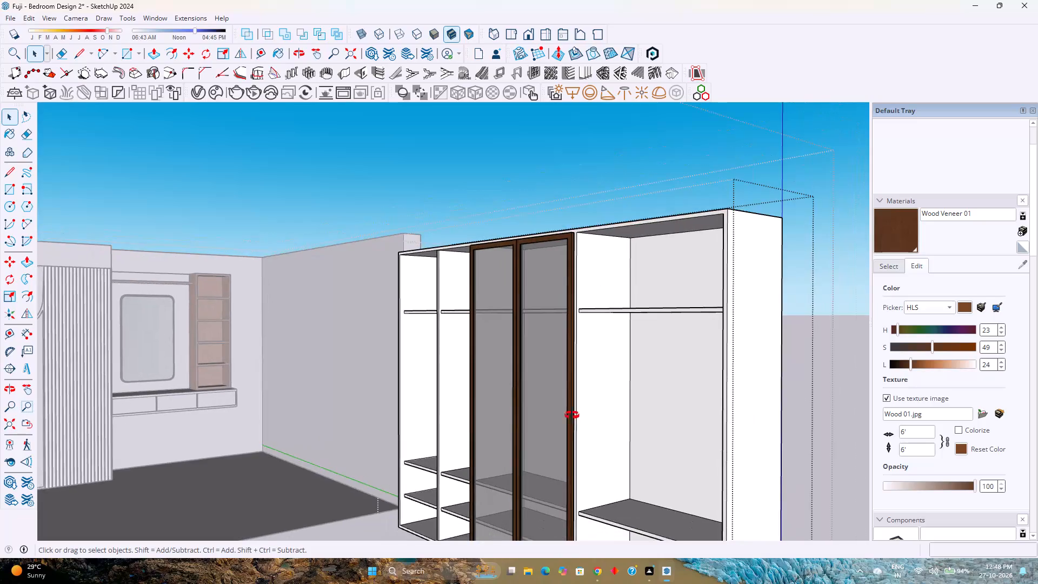
Examine the wardrobe and its two veneer-framed shutters from the front and above.
scroll(583, 448, "down", 3)
middle_click_drag(486, 371, 529, 435)
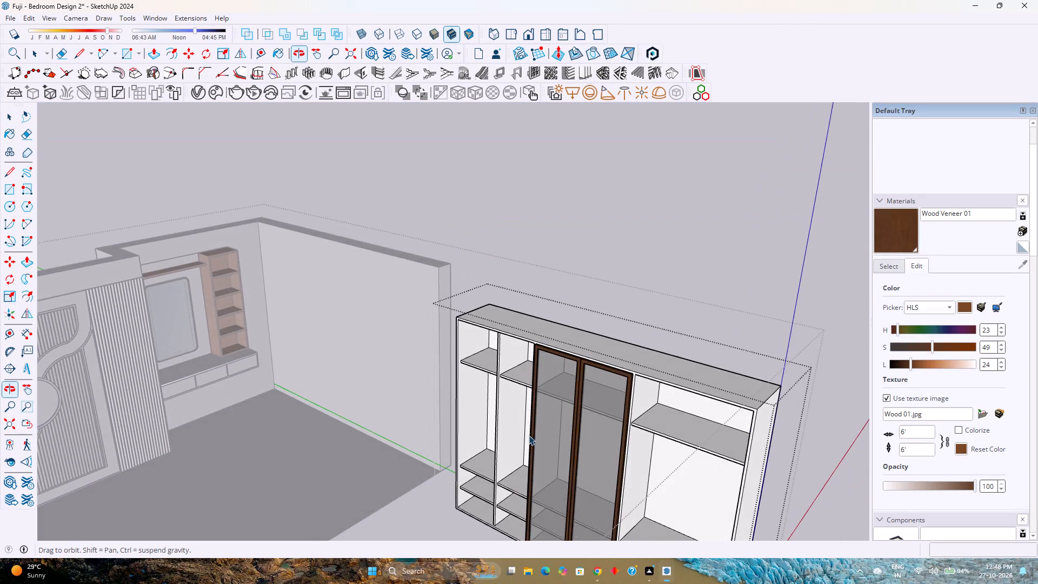
middle_click_drag(529, 435, 529, 436)
scroll(494, 373, "up", 3)
middle_click_drag(494, 373, 438, 316, "shift")
middle_click(438, 315, "shift")
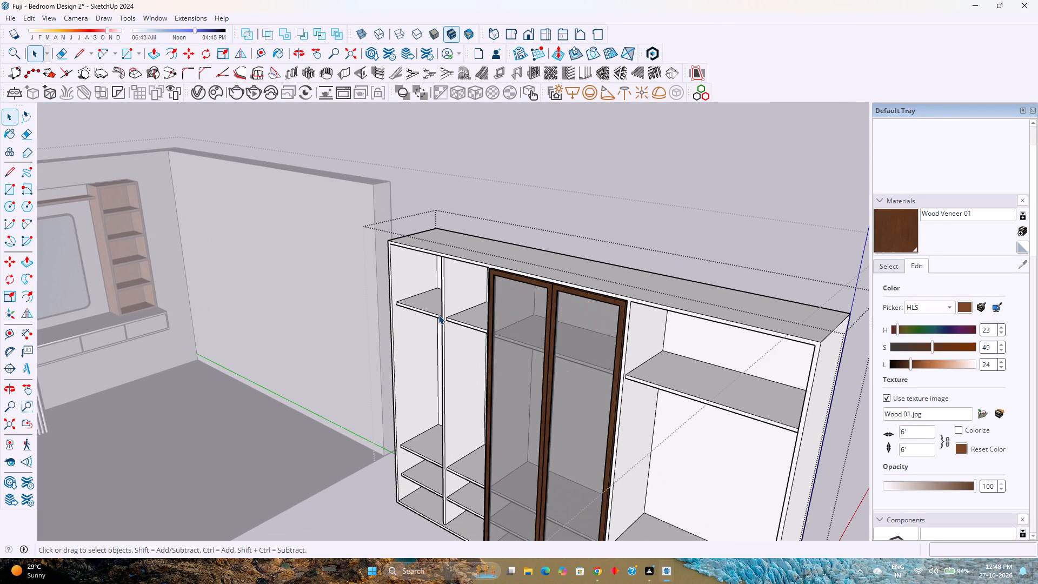
middle_click_drag(471, 324, 442, 261, "shift")
middle_click(441, 257, "shift")
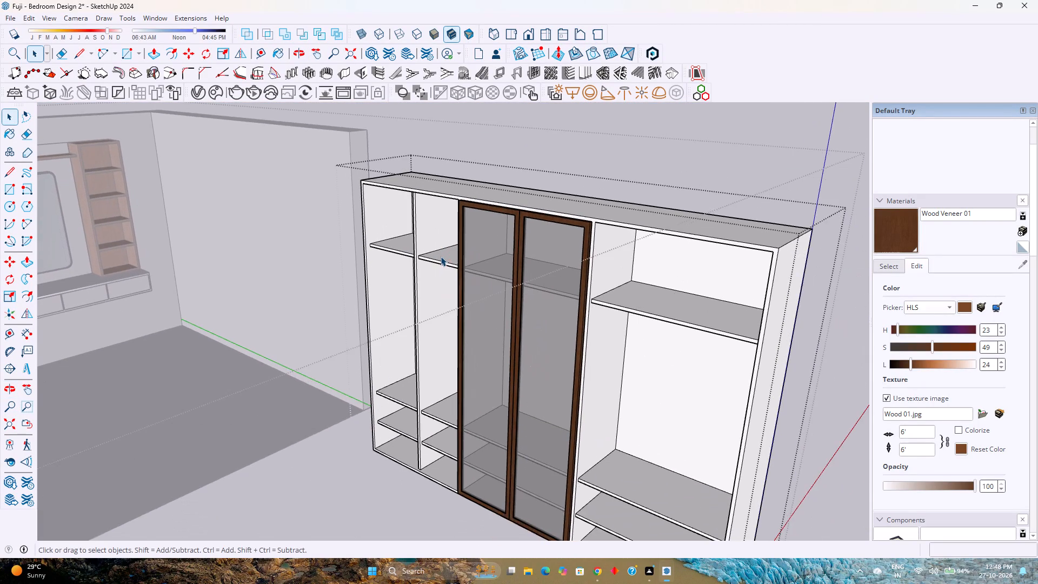
scroll(438, 256, "up", 2)
middle_click_drag(422, 253, 691, 247)
middle_click(691, 247)
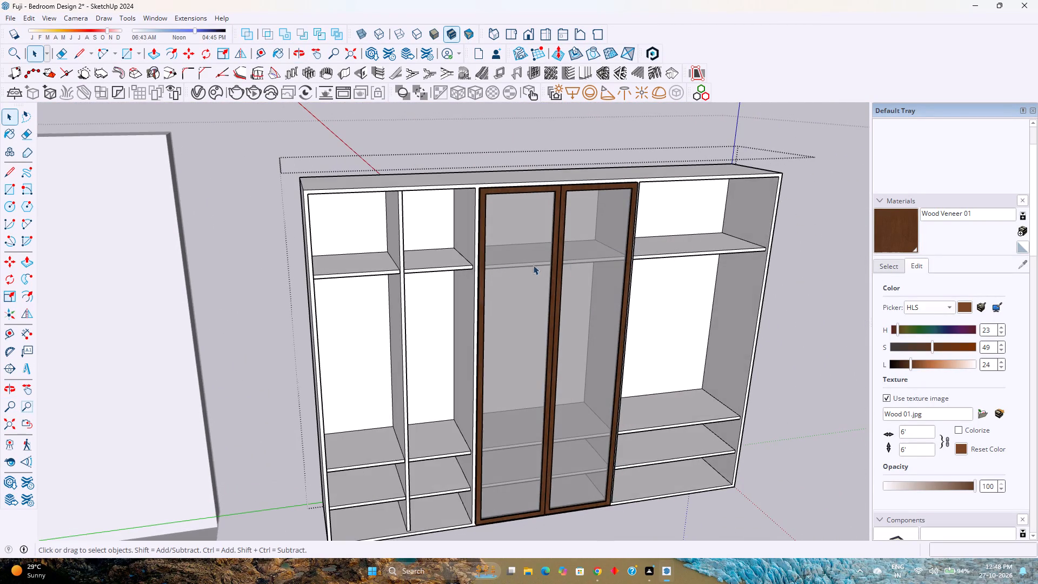
scroll(422, 273, "up", 3)
scroll(416, 274, "down", 3)
middle_click_drag(416, 274, 407, 249, "shift")
middle_click(407, 249, "shift")
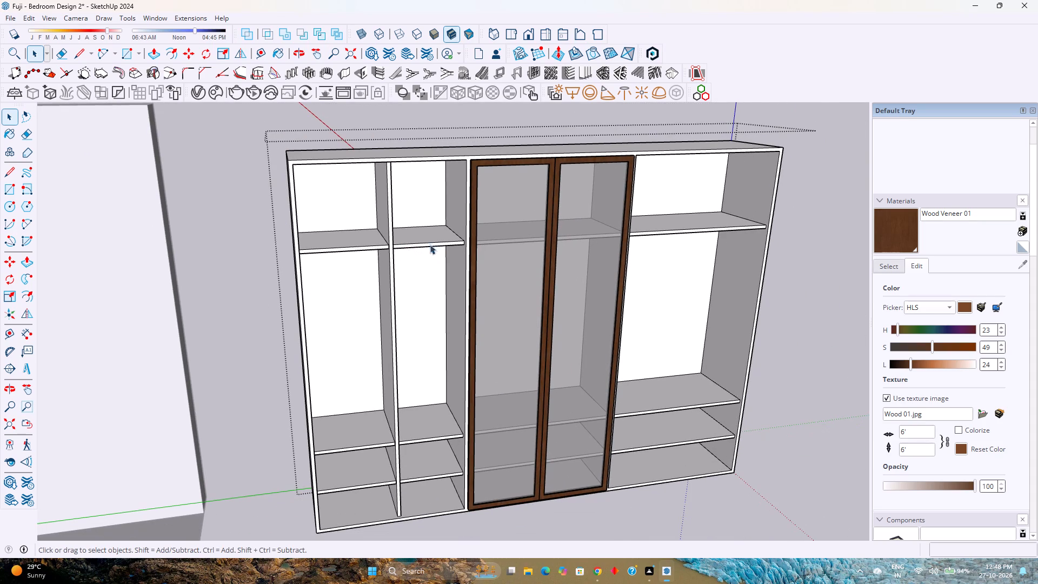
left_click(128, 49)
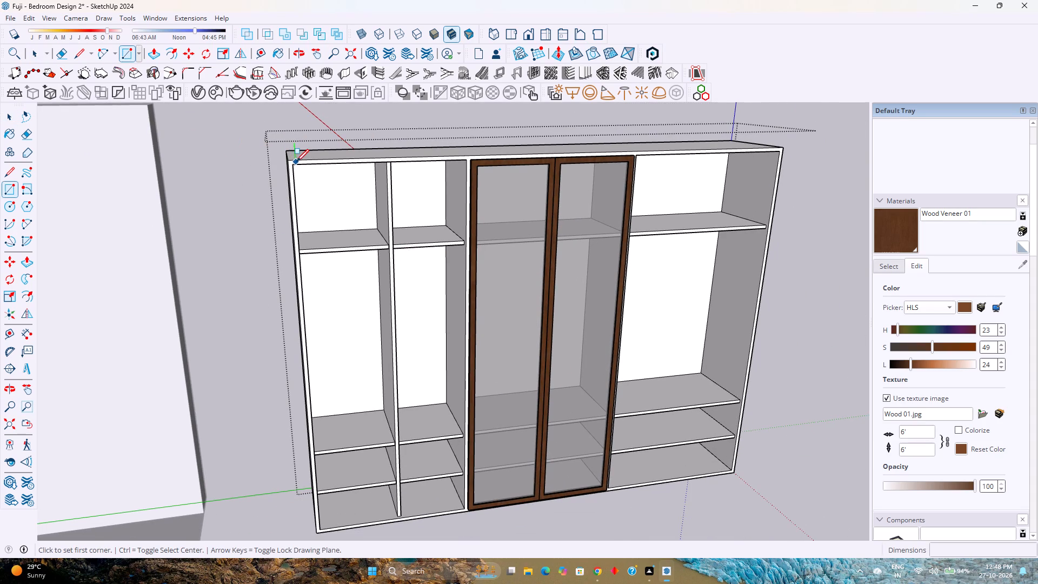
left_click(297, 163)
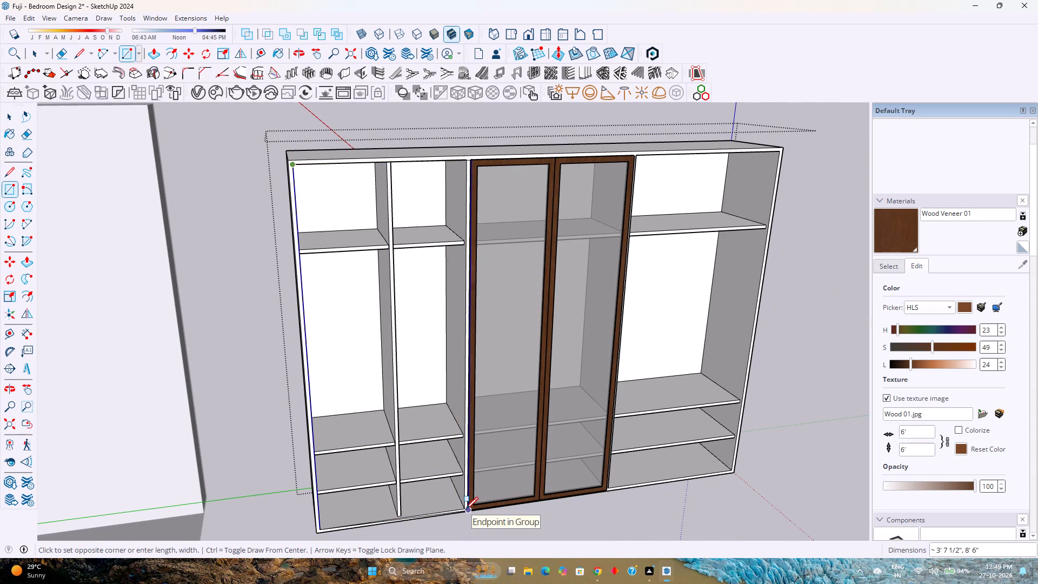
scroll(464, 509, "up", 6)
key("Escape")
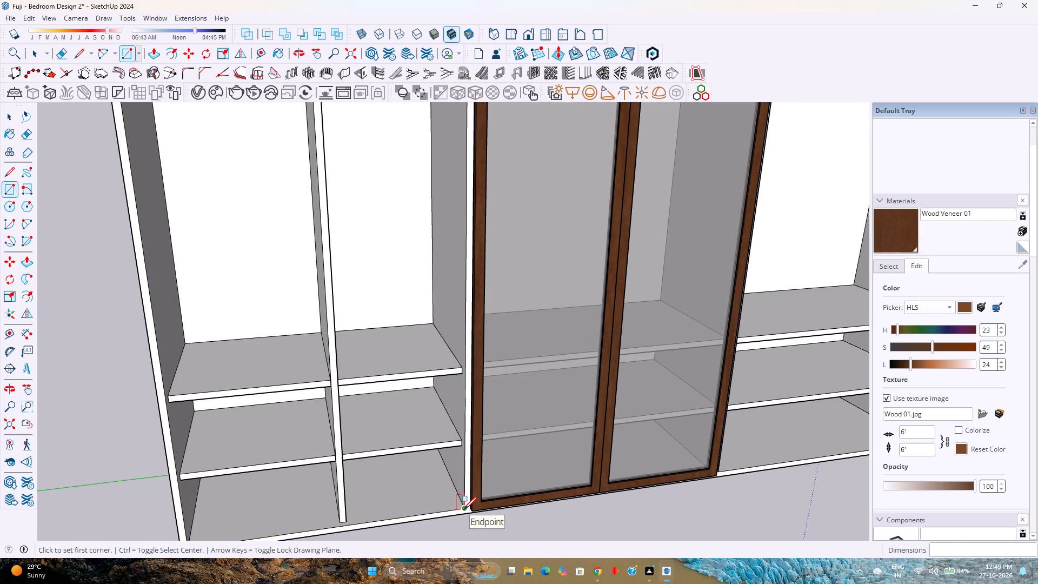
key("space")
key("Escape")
Open the shutter group and push/pull the left shutter frame's outer side face outward by 0.25".
scroll(482, 500, "down", 4)
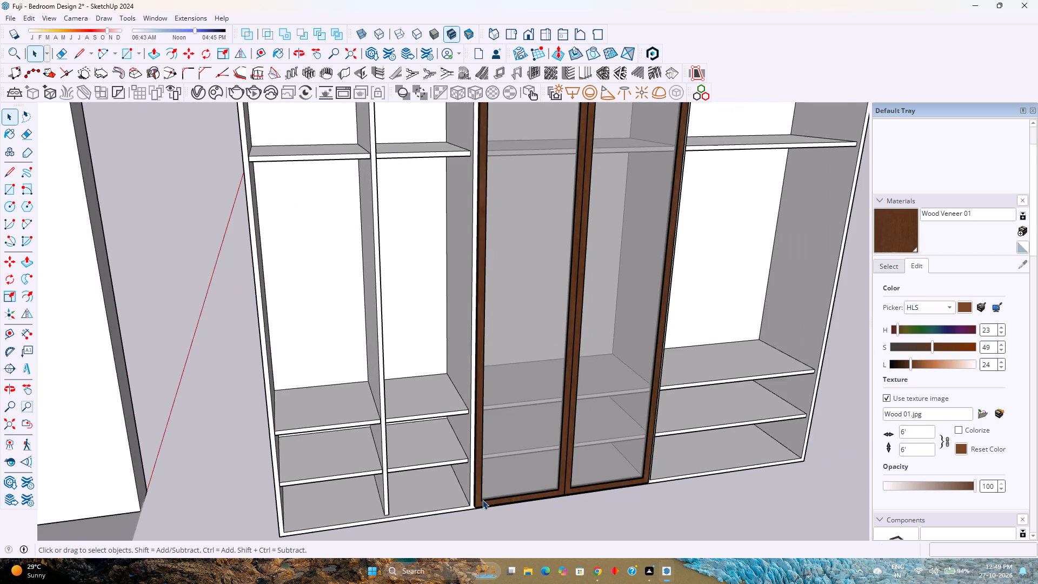
scroll(481, 500, "down", 4)
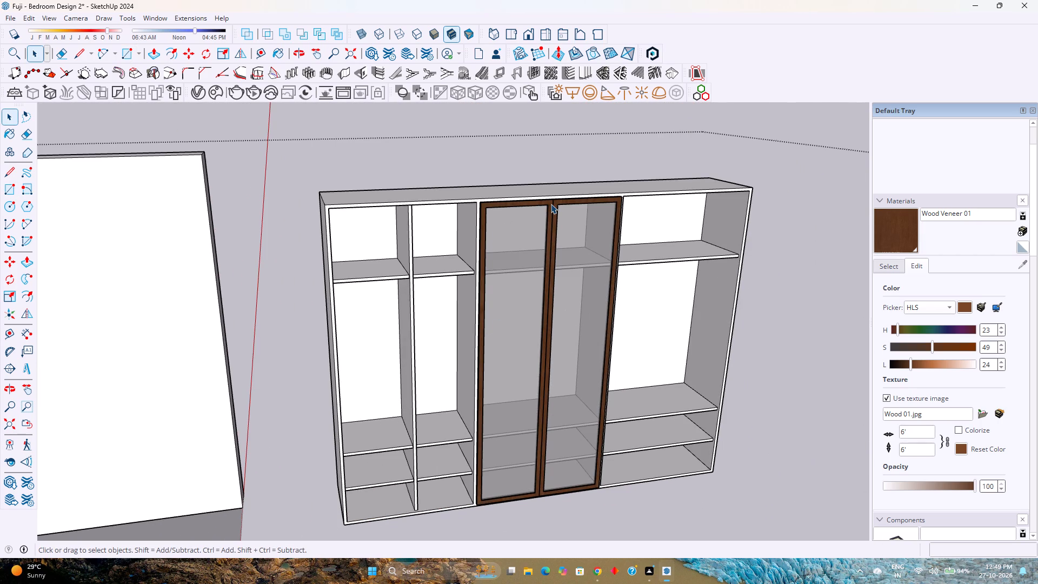
double_click(551, 204)
scroll(551, 204, "up", 10)
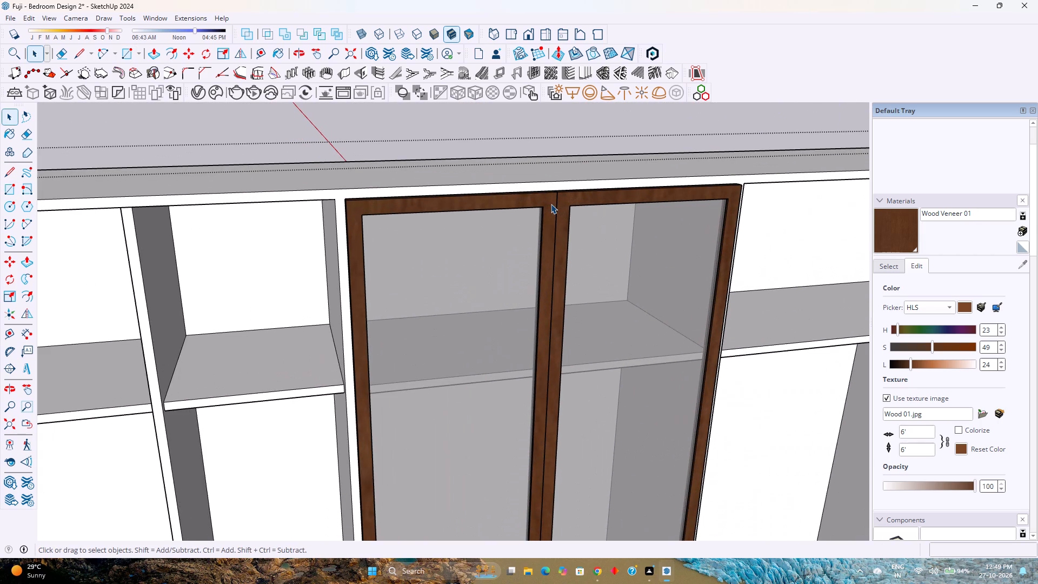
scroll(342, 230, "up", 2)
middle_click_drag(342, 230, 502, 273)
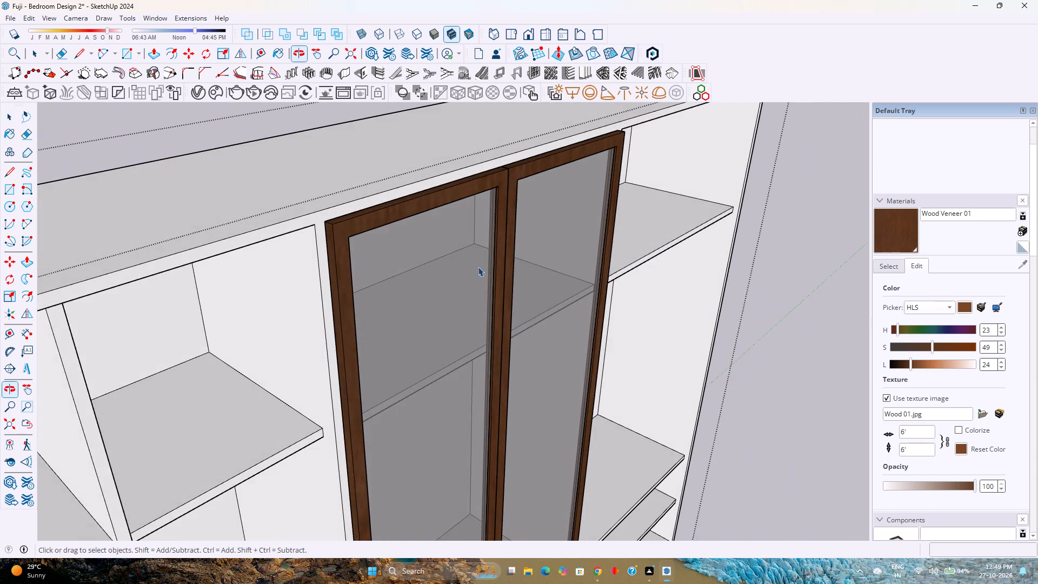
scroll(335, 240, "up", 5)
left_click(330, 237)
scroll(329, 237, "up", 3)
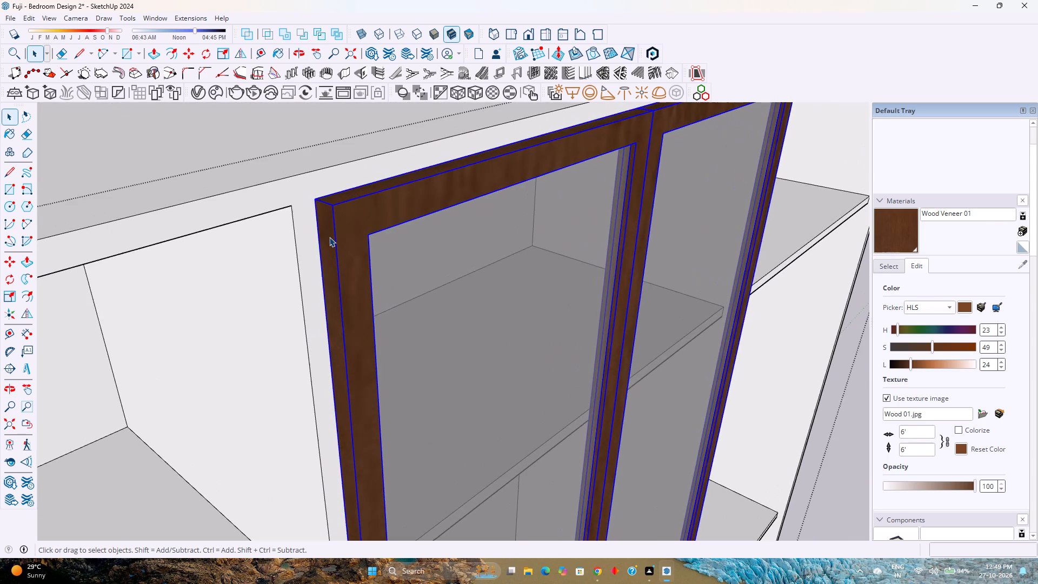
double_click(329, 237)
left_click(329, 237)
key("p")
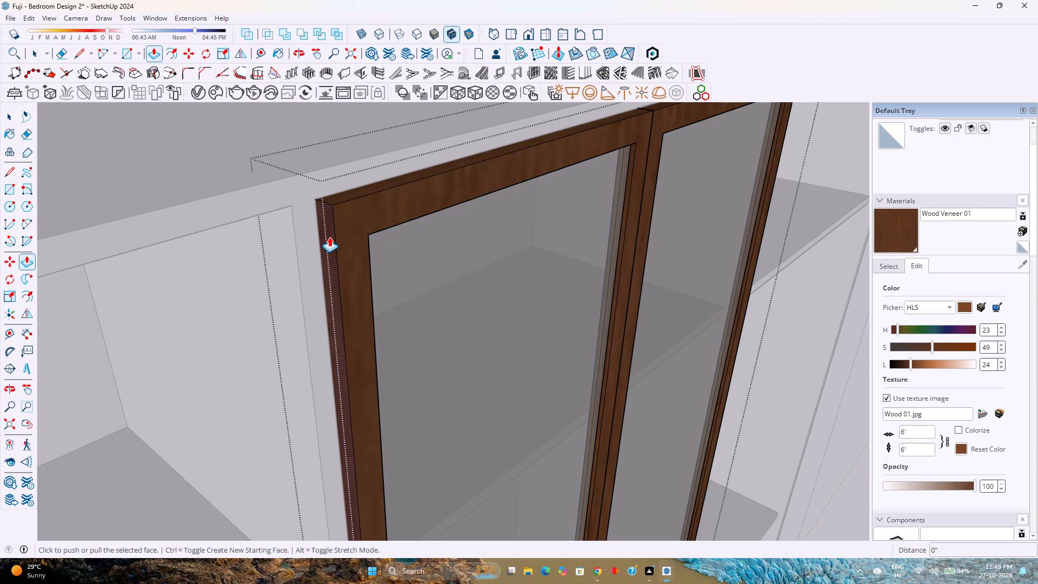
left_click(329, 237)
type("0.25")
key("Return")
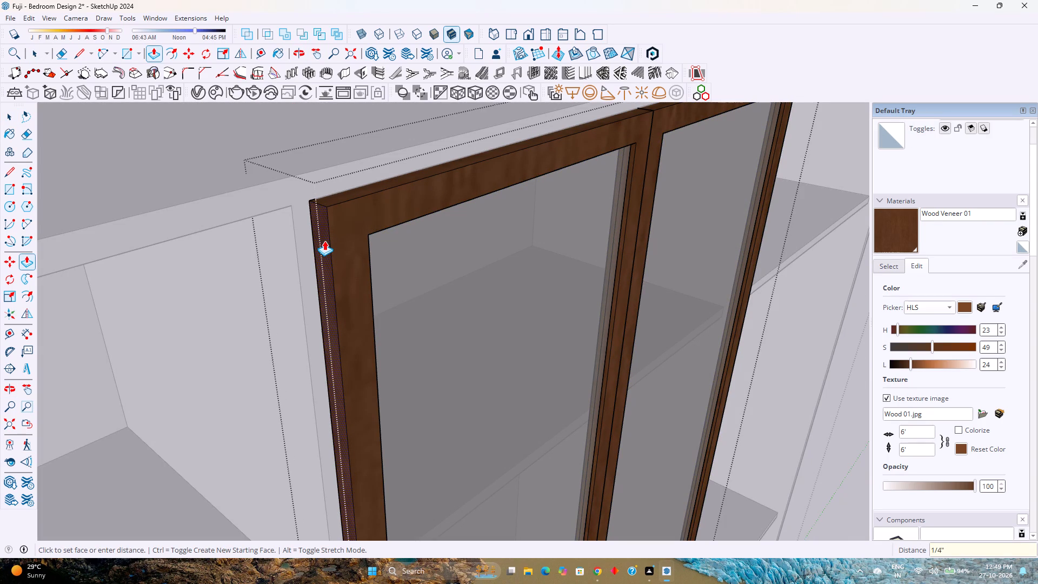
key("Escape")
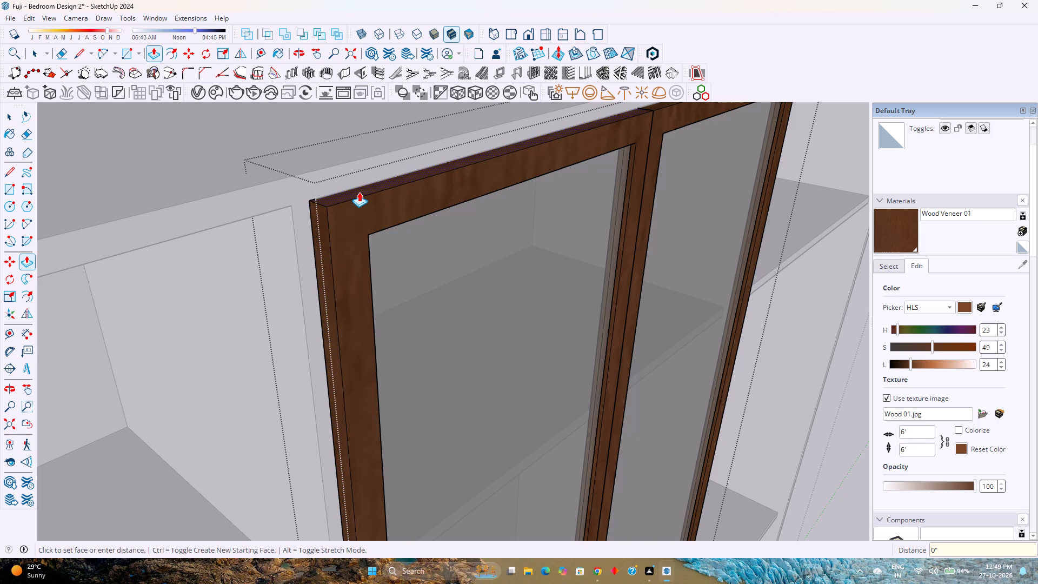
Extend the top faces of both shutter frames upward by the same 1/4" with Push/Pull.
double_click(359, 192)
scroll(359, 192, "down", 5)
middle_click_drag(506, 193, 405, 326, "shift")
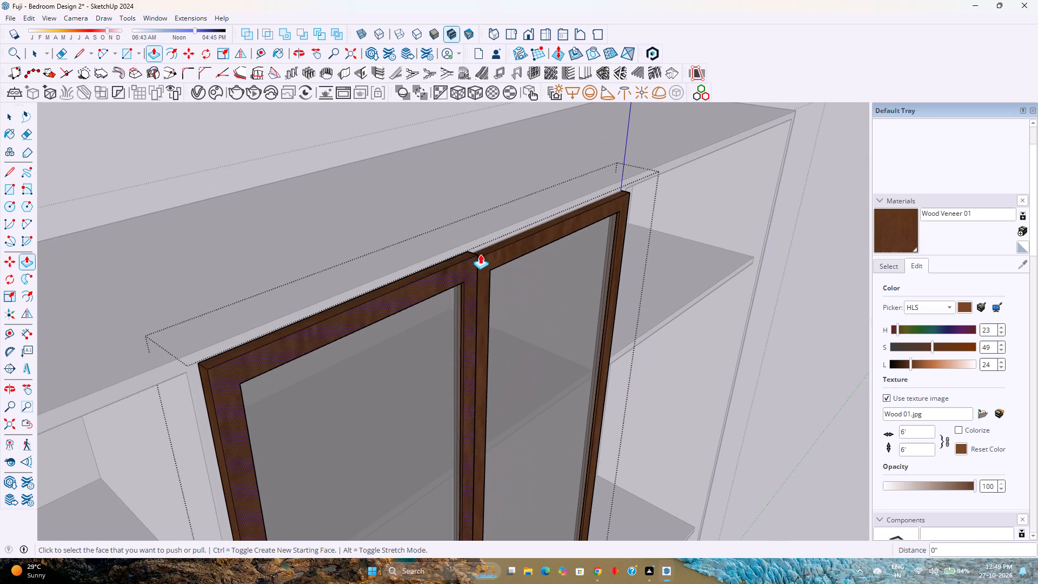
double_click(490, 245)
Extend the right shutter frame's outer side face outward by the same 1/4".
middle_click_drag(523, 250, 189, 241)
scroll(188, 241, "down", 4)
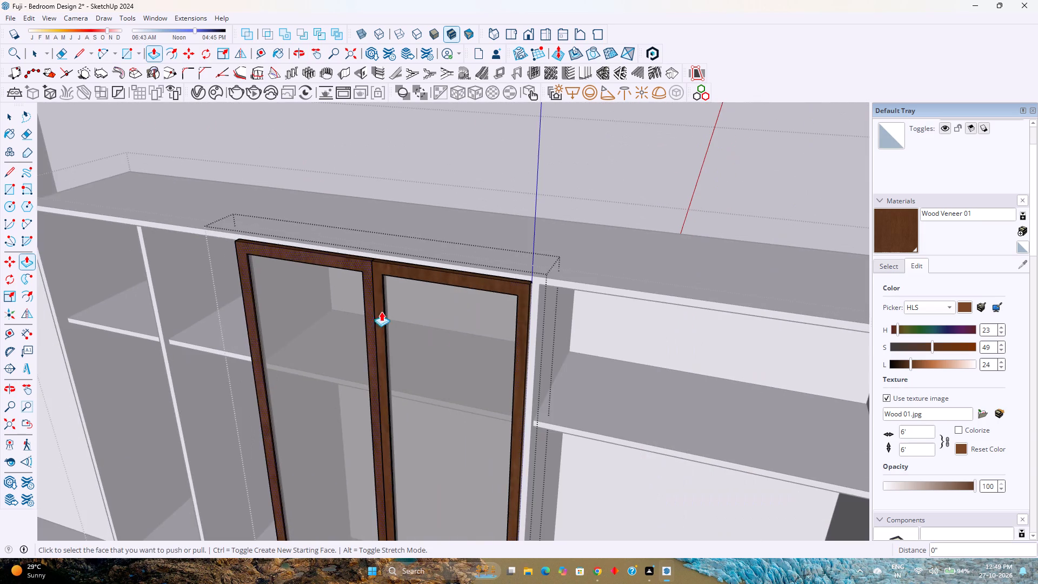
middle_click_drag(454, 331, 376, 310, "shift")
middle_click(351, 304, "shift")
scroll(470, 275, "up", 9)
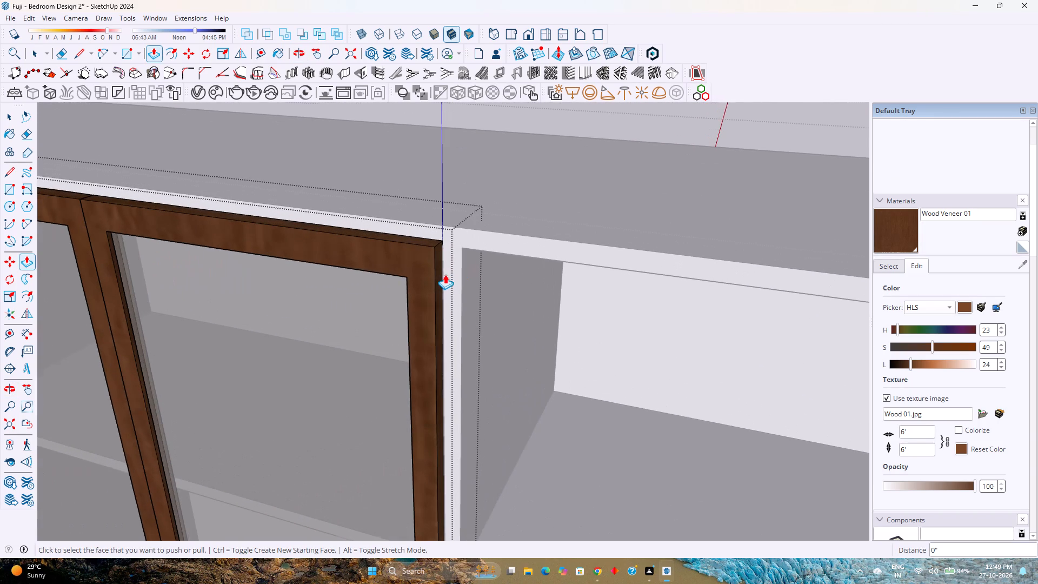
double_click(440, 277)
Extend the bottom faces of both shutter frames downward by the same 1/4" and leave the shutter group.
scroll(440, 277, "down", 13)
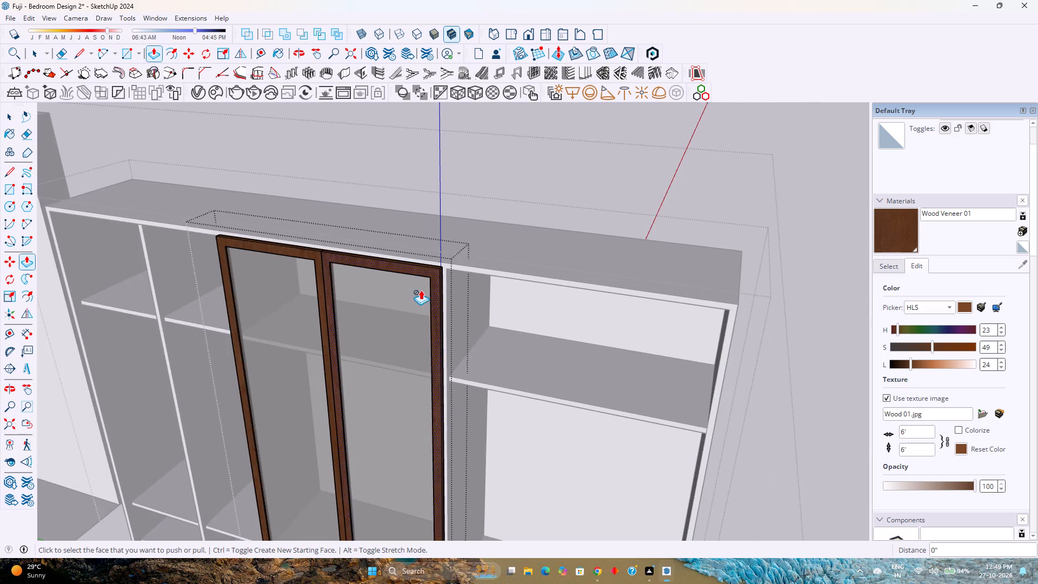
middle_click_drag(417, 292, 448, 245, "shift")
middle_click(449, 245, "shift")
scroll(449, 245, "down", 5)
middle_click_drag(436, 368, 450, 312)
middle_click(462, 288)
scroll(461, 337, "down", 4)
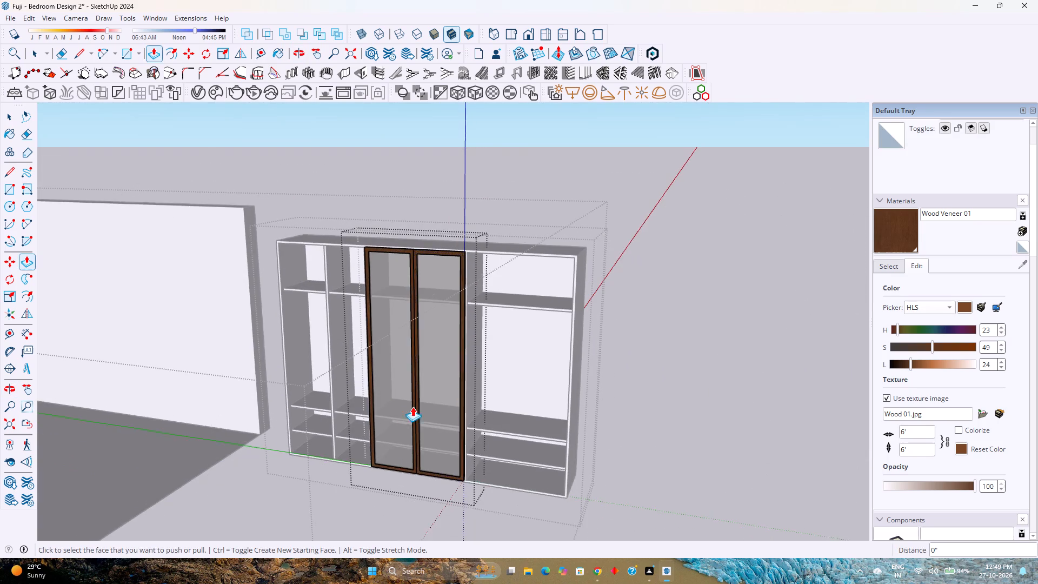
middle_click_drag(408, 409, 416, 339, "shift")
middle_click(416, 336, "shift")
scroll(464, 417, "up", 8)
middle_click_drag(461, 416, 475, 330)
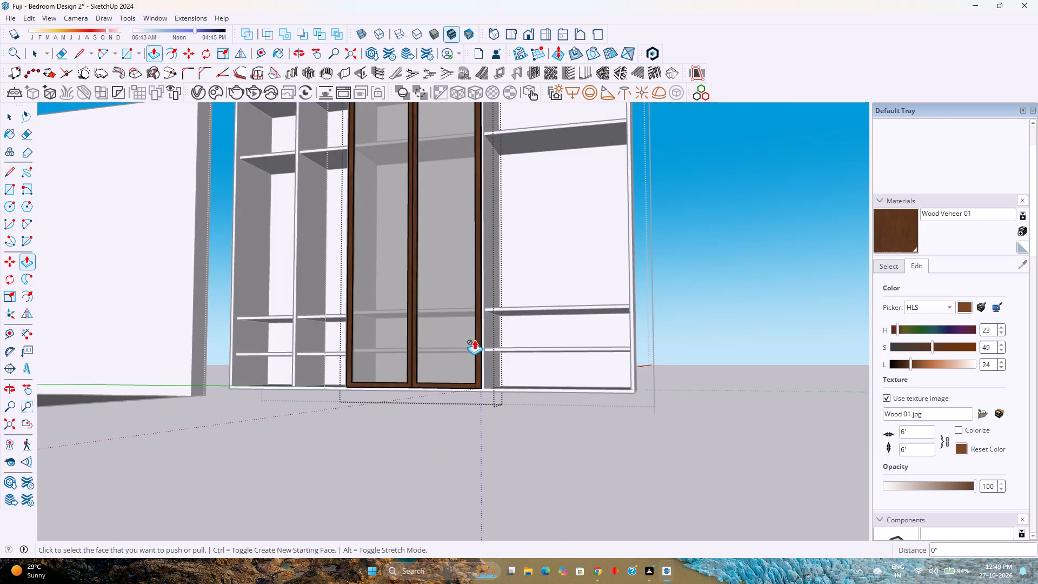
scroll(463, 390, "up", 8)
middle_click_drag(463, 390, 476, 316)
scroll(497, 334, "up", 6)
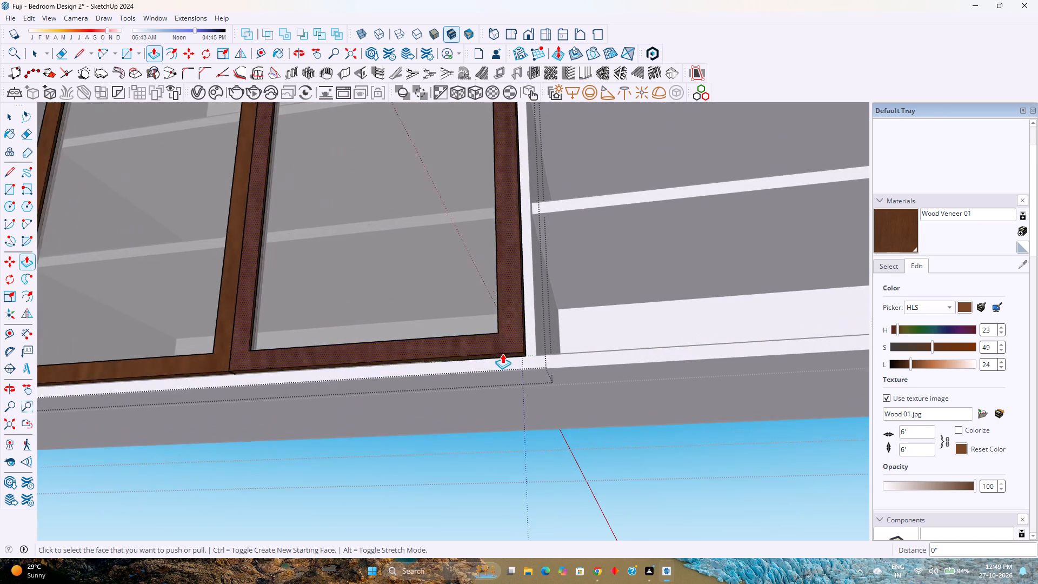
scroll(502, 354, "up", 4)
double_click(502, 355)
middle_click_drag(461, 356, 743, 331, "shift")
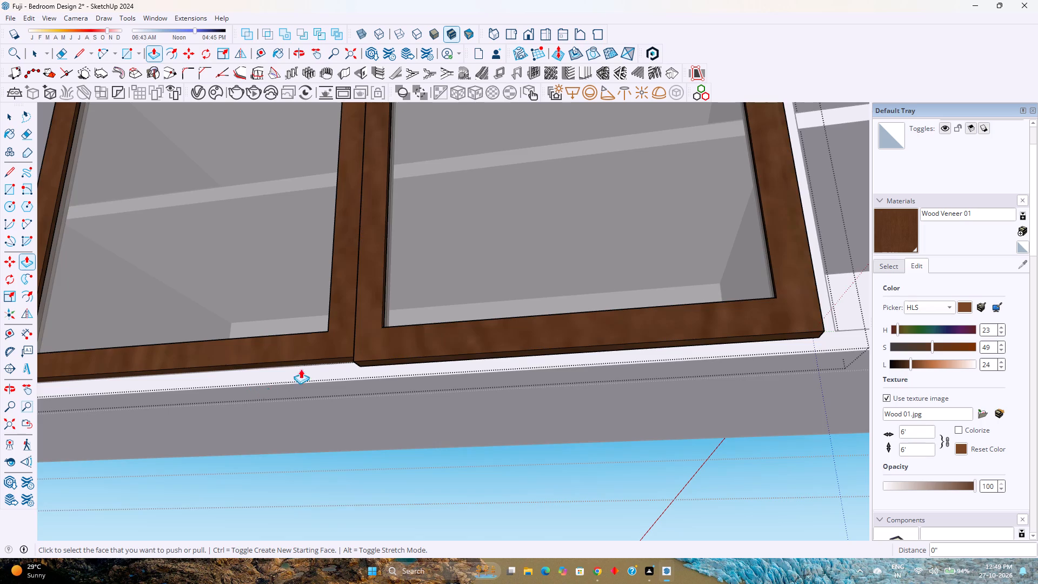
scroll(310, 364, "up", 5)
double_click(311, 363)
scroll(311, 363, "down", 5)
middle_click_drag(311, 363, 493, 366, "shift")
scroll(385, 360, "down", 3)
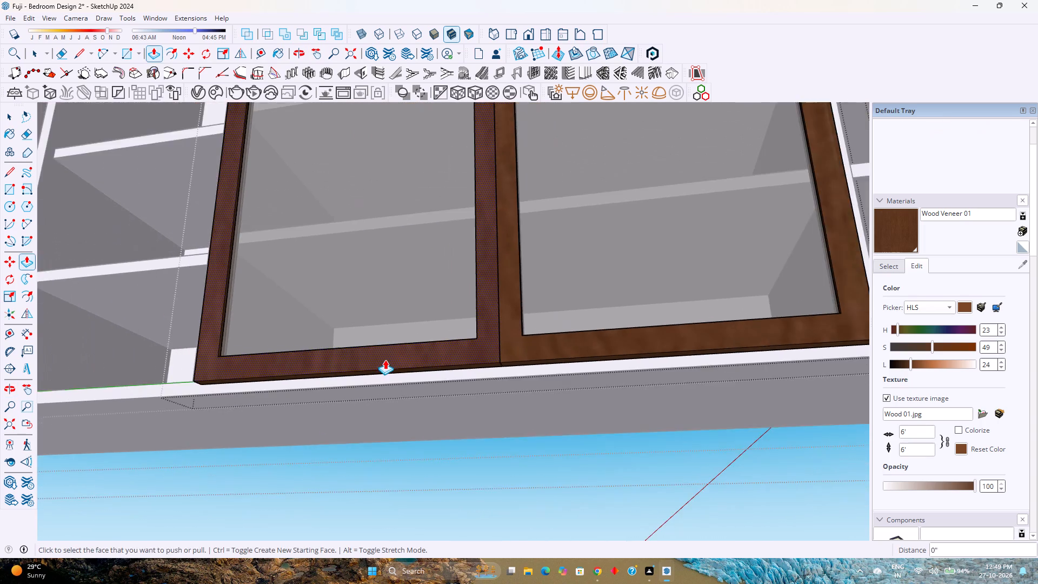
middle_click_drag(385, 360, 538, 471)
scroll(469, 437, "down", 4)
key("space")
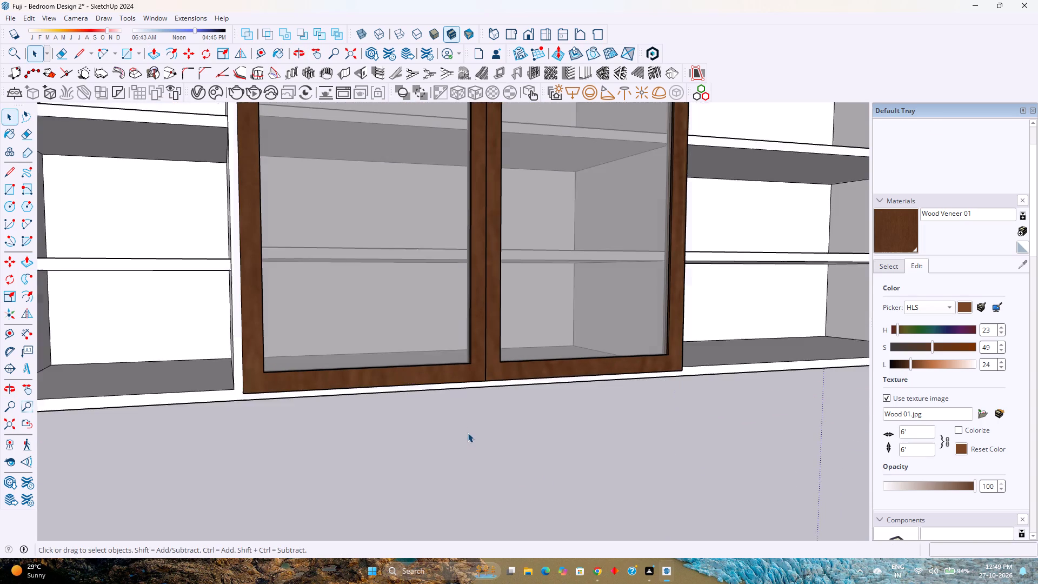
key("Escape")
Draw an 8' 6" by 3' 6 1/2" rectangle across the front of the two narrow open bays beside the glass shutters.
scroll(467, 430, "down", 4)
middle_click_drag(501, 410, 312, 407)
middle_click(312, 407)
scroll(308, 409, "down", 3)
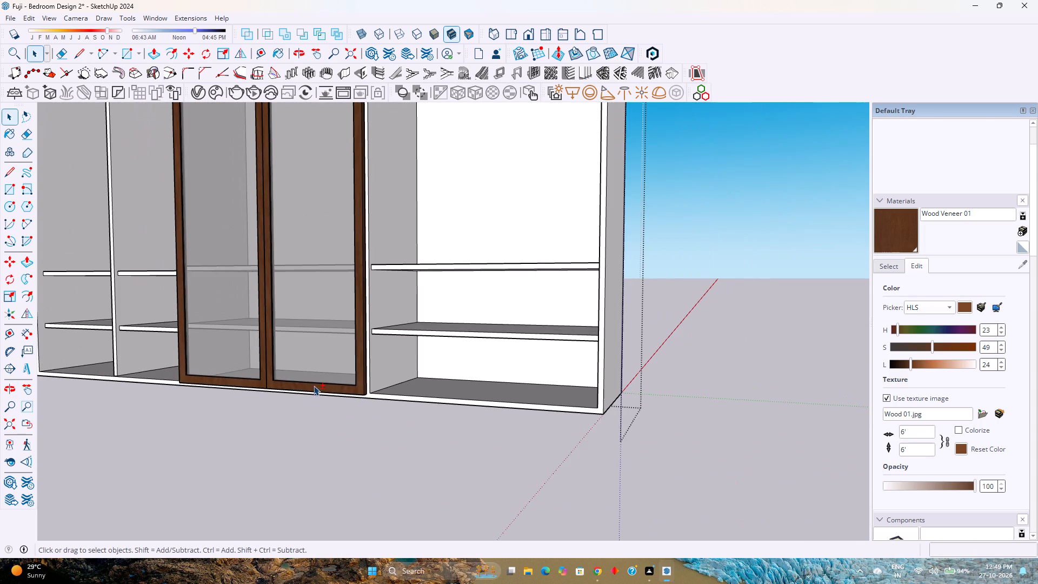
middle_click_drag(314, 386, 330, 464, "shift")
scroll(330, 460, "down", 3)
middle_click_drag(315, 432, 370, 532, "shift")
middle_click(370, 532, "shift")
middle_click_drag(253, 414, 340, 417)
scroll(339, 407, "down", 2)
middle_click_drag(339, 407, 454, 379, "shift")
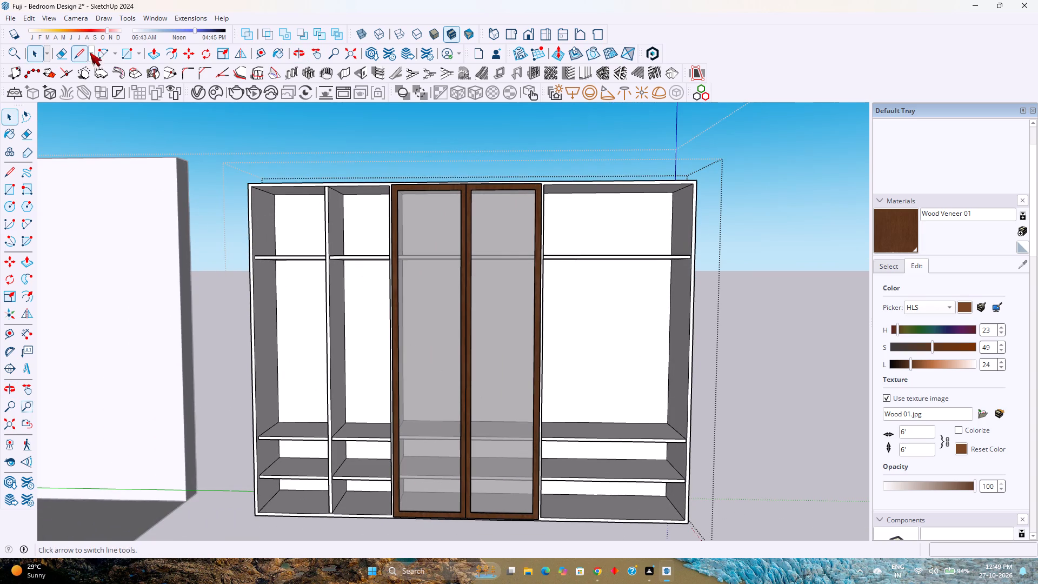
left_click(119, 56)
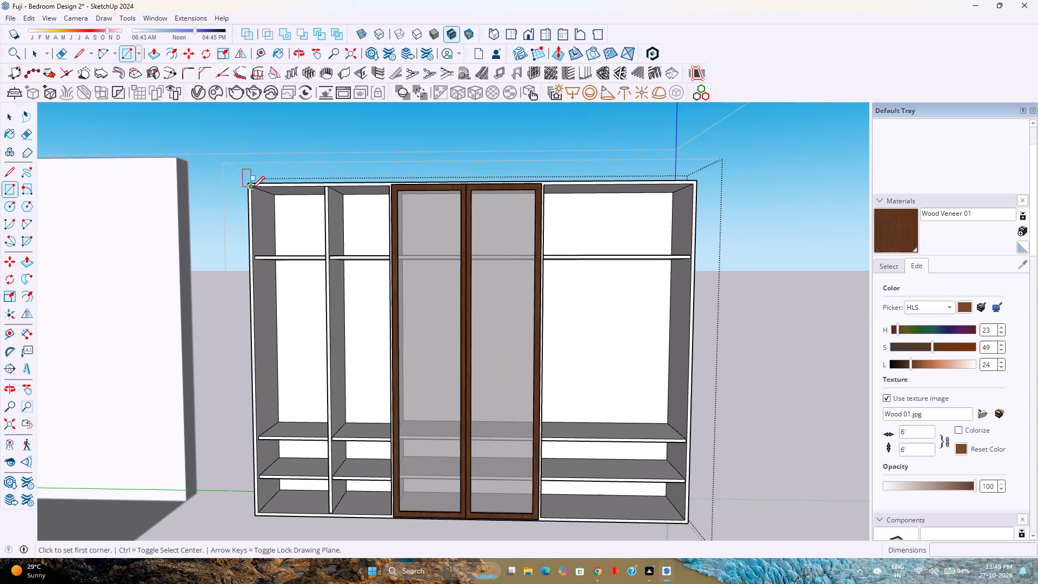
left_click(252, 188)
scroll(359, 506, "up", 3)
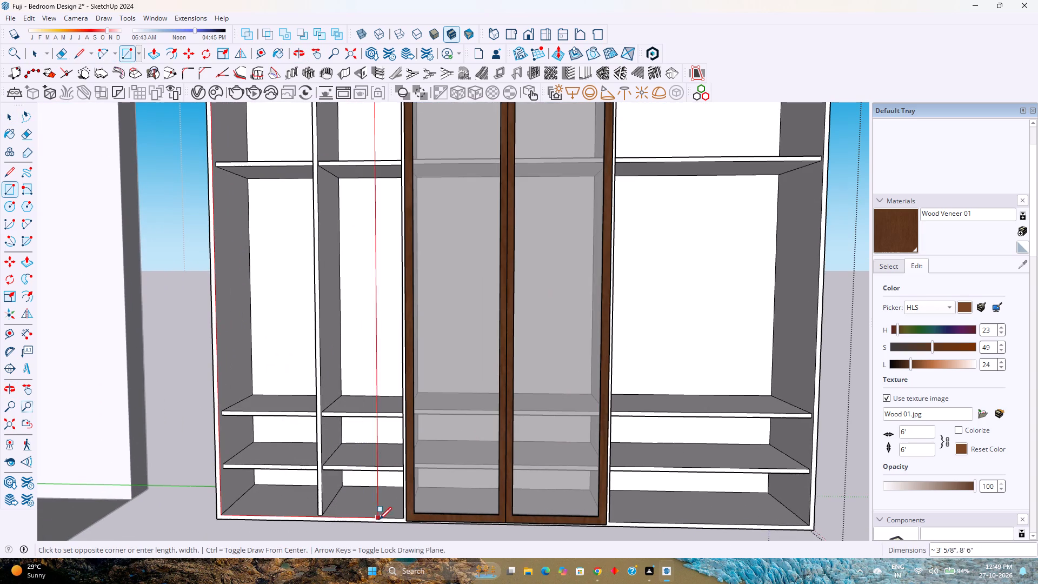
scroll(401, 519, "up", 8)
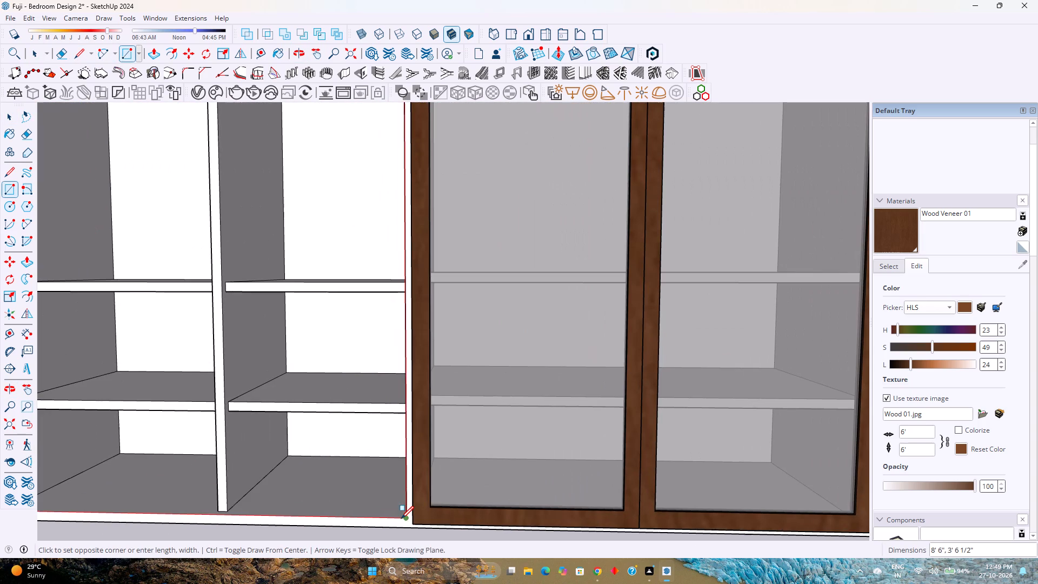
left_click(402, 519)
key("space")
scroll(394, 511, "down", 3)
scroll(306, 406, "down", 1, "shift")
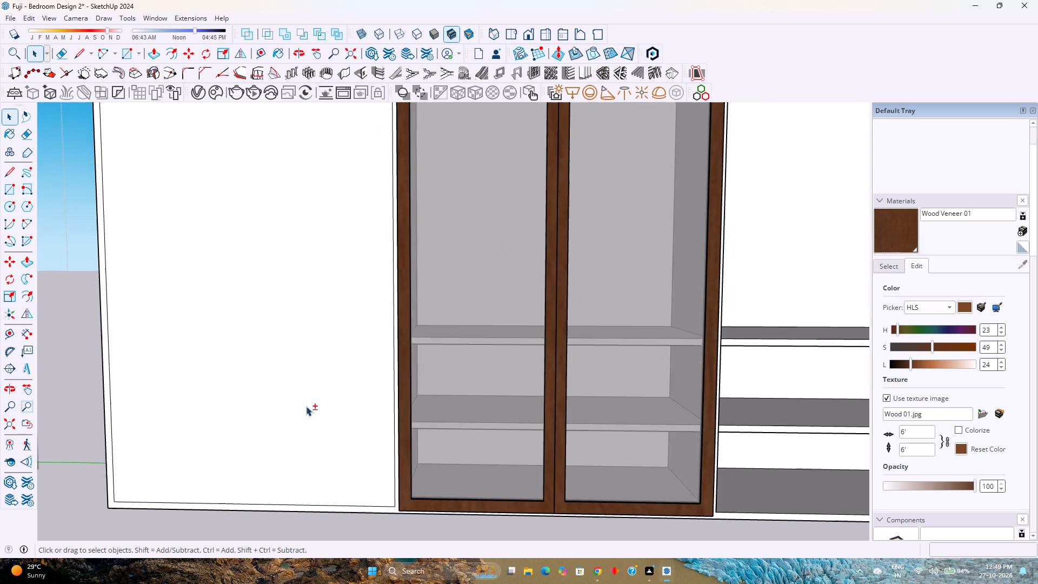
Group the new rectangle's face together with its edges.
middle_click_drag(306, 406, 345, 490, "shift")
double_click(335, 423)
right_click(335, 422)
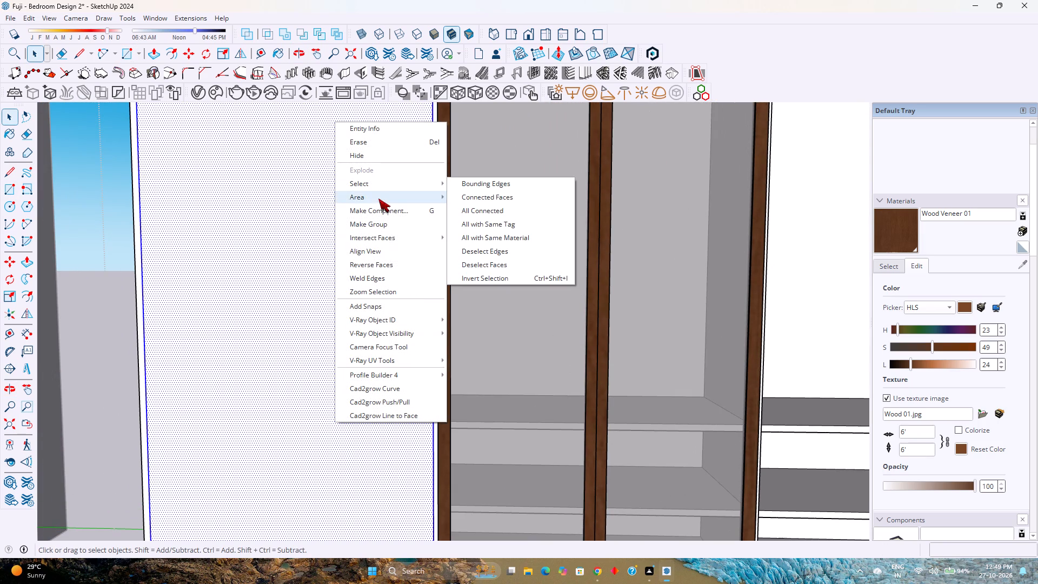
left_click(385, 224)
Open the new panel group and push/pull its face 1" outward, matching the front of the glass shutters.
double_click(330, 225)
scroll(330, 225, "up", 2)
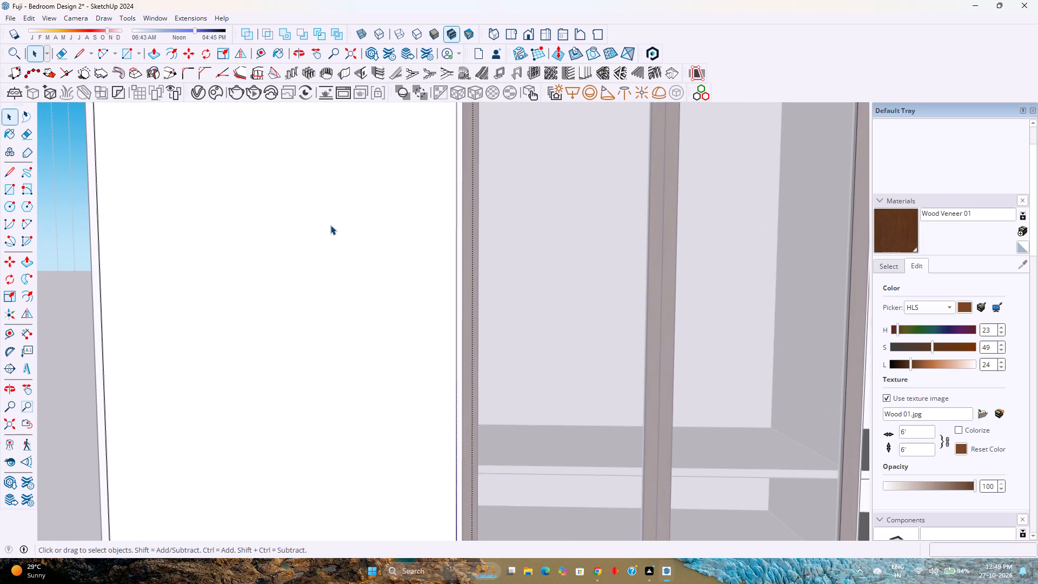
key("p")
left_click(330, 225)
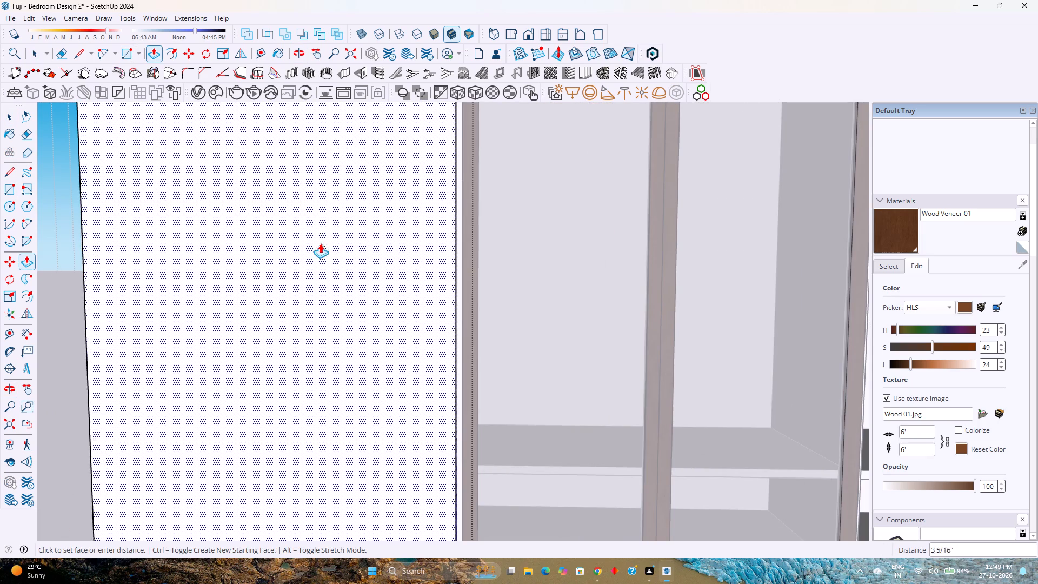
scroll(466, 268, "up", 4)
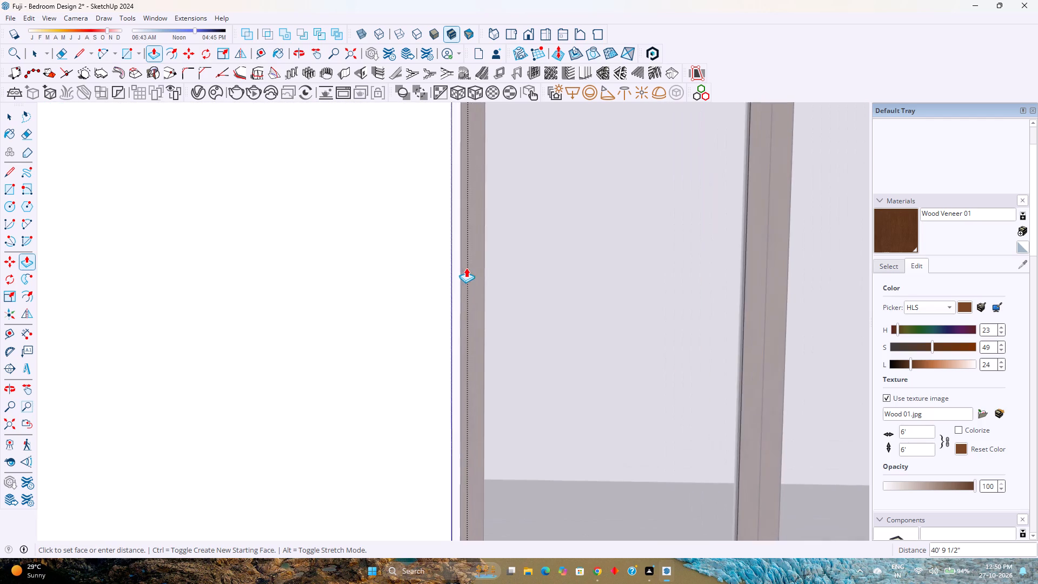
middle_click_drag(466, 268, 387, 375)
scroll(387, 375, "down", 20)
scroll(387, 375, "down", 1)
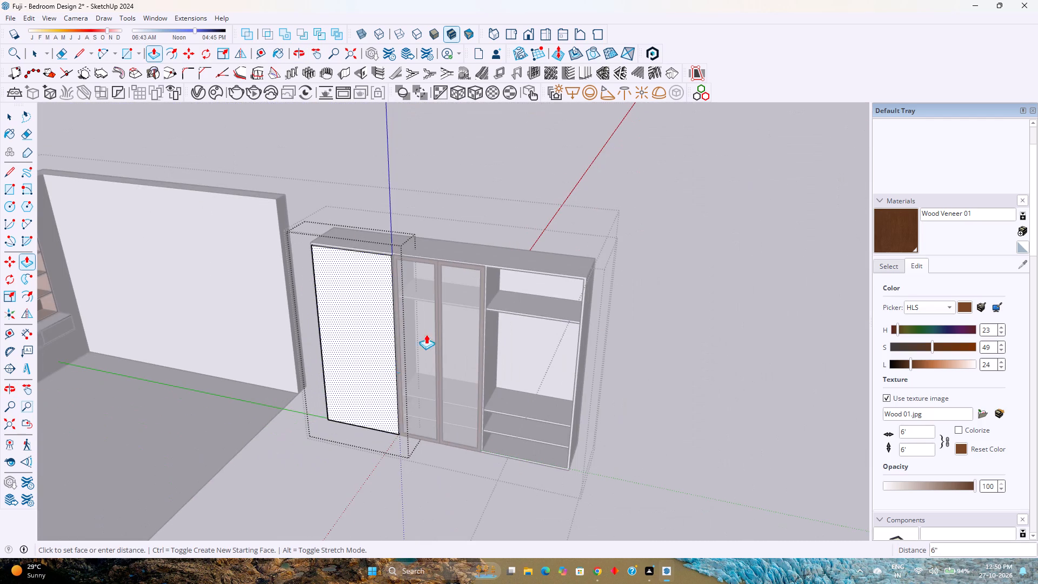
scroll(494, 268, "up", 8)
left_click(480, 266)
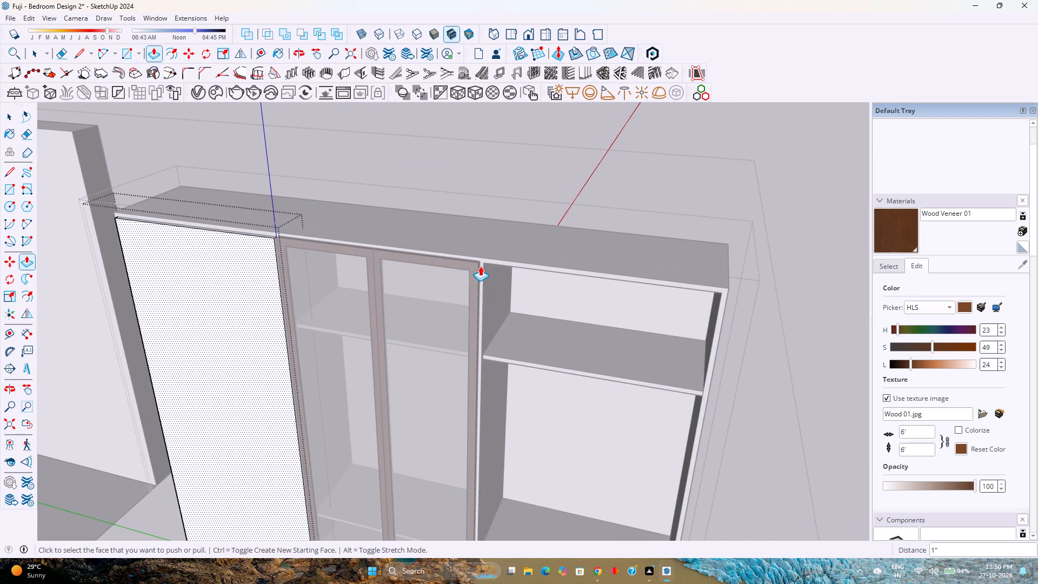
key("space")
Draw an 8' 6" vertical line down the middle of the panel's front face, from top-edge midpoint to bottom edge.
middle_click_drag(226, 271, 383, 277, "shift")
middle_click_drag(369, 282, 410, 258)
scroll(412, 257, "down", 9)
middle_click_drag(409, 310, 451, 290)
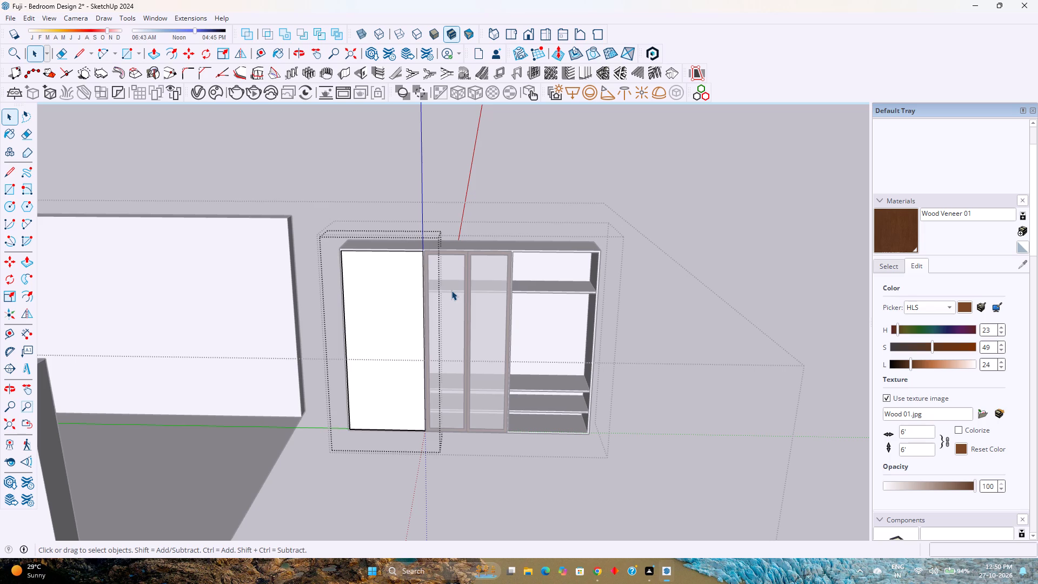
scroll(364, 261, "up", 5)
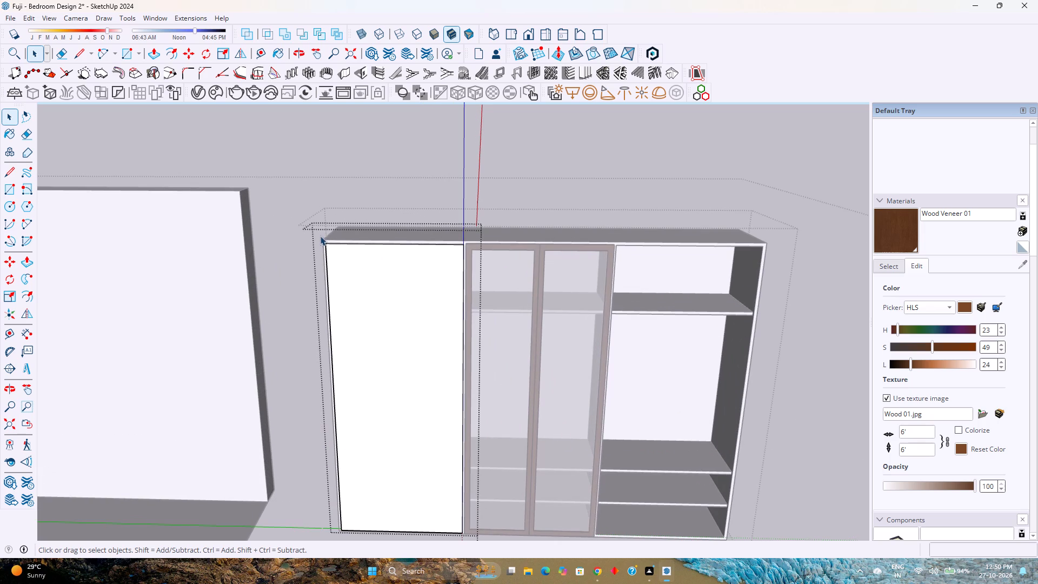
scroll(347, 245, "up", 3)
scroll(415, 287, "up", 4)
middle_click_drag(415, 287, 428, 343)
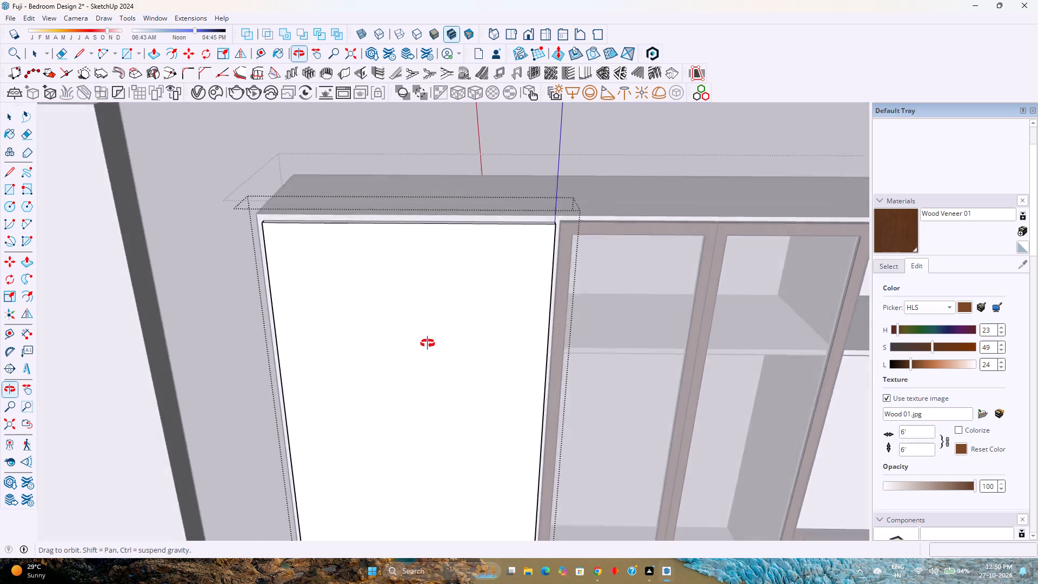
middle_click_drag(428, 343, 437, 430)
scroll(440, 317, "up", 1)
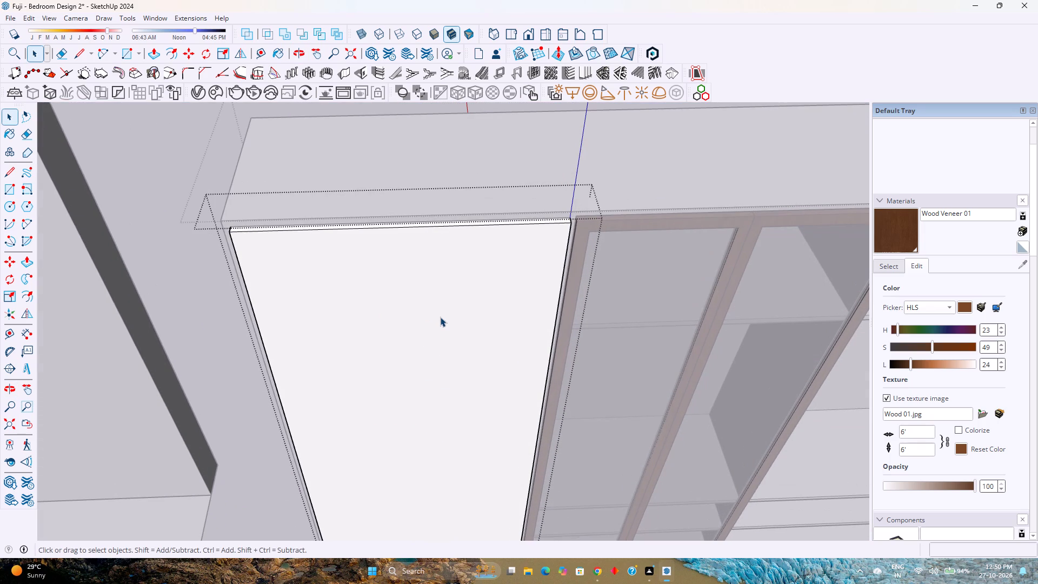
scroll(440, 317, "up", 1)
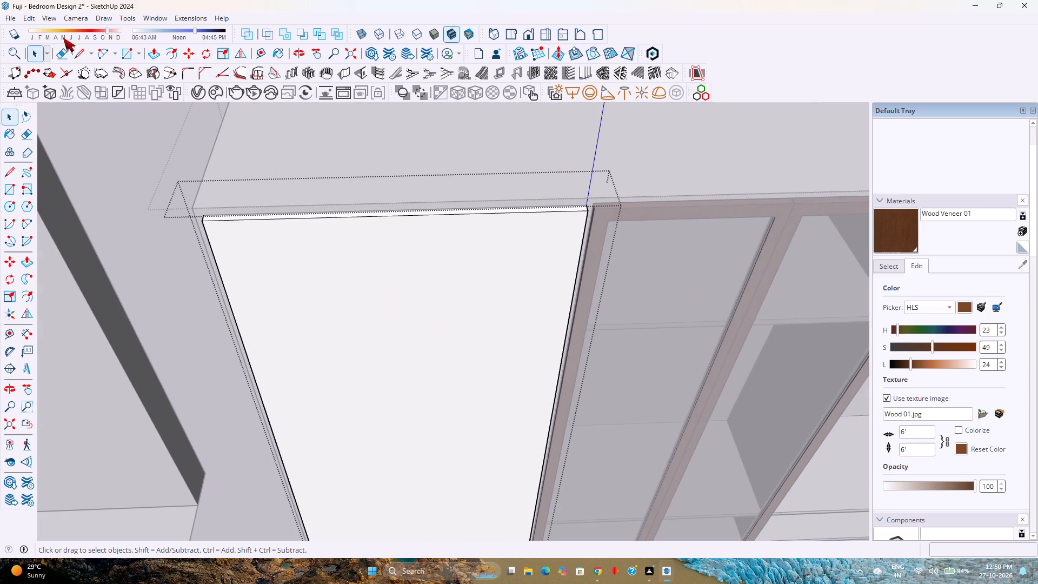
left_click(76, 47)
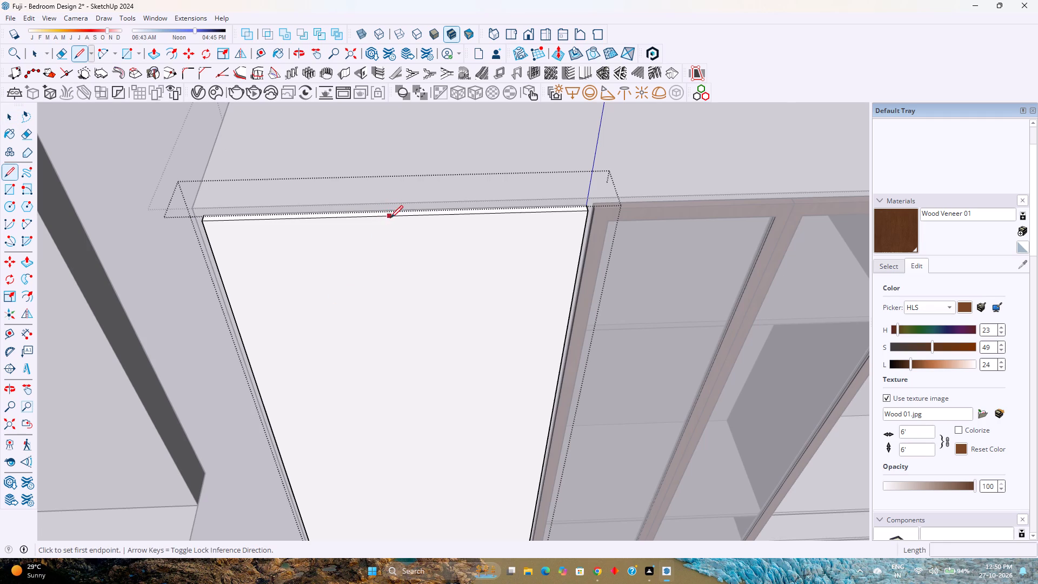
left_click(395, 218)
scroll(418, 331, "down", 9)
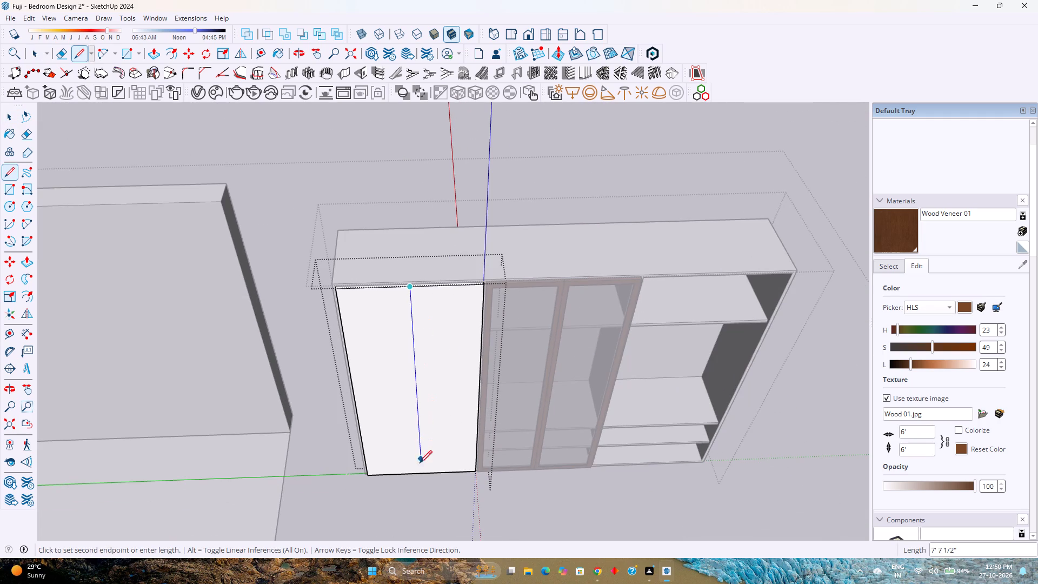
key("Up")
scroll(430, 478, "up", 6)
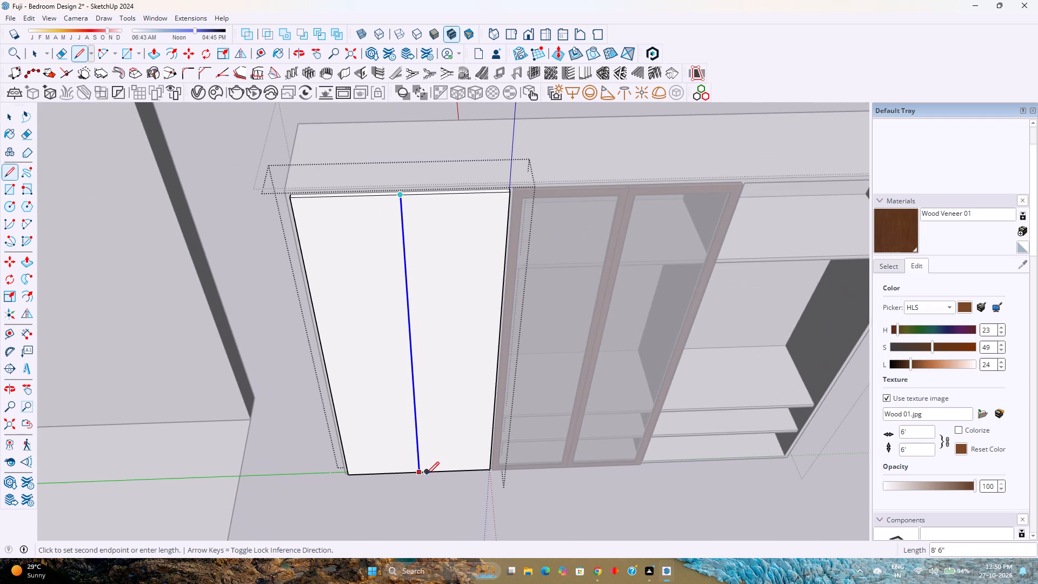
left_click(420, 472)
key("space")
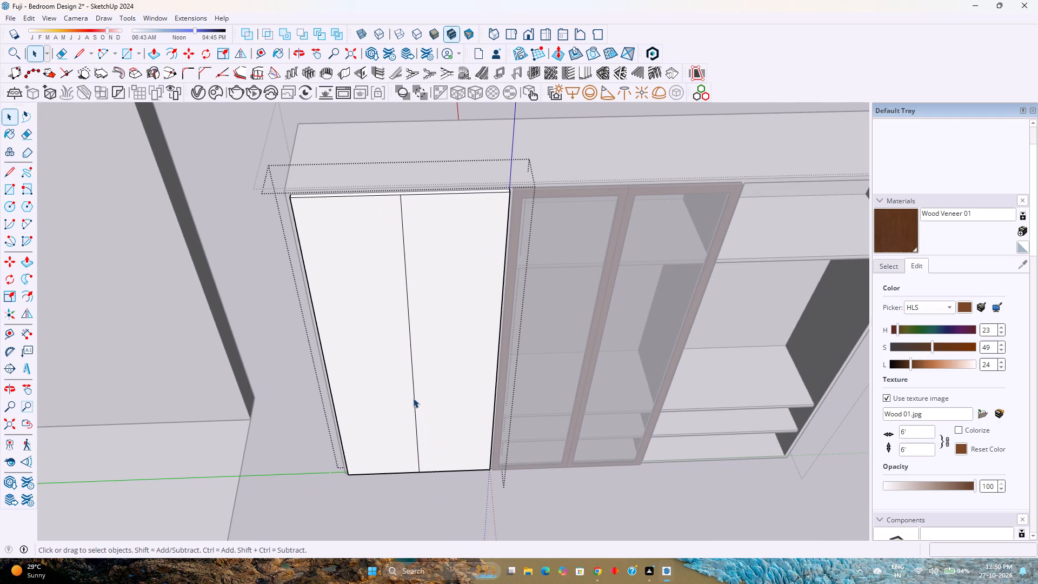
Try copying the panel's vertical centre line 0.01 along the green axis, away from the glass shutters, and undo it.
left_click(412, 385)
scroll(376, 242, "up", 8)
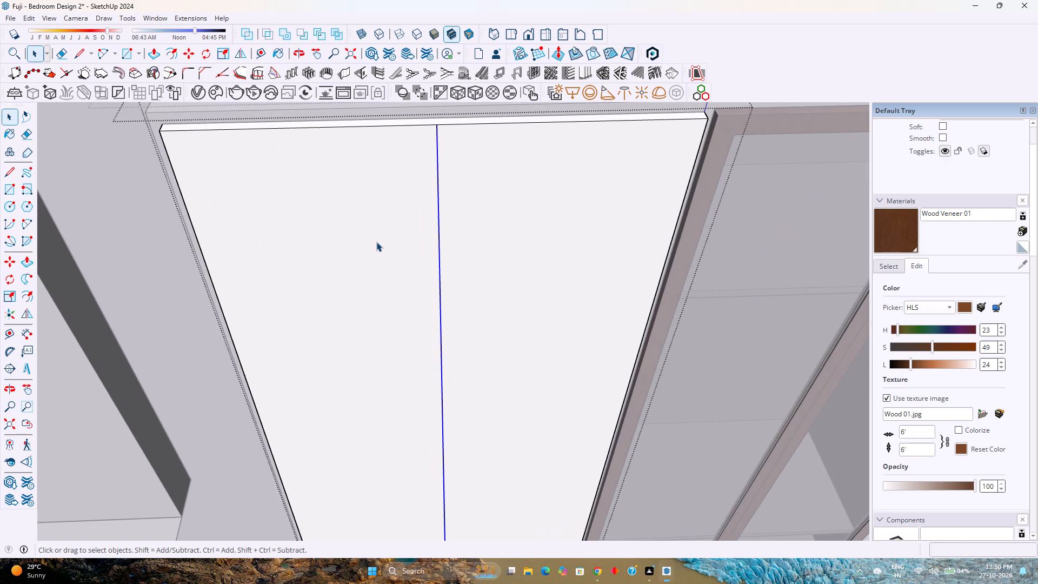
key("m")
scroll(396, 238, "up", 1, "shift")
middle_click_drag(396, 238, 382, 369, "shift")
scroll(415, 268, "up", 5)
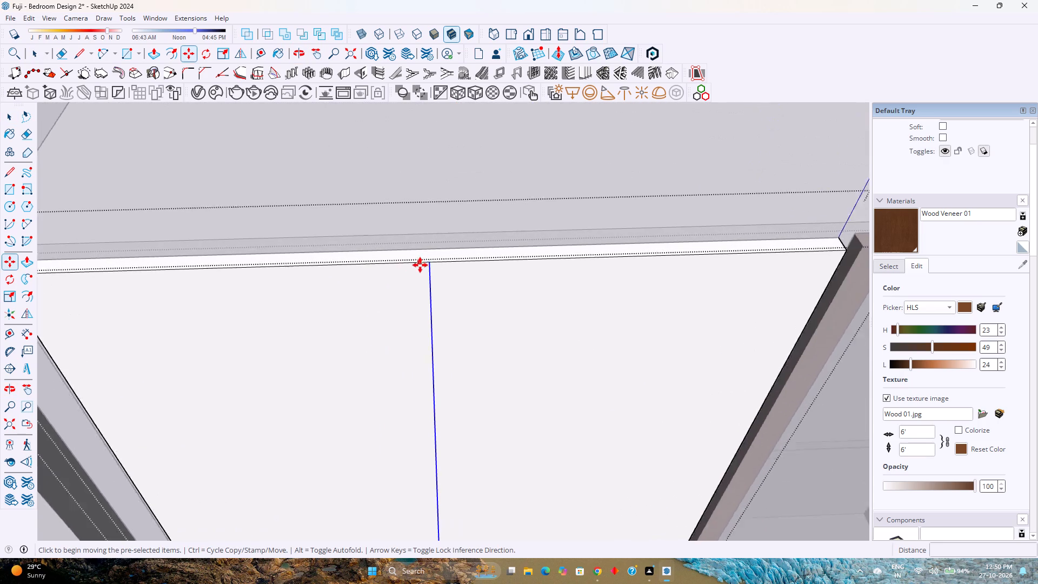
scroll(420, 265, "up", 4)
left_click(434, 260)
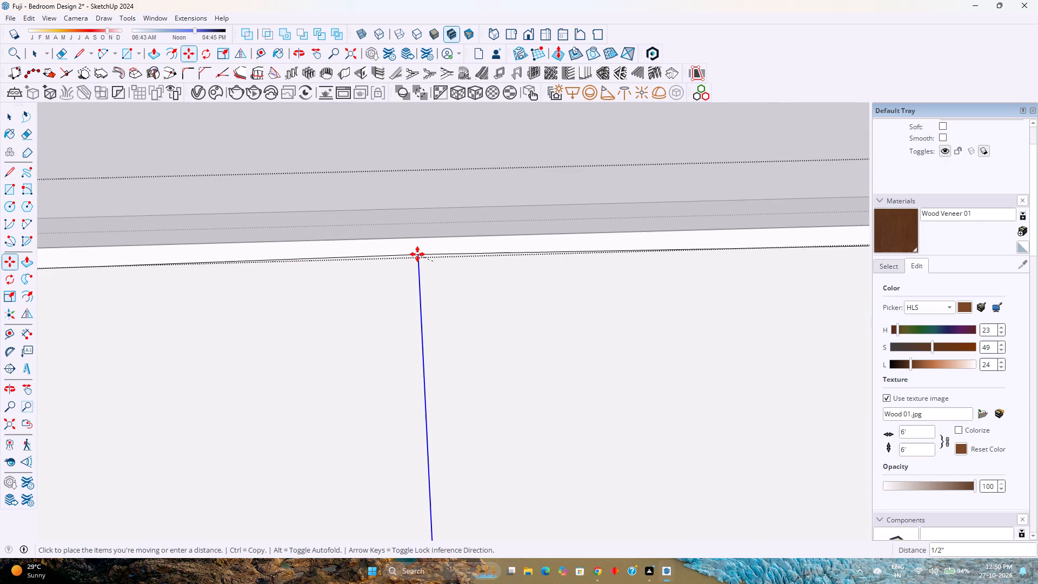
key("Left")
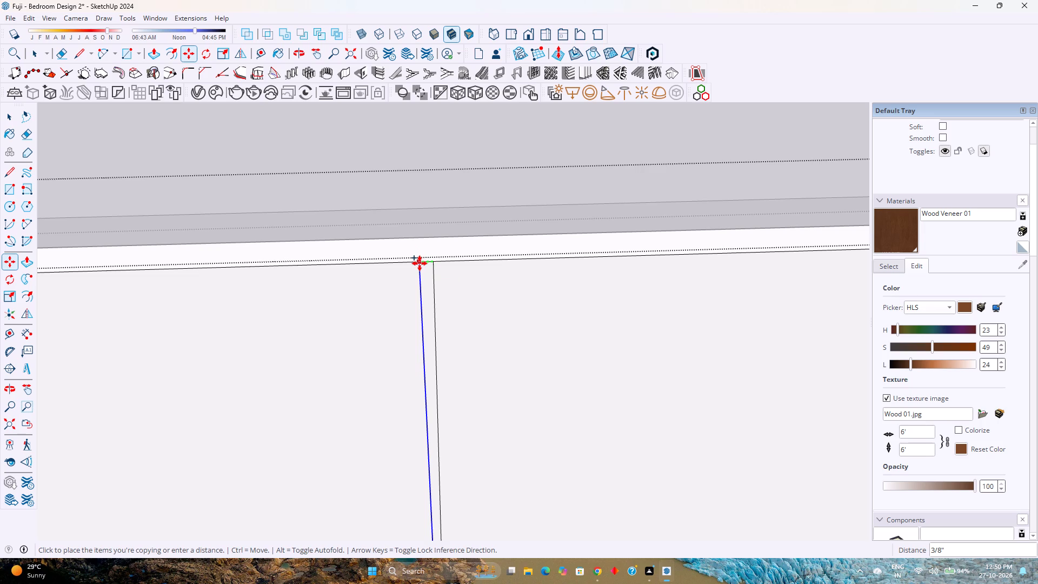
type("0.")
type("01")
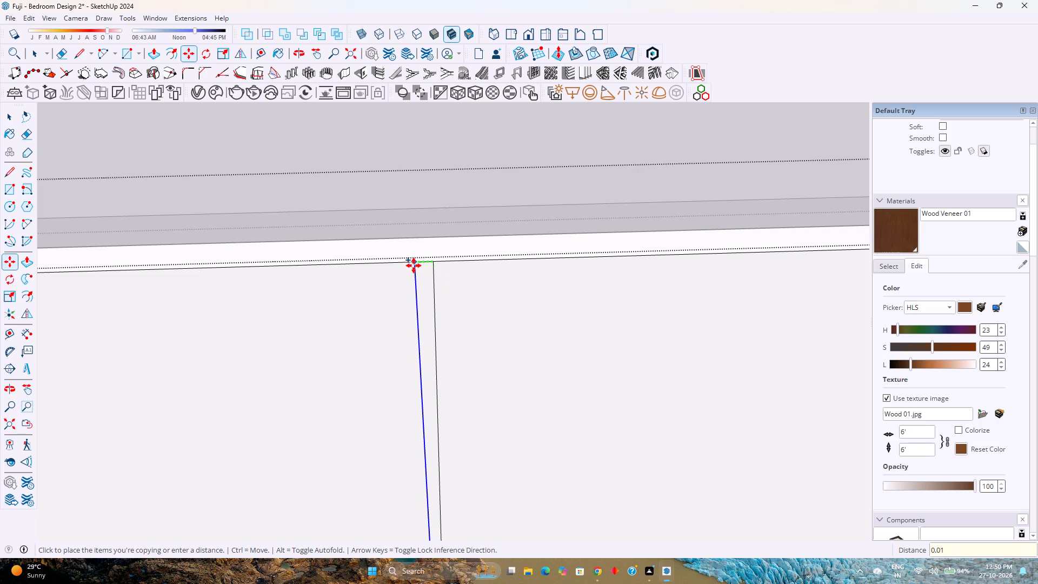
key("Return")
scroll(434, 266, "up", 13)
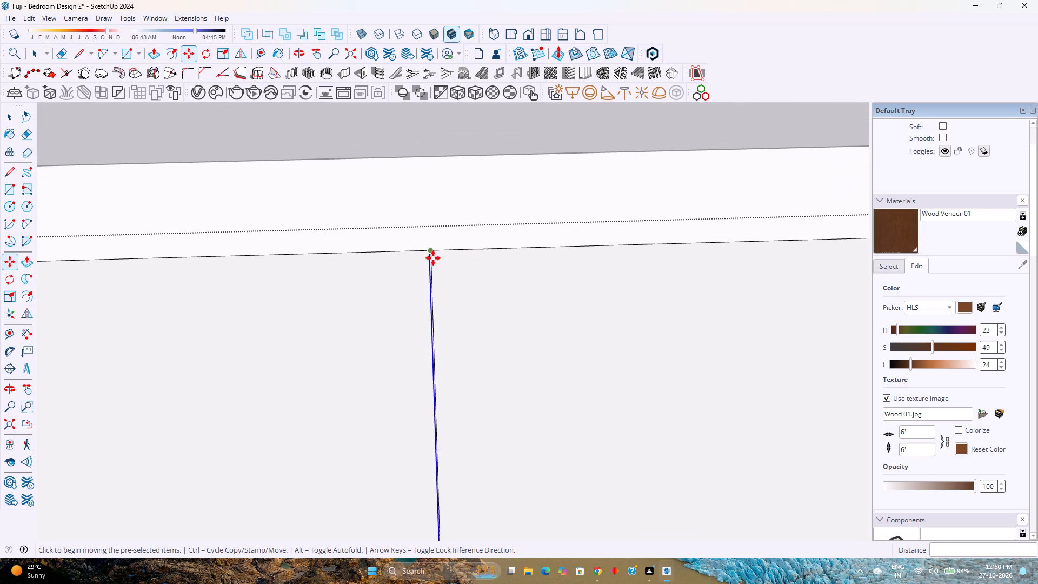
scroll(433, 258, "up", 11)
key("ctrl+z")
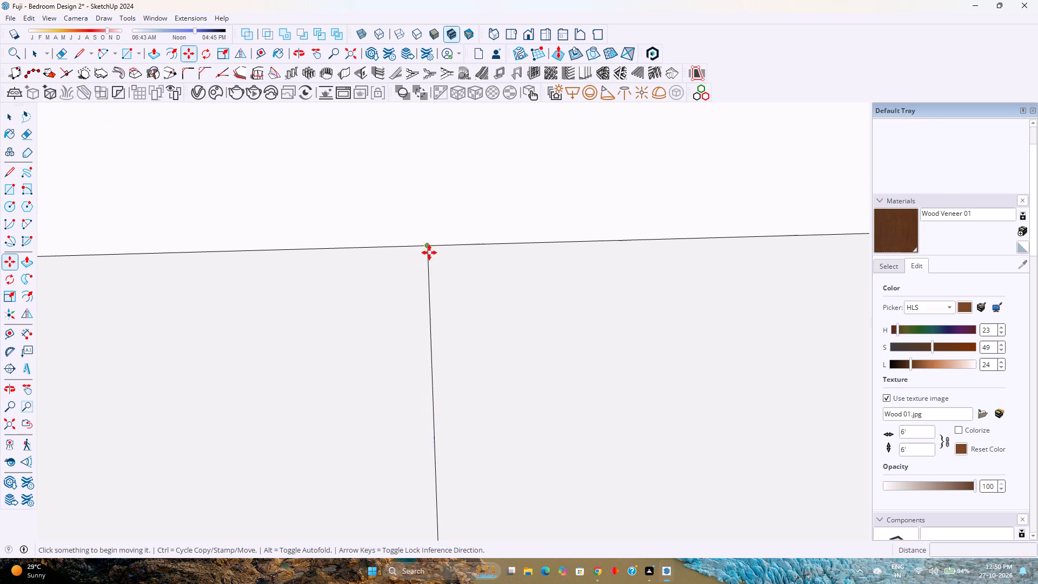
Move the panel's vertical centre line 0.01 along the green axis, away from the glass shutters.
key("space")
left_click(428, 254)
key("m")
left_click(428, 245)
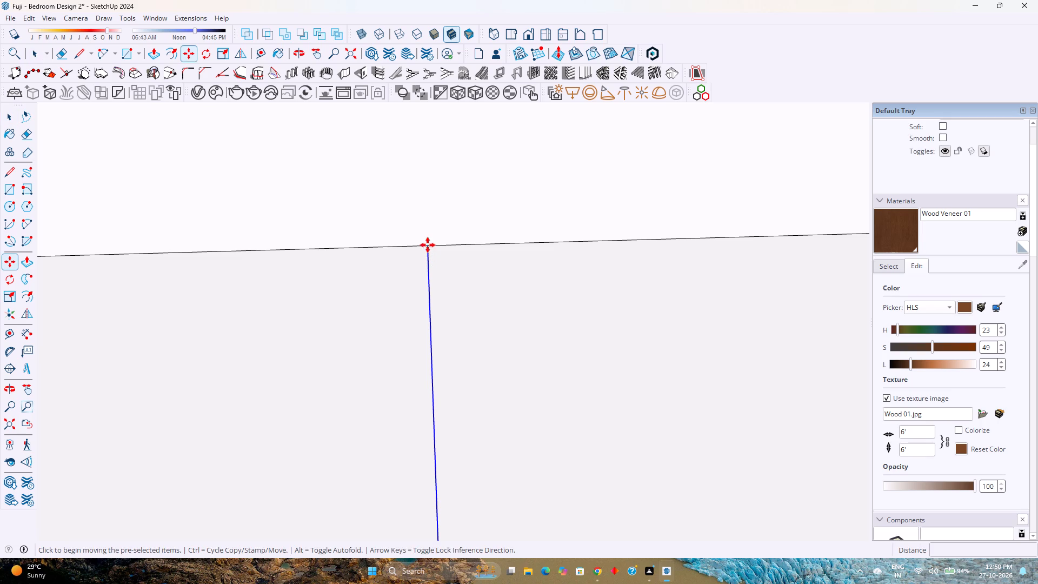
key("Left")
type("0.")
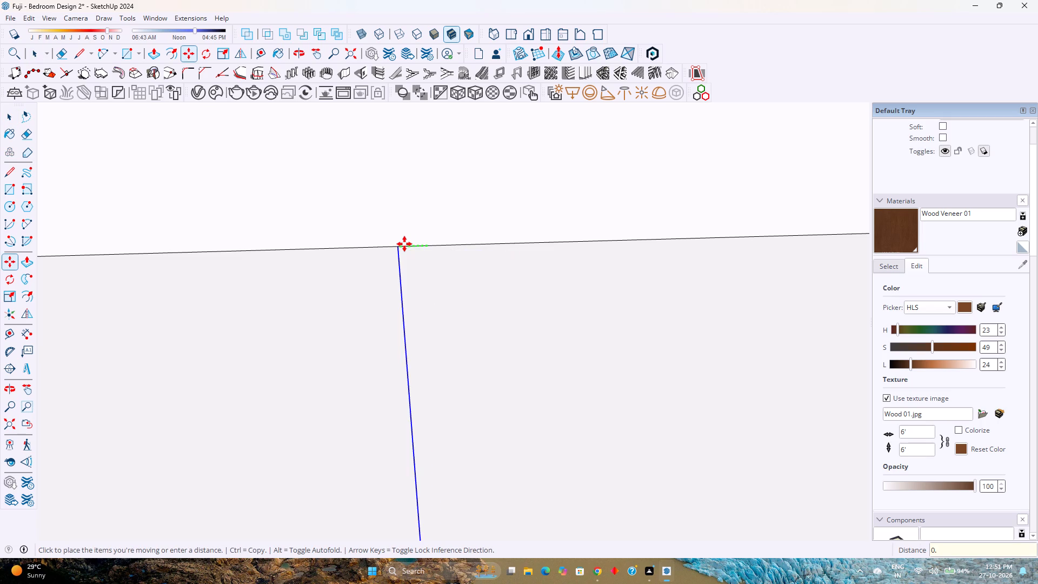
type("01")
key("Return")
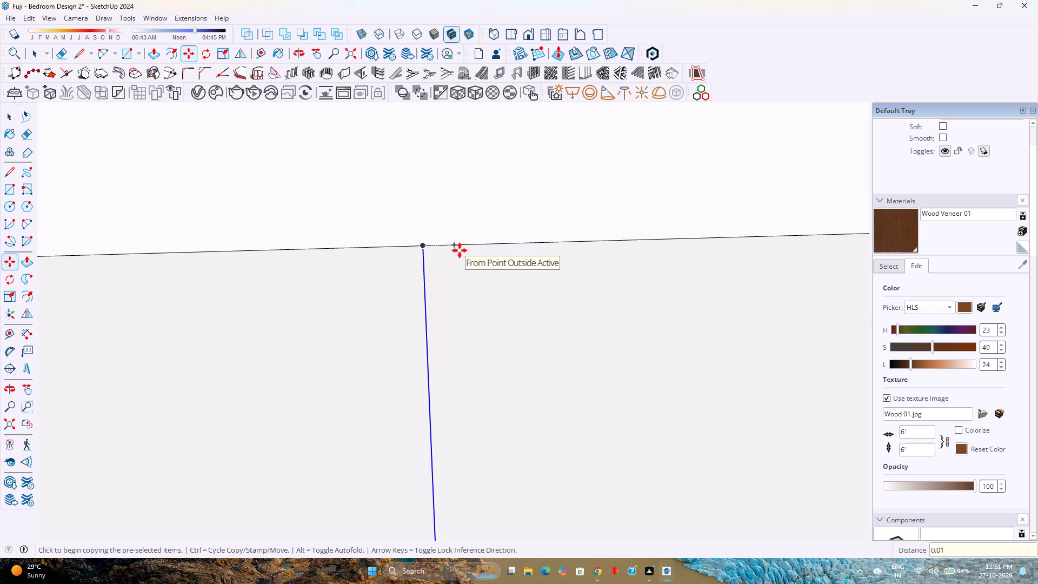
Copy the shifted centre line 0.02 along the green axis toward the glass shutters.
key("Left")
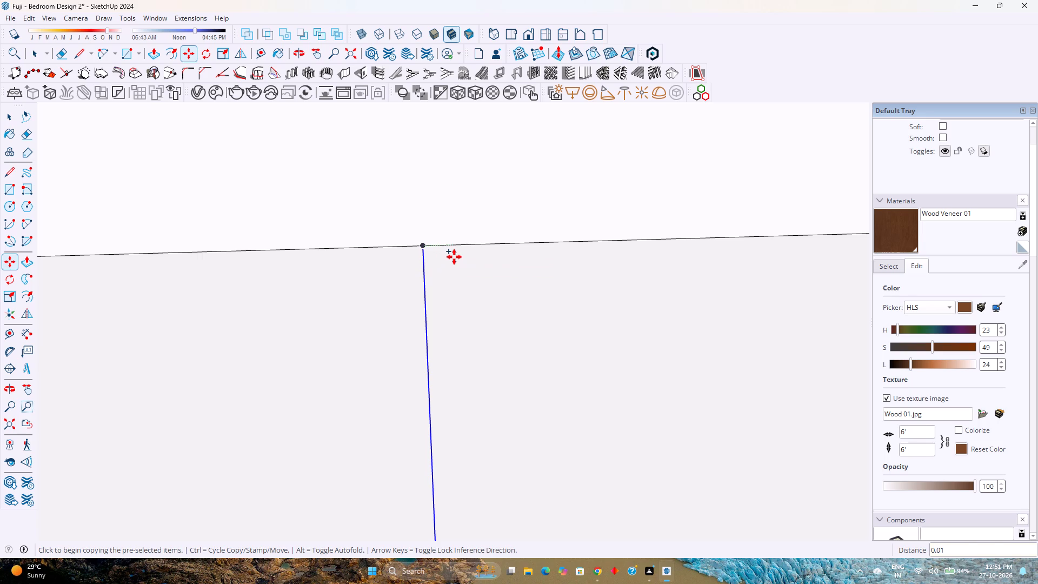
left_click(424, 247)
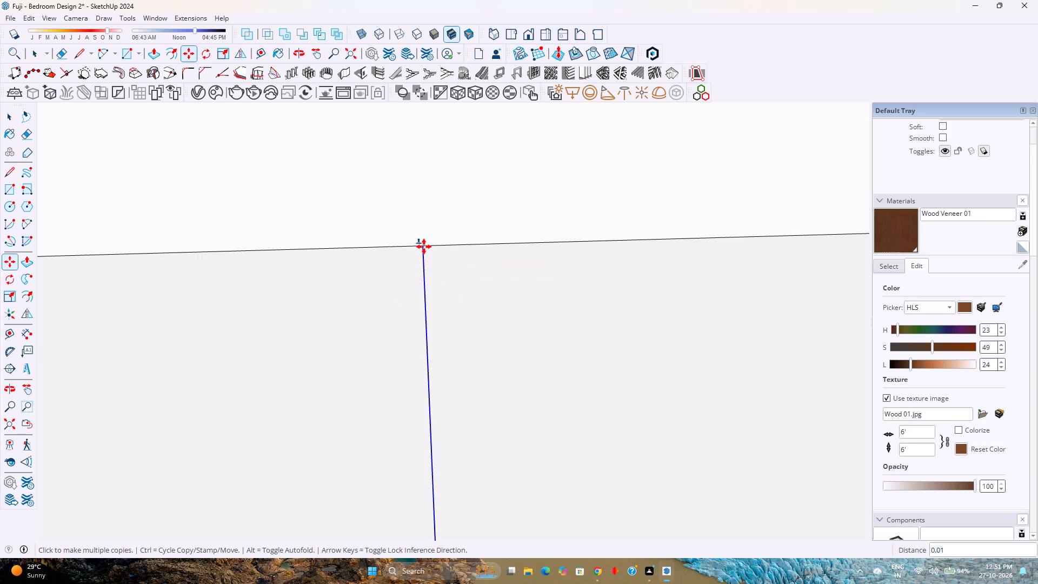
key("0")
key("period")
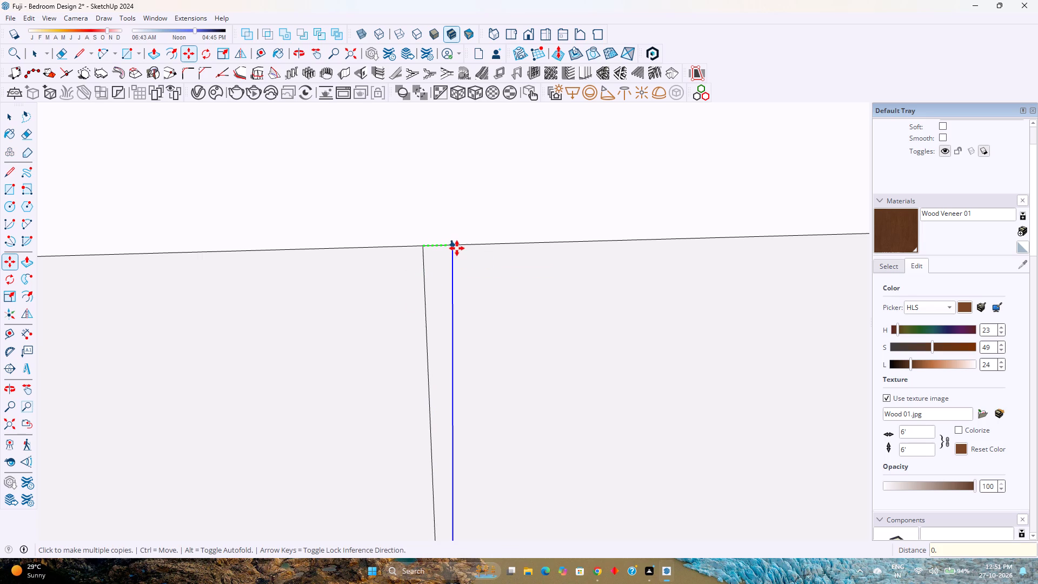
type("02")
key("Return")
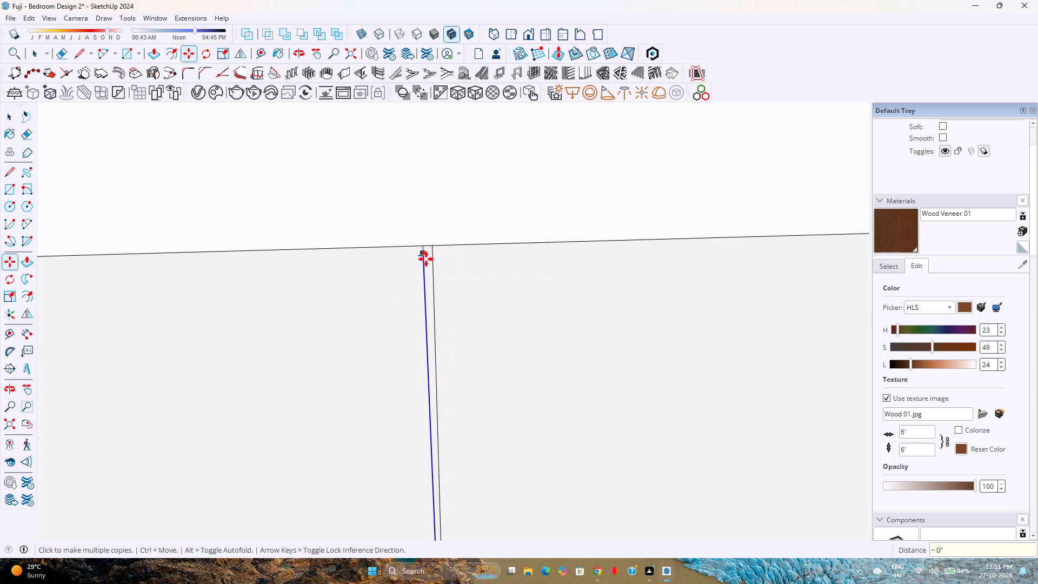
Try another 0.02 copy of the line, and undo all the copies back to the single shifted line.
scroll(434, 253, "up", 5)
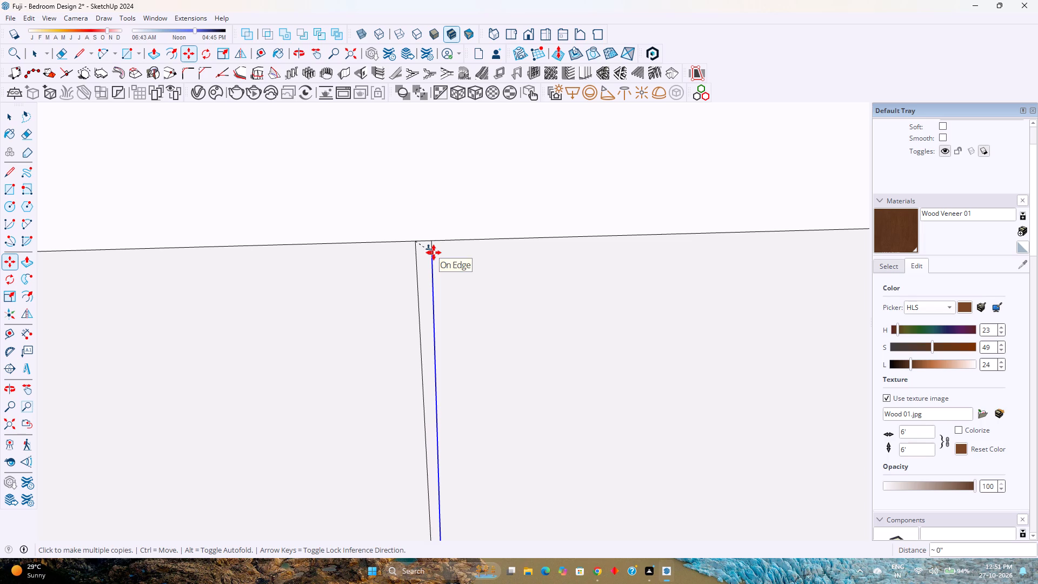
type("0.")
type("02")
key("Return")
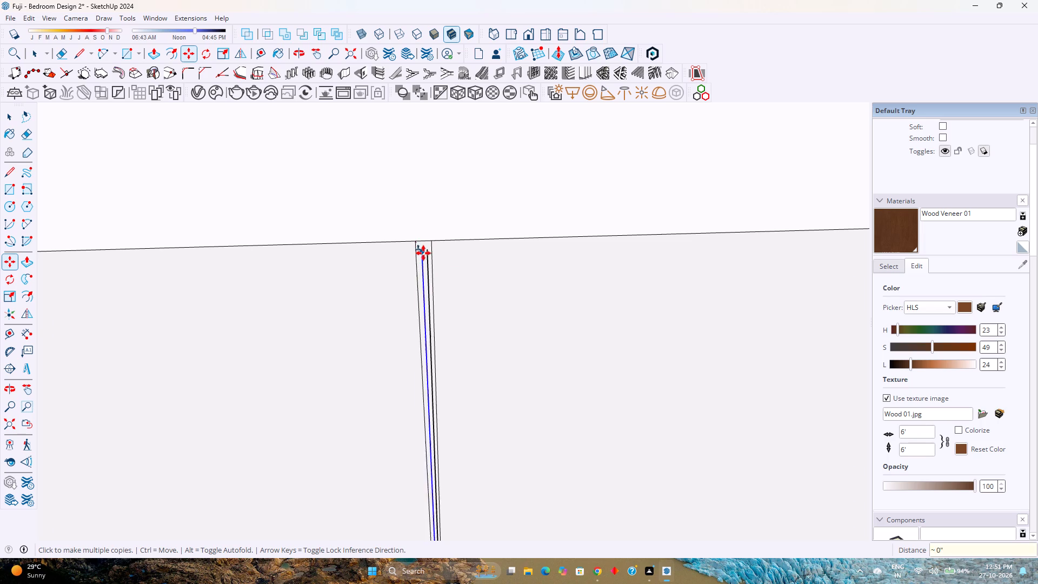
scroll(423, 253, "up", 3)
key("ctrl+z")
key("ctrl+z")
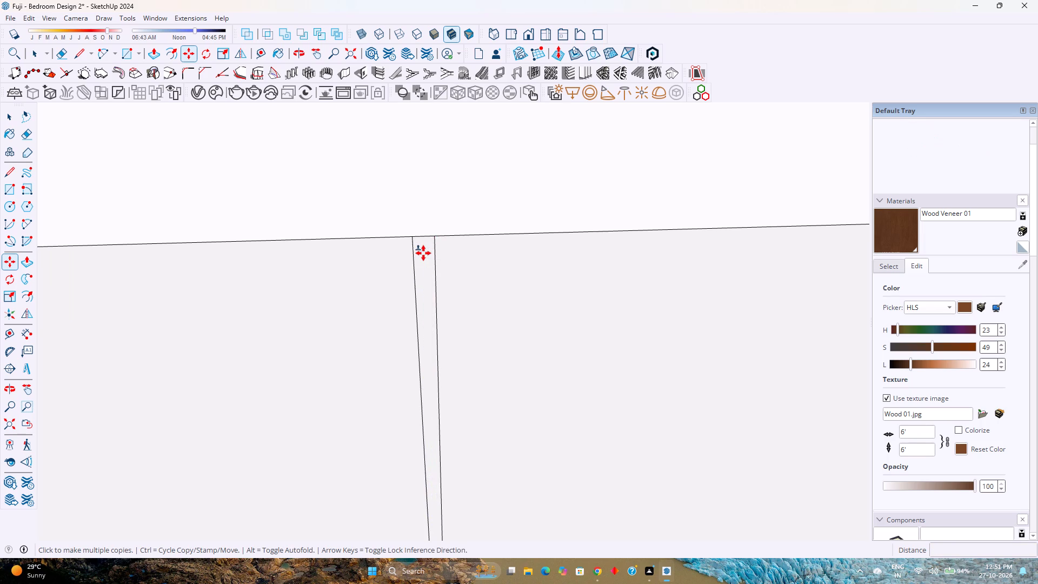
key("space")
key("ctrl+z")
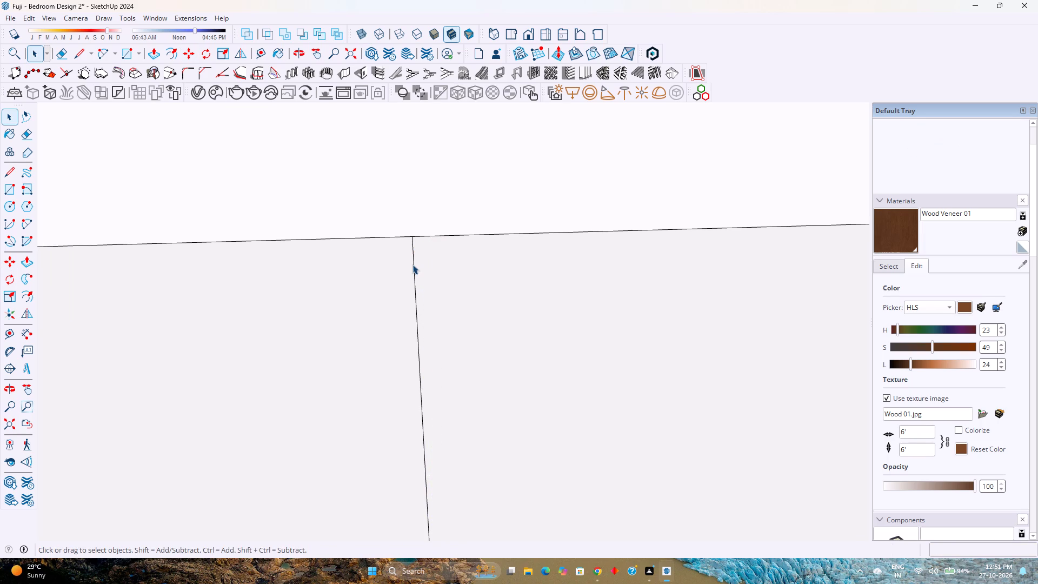
Copy the solid panel's shifted vertical centre line 0.02 along the green axis, toward the glass shutters.
left_click(412, 264)
key("m")
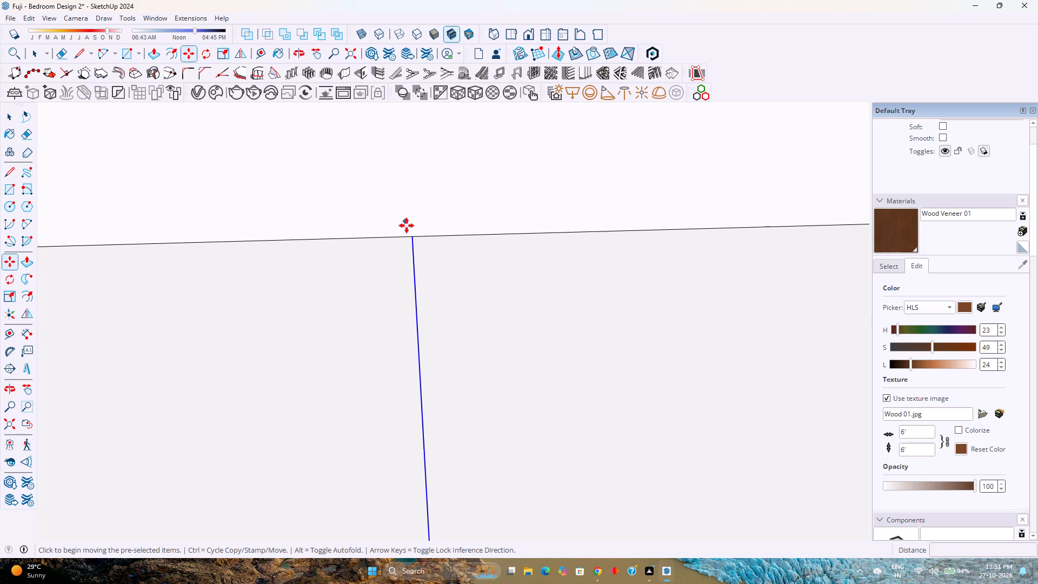
left_click(409, 238)
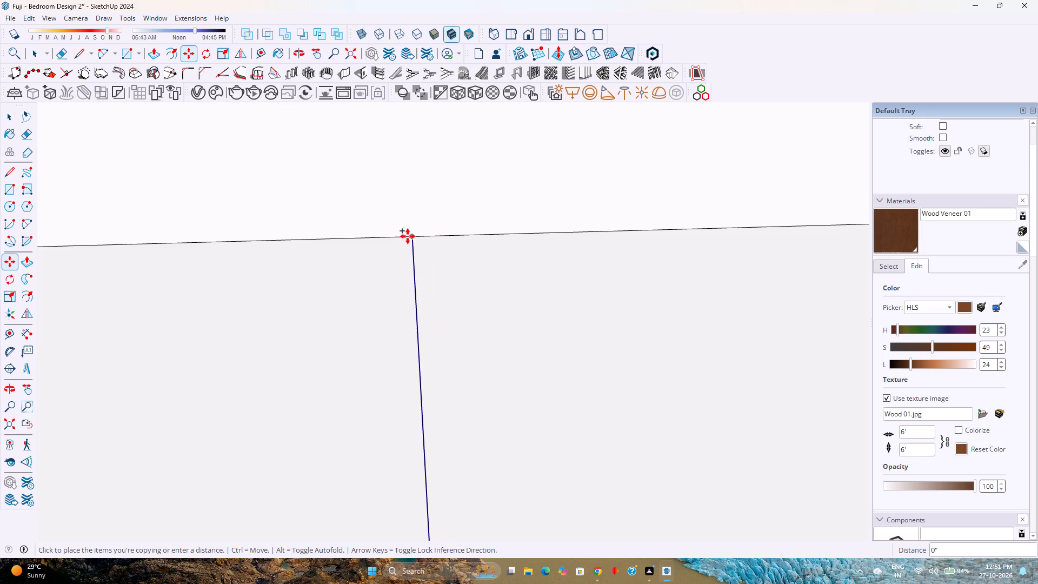
key("Left")
type("0.02")
key("Return")
key("space")
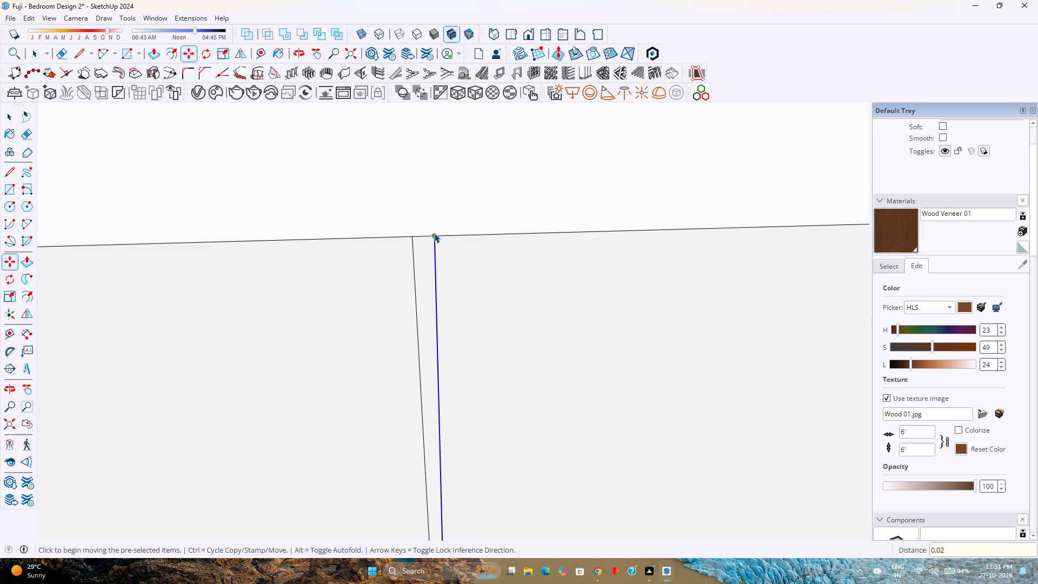
Push the thin strip between the two centre lines 1" through the panel, splitting it into two shutters.
scroll(422, 237, "up", 2)
left_click(423, 244)
key("p")
left_click(424, 244)
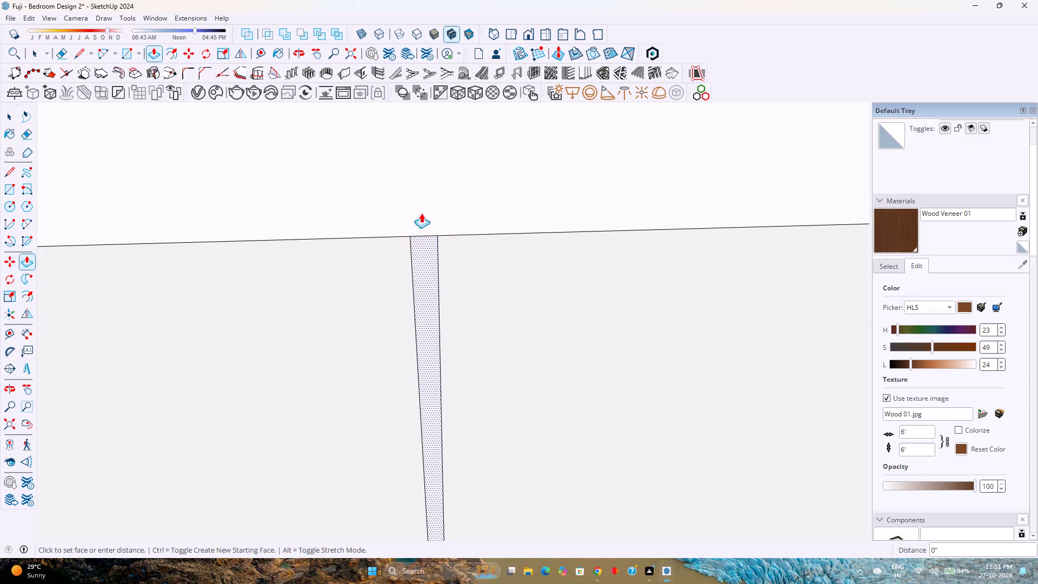
key("1")
key("Return")
scroll(424, 217, "down", 9)
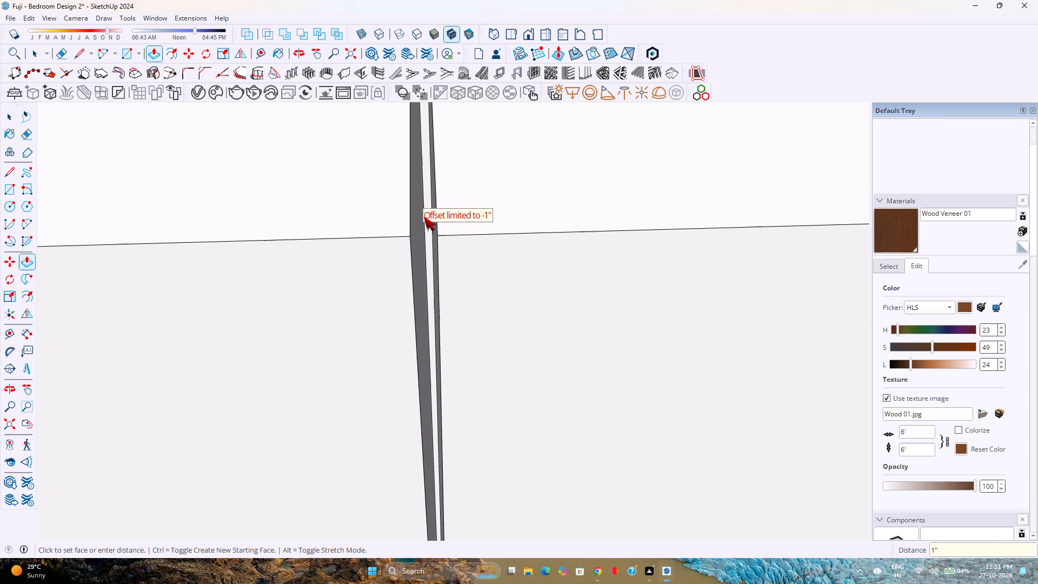
middle_click_drag(424, 217, 478, 382, "shift")
scroll(461, 320, "down", 8)
key("space")
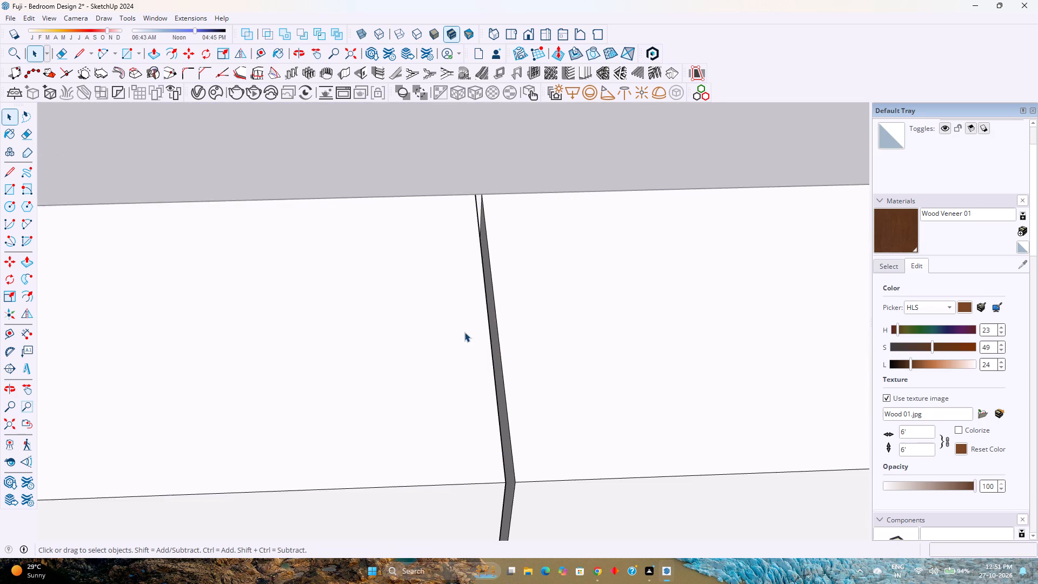
Place a horizontal guide 3' 1" above the solid shutters' bottom edge, level with the top of the dressing unit's drawers.
scroll(464, 332, "down", 3)
middle_click_drag(468, 348, 401, 262)
scroll(401, 260, "down", 3)
middle_click_drag(425, 283, 435, 256)
middle_click(442, 250)
scroll(444, 249, "down", 4)
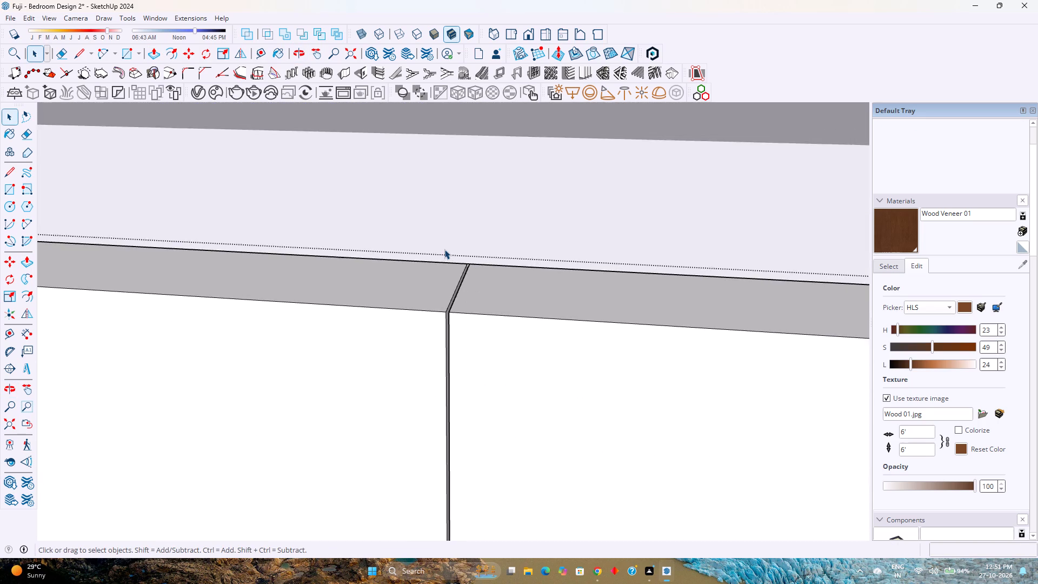
scroll(444, 249, "down", 20)
scroll(444, 249, "down", 7)
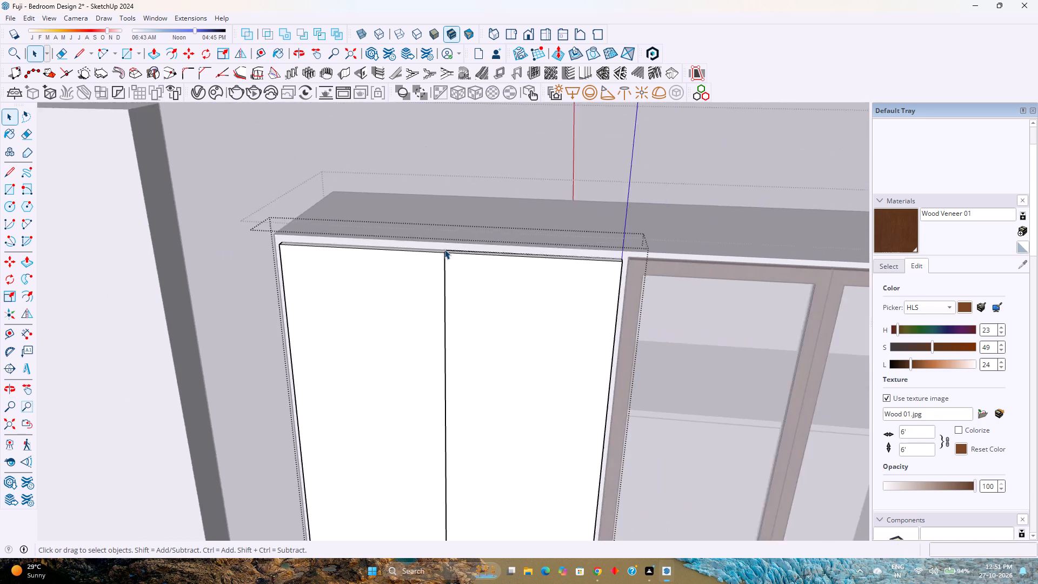
scroll(444, 249, "down", 7)
scroll(472, 347, "down", 3)
middle_click_drag(456, 360, 457, 269, "shift")
scroll(459, 263, "down", 1)
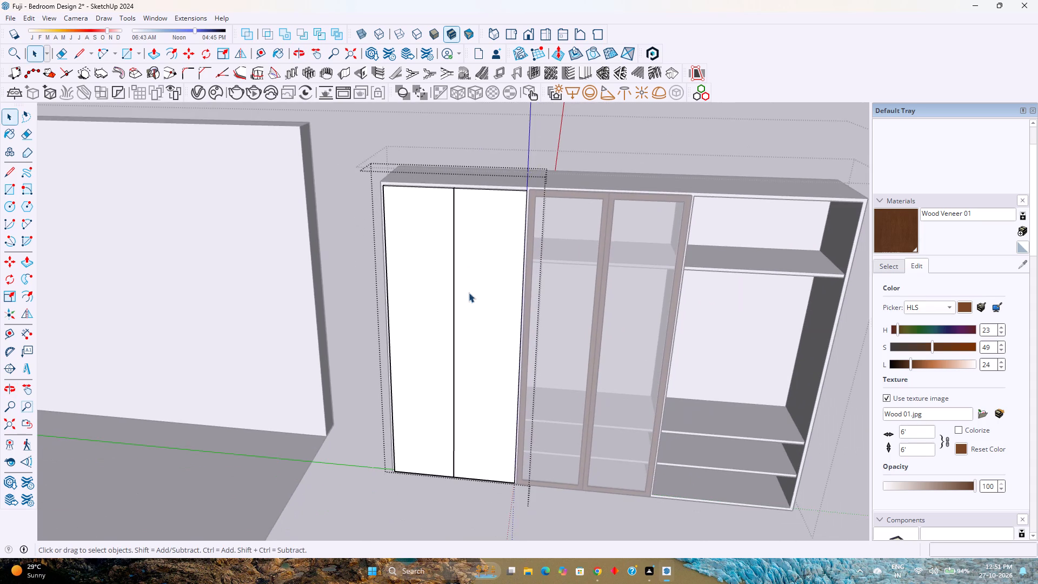
middle_click_drag(470, 365, 409, 322)
middle_click(409, 322)
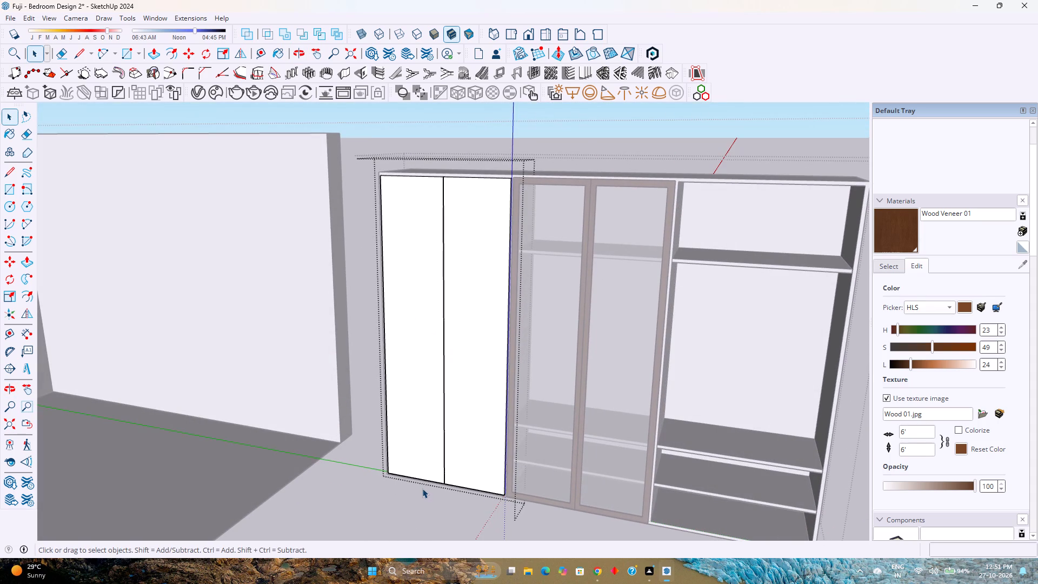
scroll(422, 488, "down", 3)
middle_click_drag(411, 486, 326, 428)
middle_click(325, 427)
scroll(325, 427, "down", 2)
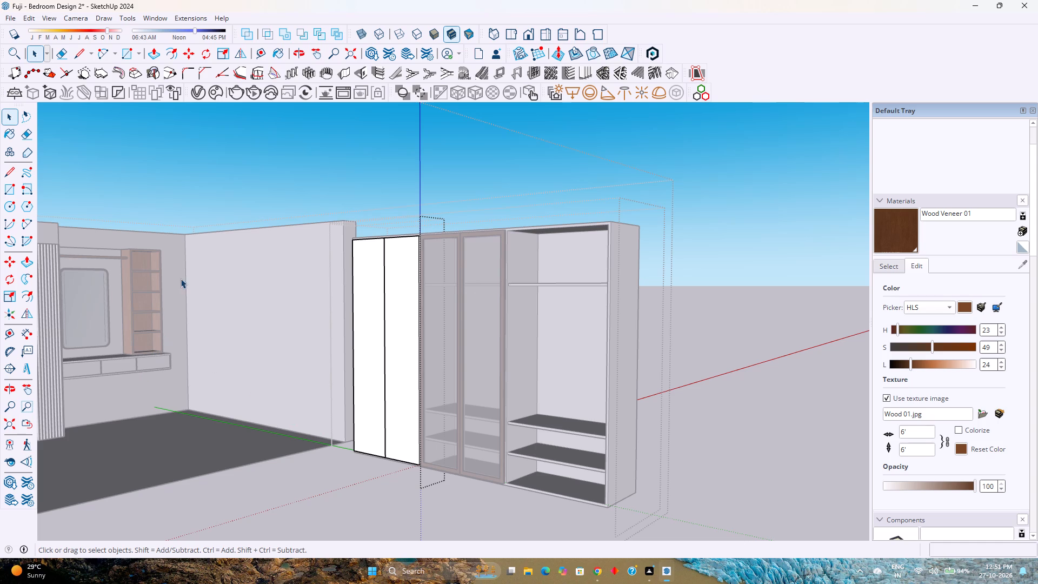
left_click(257, 54)
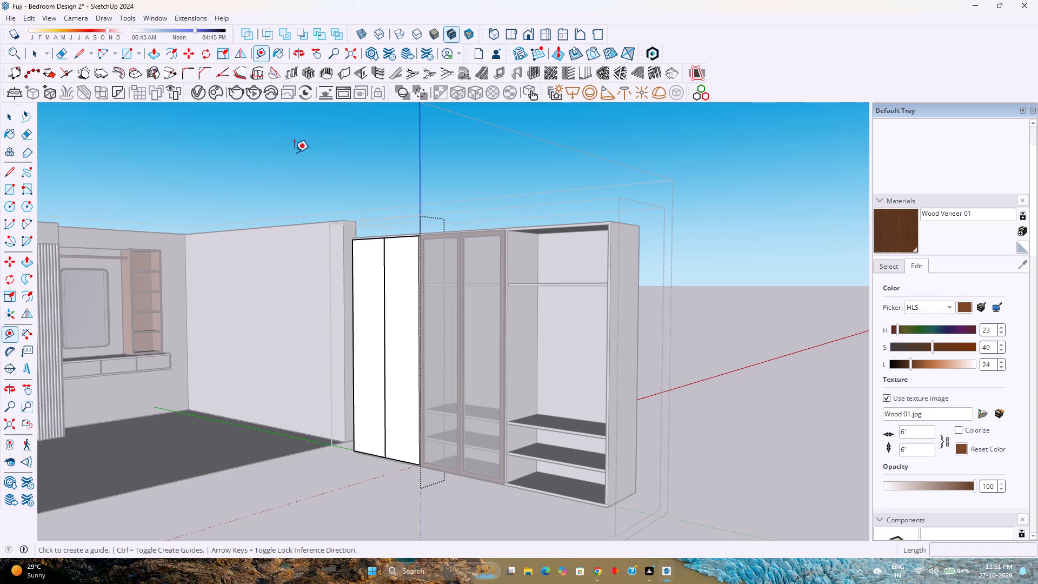
scroll(399, 462, "up", 3)
left_click(399, 462)
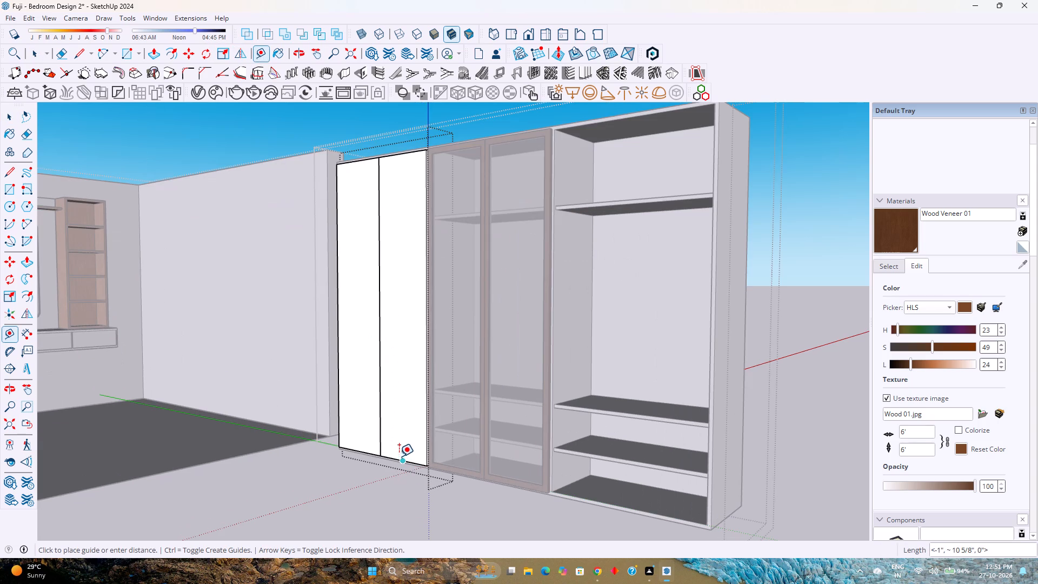
key("Up")
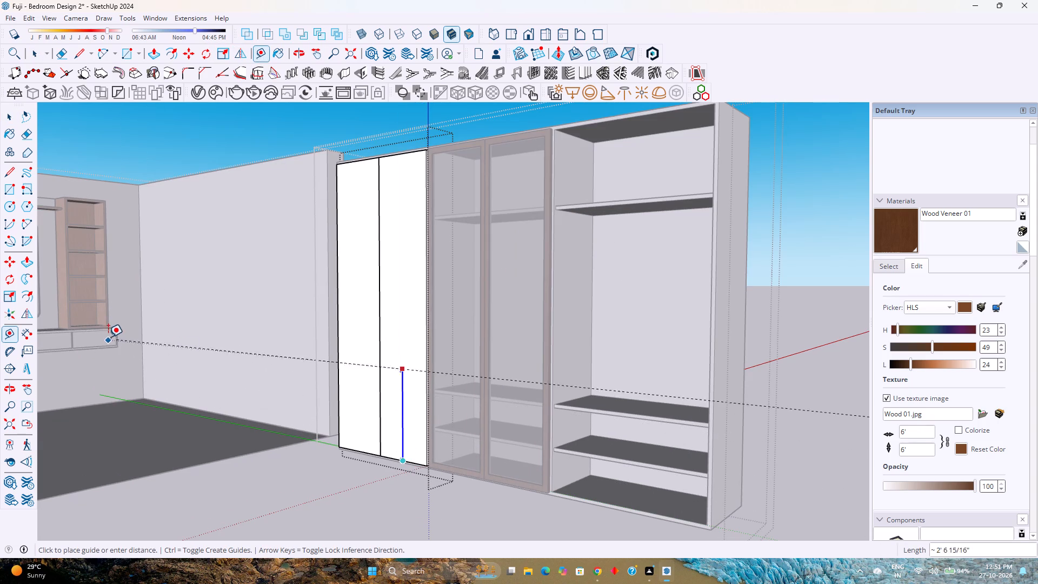
scroll(108, 328, "up", 14)
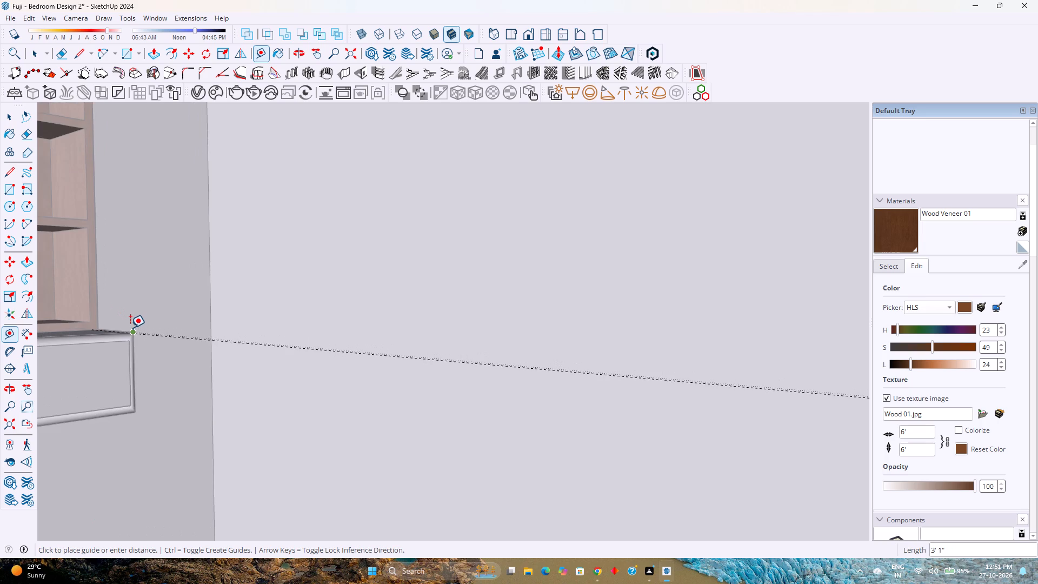
scroll(130, 328, "up", 4)
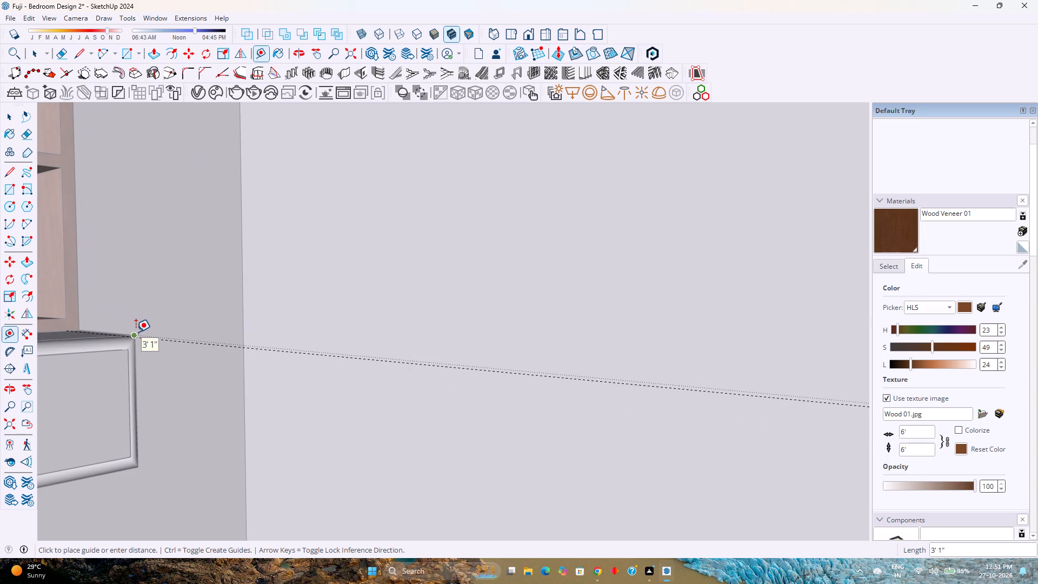
left_click(136, 332)
scroll(271, 394, "down", 16)
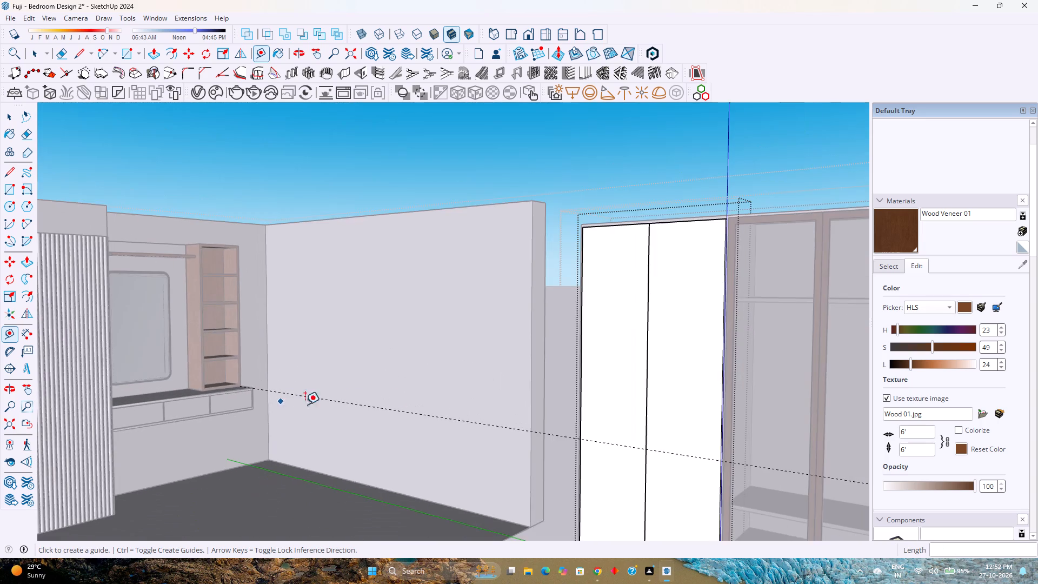
middle_click_drag(426, 416, 282, 357, "shift")
key("space")
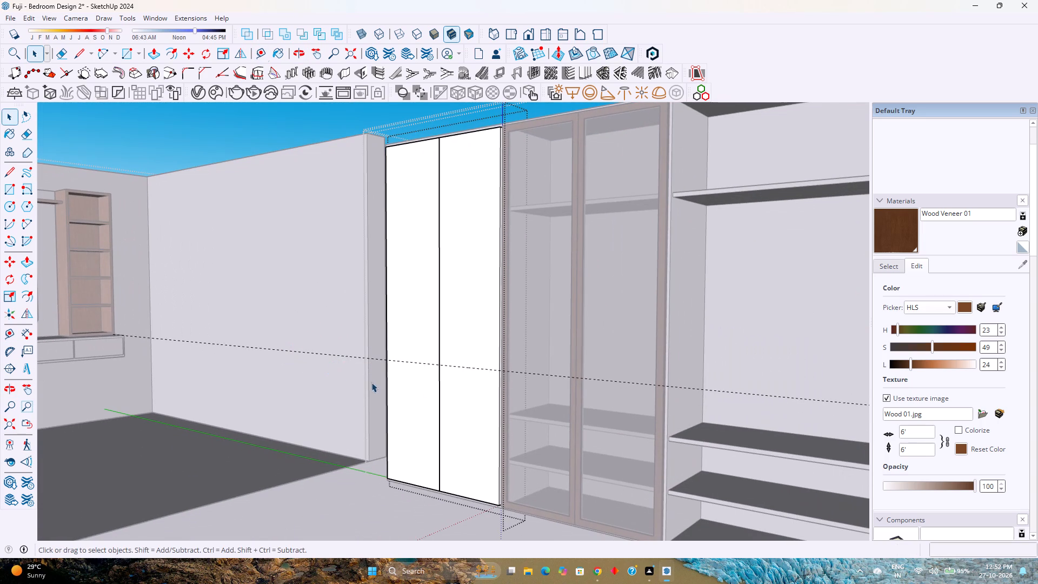
Examine the guide line's height across the solid and glass shutters relative to the dressing unit.
scroll(448, 385, "up", 6)
middle_click_drag(414, 364, 656, 394)
middle_click(656, 394)
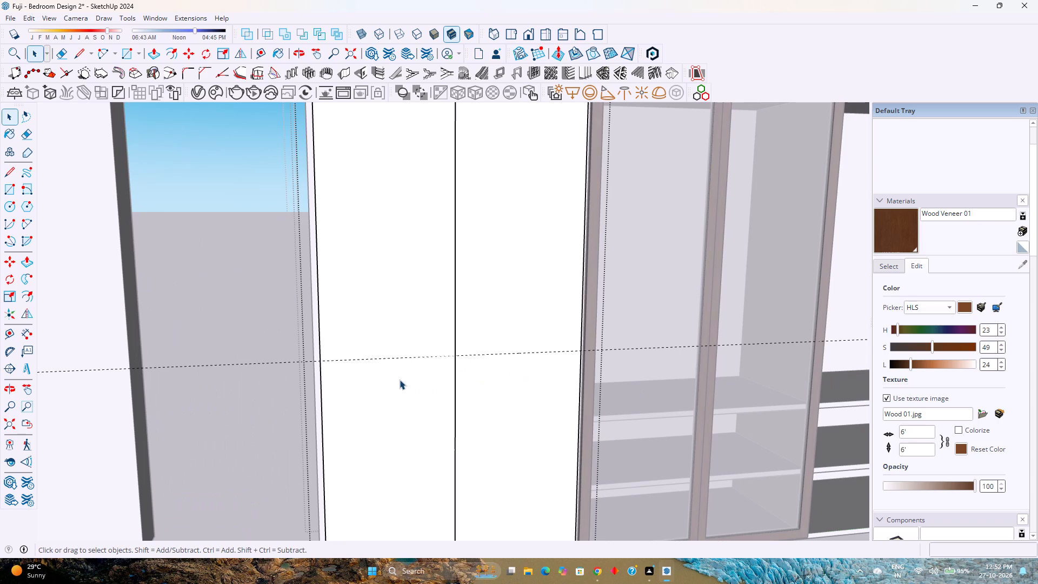
scroll(397, 378, "down", 3)
middle_click_drag(396, 378, 275, 362)
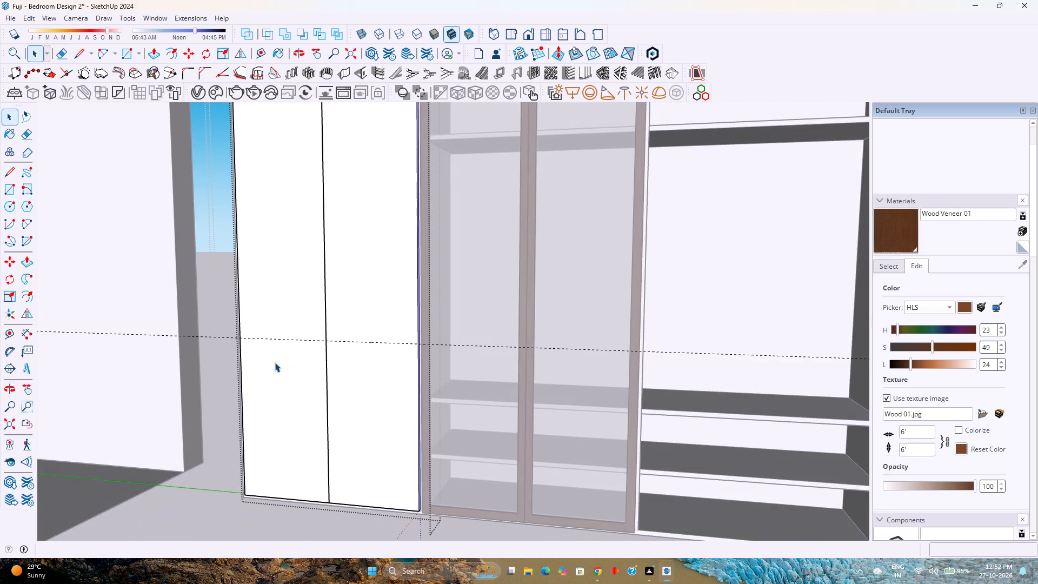
scroll(275, 362, "down", 3)
middle_click_drag(275, 362, 469, 344, "shift")
scroll(458, 343, "down", 2)
middle_click_drag(458, 343, 343, 352)
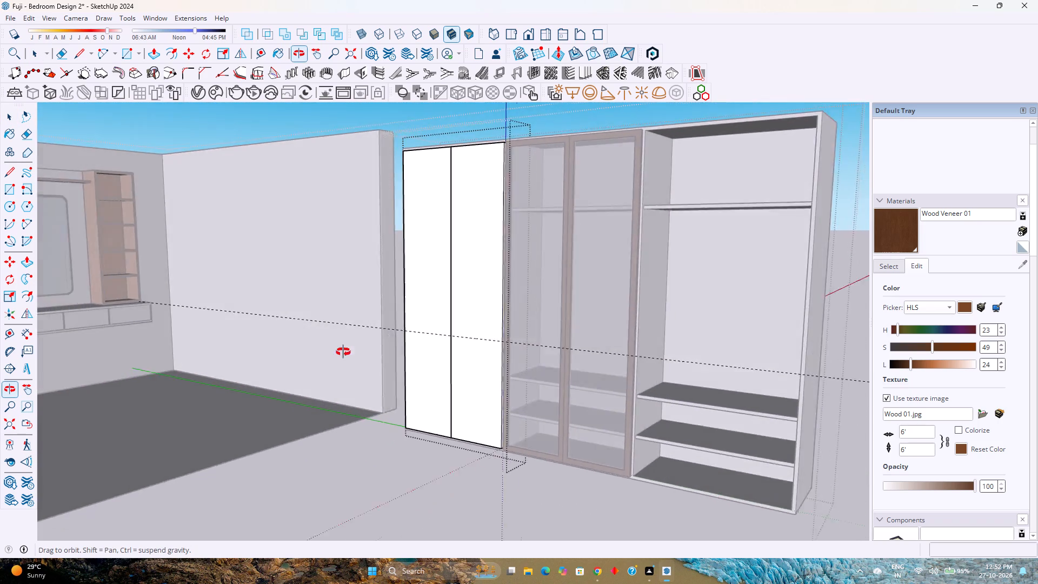
middle_click_drag(343, 352, 309, 354)
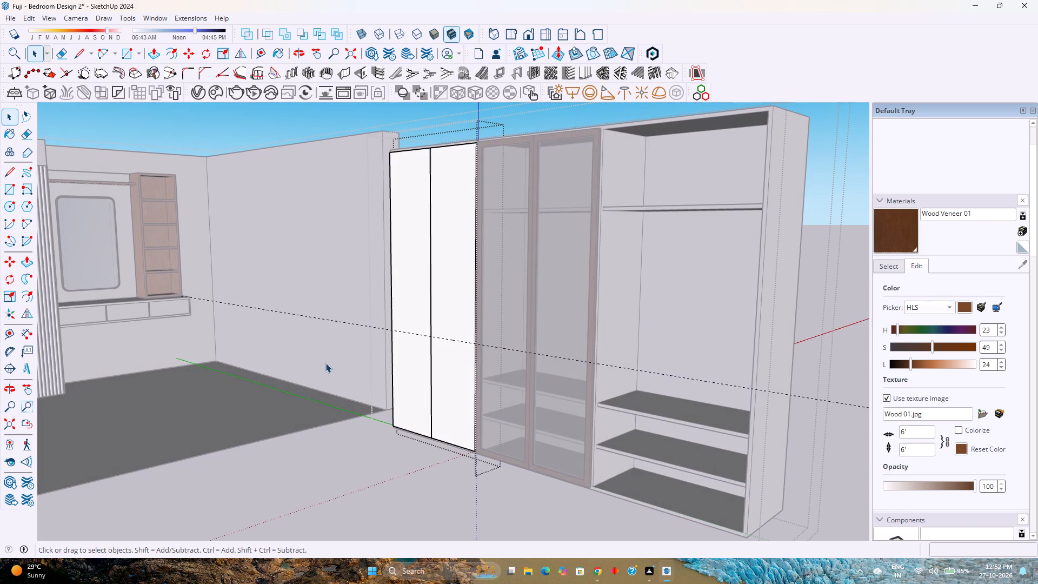
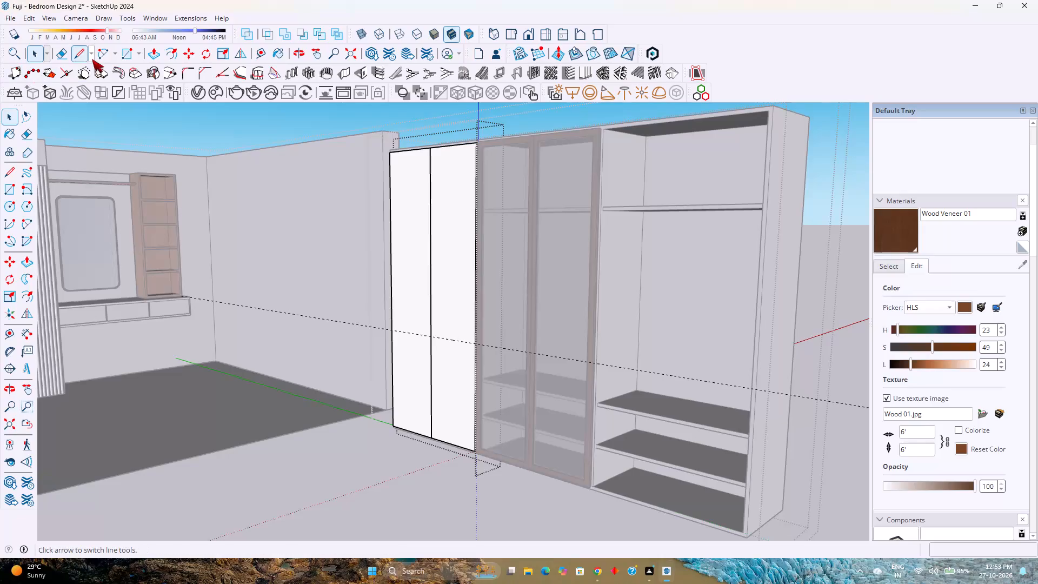
Draw a line along the 3' 1" guide across the full width of the solid shutter farther from the glass shutters.
left_click(80, 57)
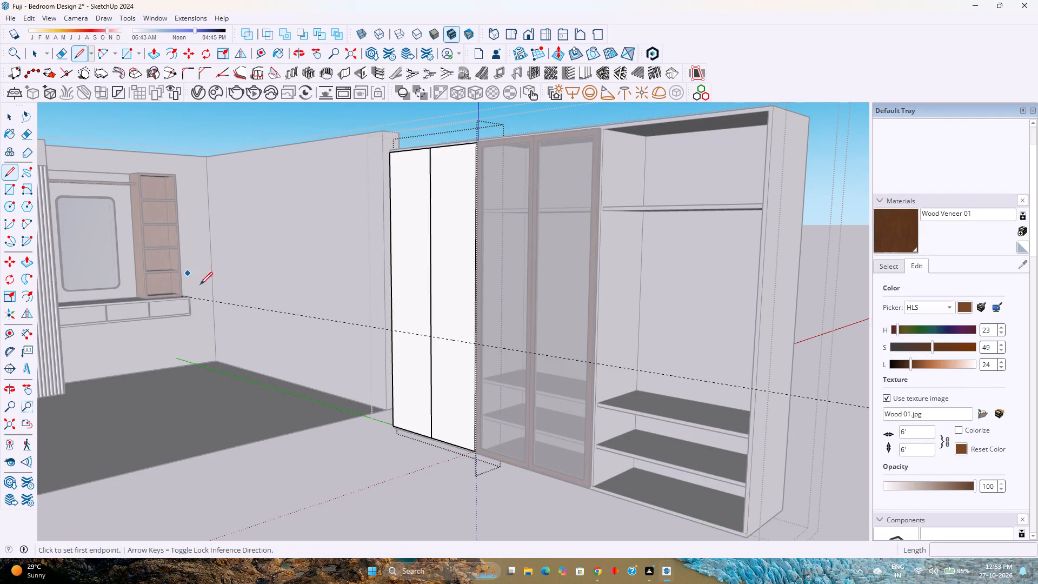
scroll(443, 342, "up", 12)
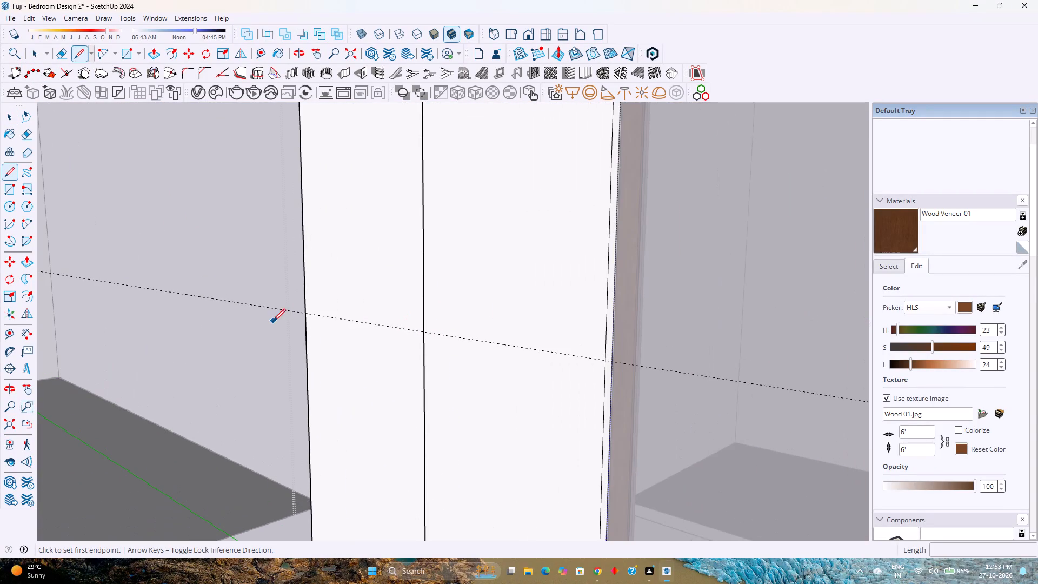
left_click(303, 315)
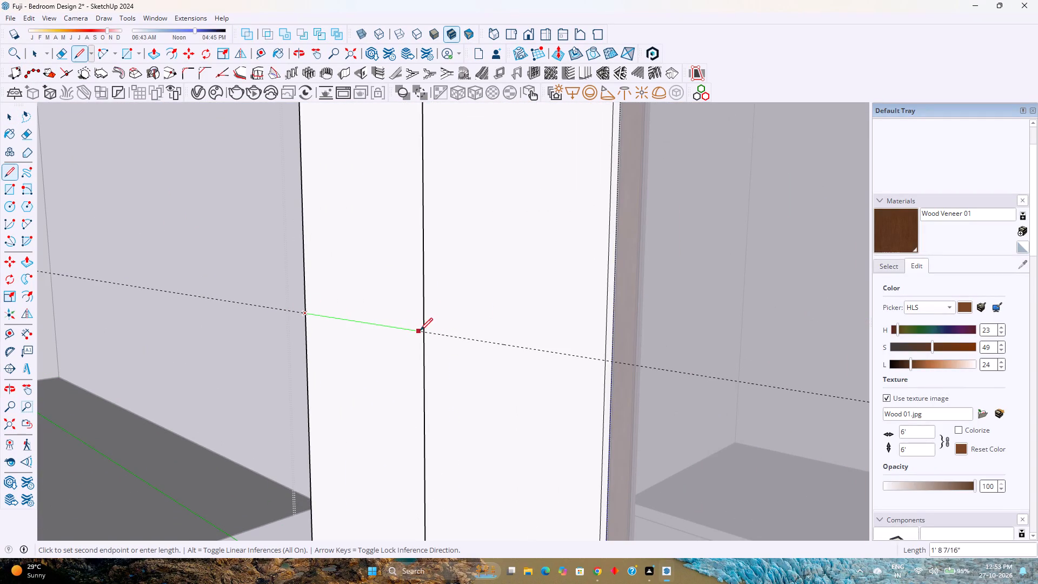
left_click(422, 331)
scroll(380, 342, "up", 3)
Copy the horizontal line on the solid shutter 1" straight down along the blue axis.
key("space")
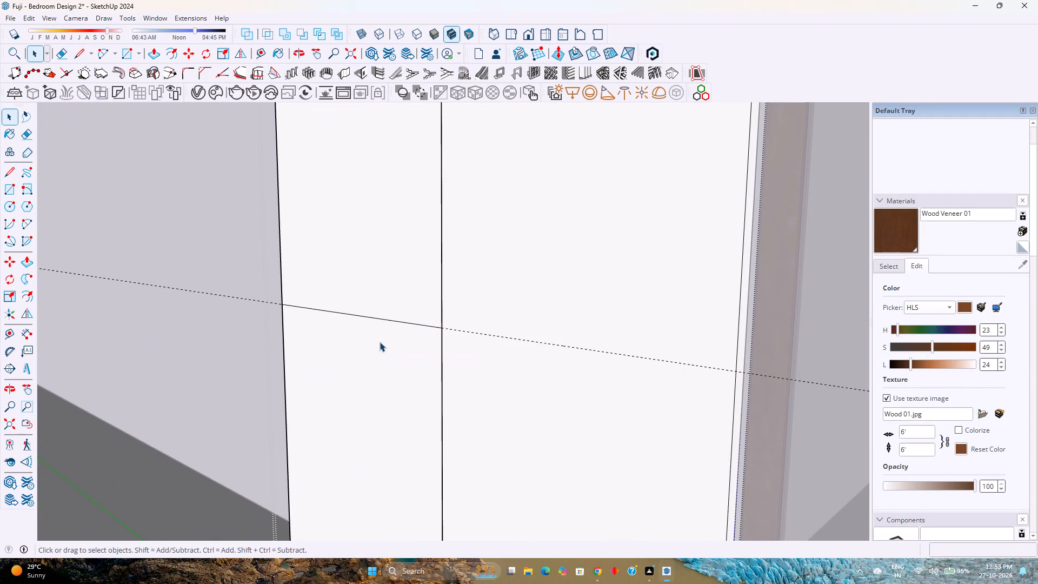
left_click(396, 321)
key("m")
left_click(396, 321)
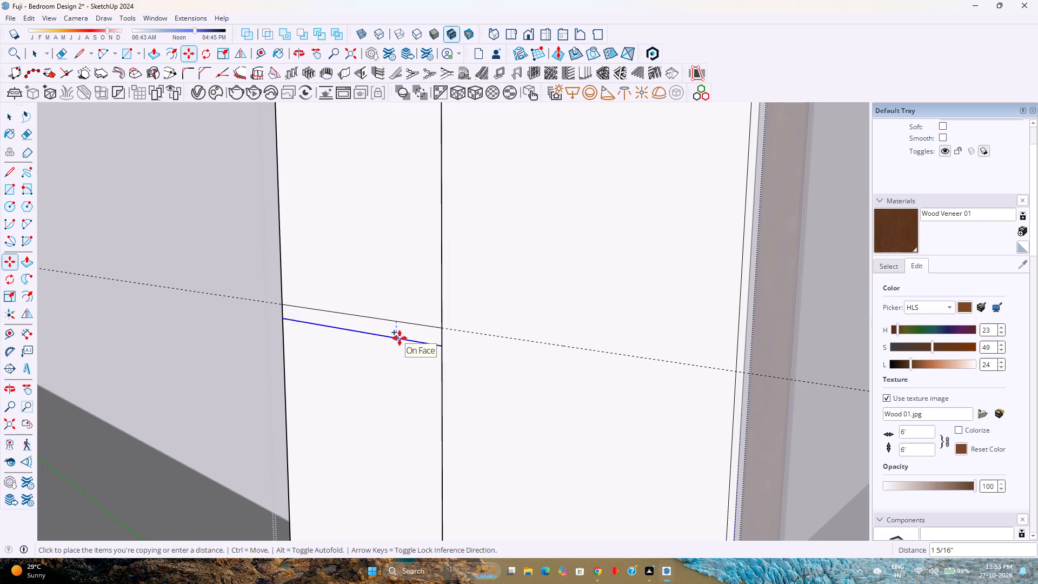
key("Up")
key("1")
key("Return")
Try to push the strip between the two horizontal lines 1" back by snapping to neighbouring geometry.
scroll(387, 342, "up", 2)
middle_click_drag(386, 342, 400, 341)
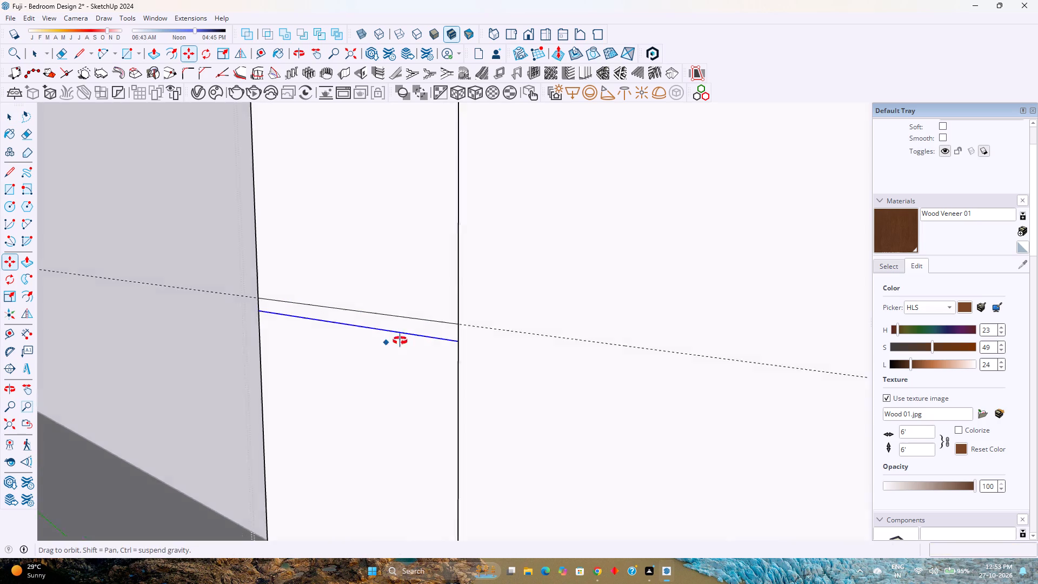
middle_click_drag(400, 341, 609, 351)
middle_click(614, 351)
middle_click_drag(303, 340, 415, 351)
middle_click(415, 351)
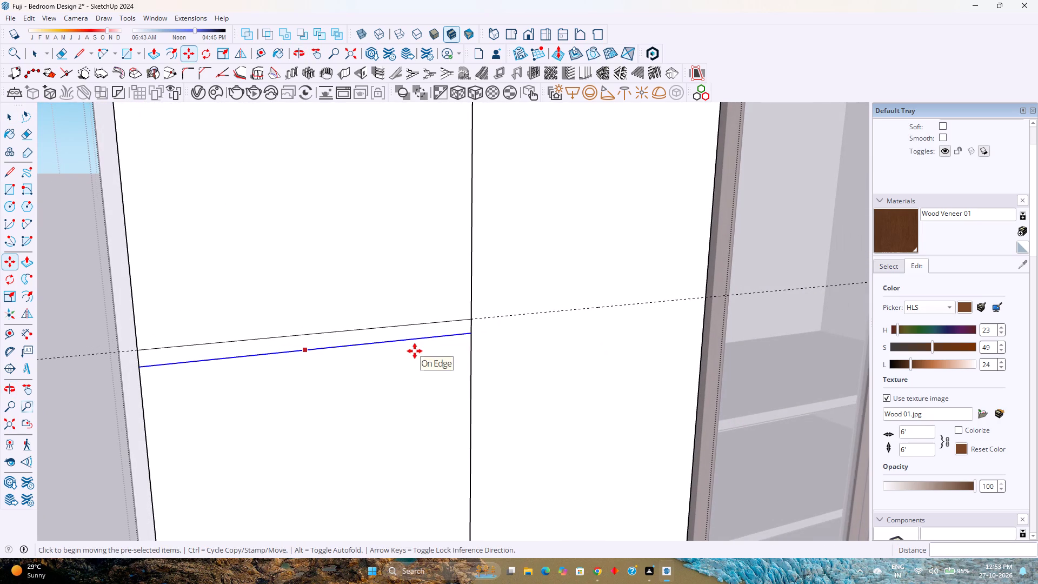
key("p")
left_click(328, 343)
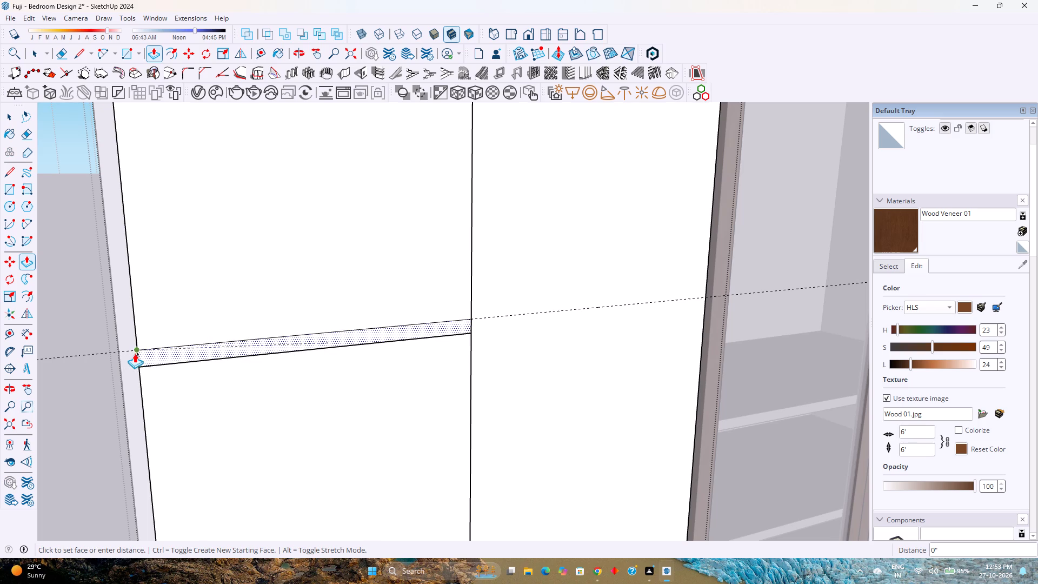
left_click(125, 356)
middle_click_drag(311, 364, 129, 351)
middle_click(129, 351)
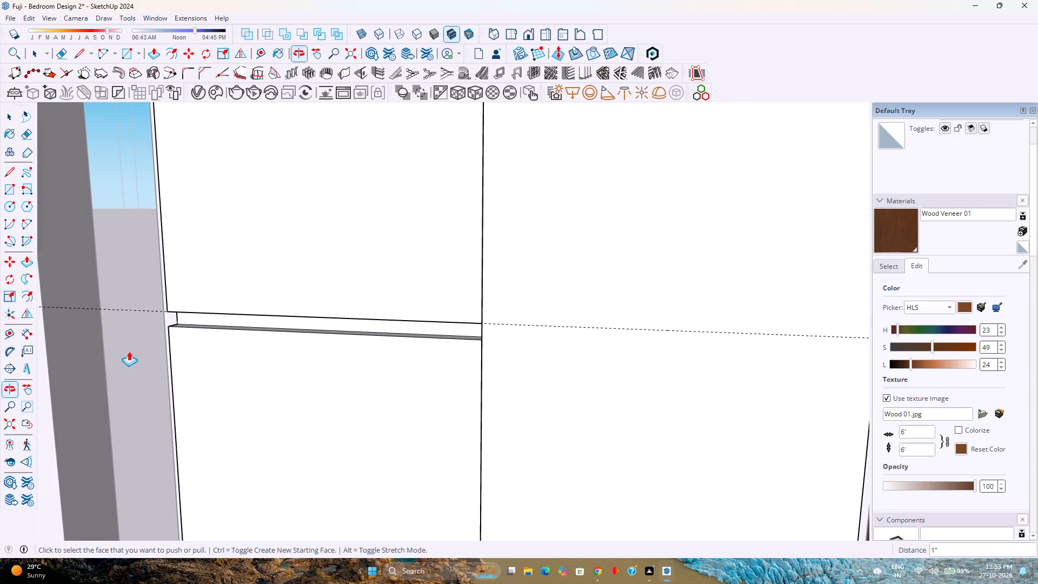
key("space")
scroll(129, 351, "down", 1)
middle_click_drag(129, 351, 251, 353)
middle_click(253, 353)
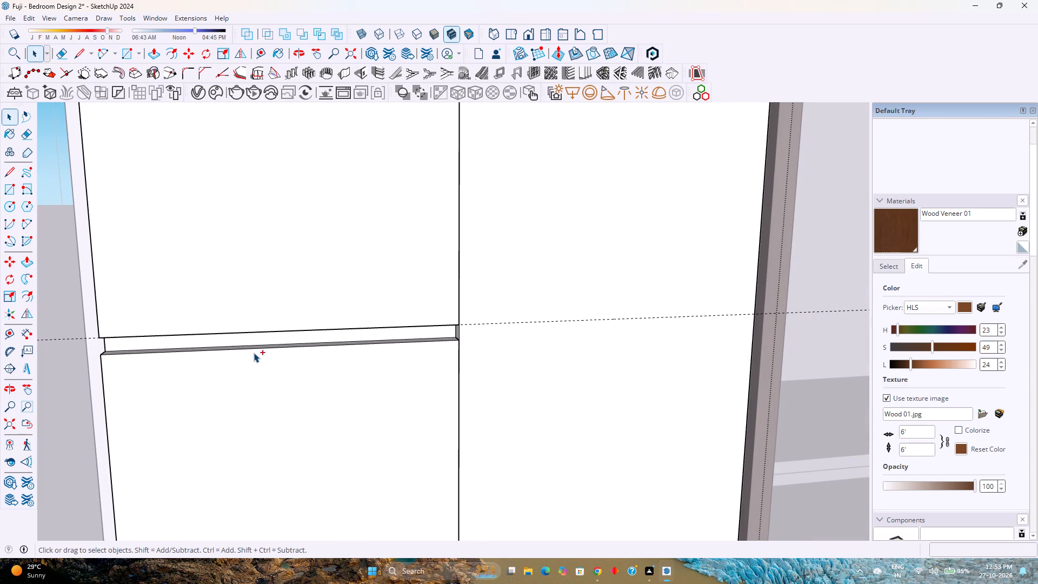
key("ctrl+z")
Push the strip between the two horizontal lines 1" into the solid shutter.
key("p")
left_click(255, 335)
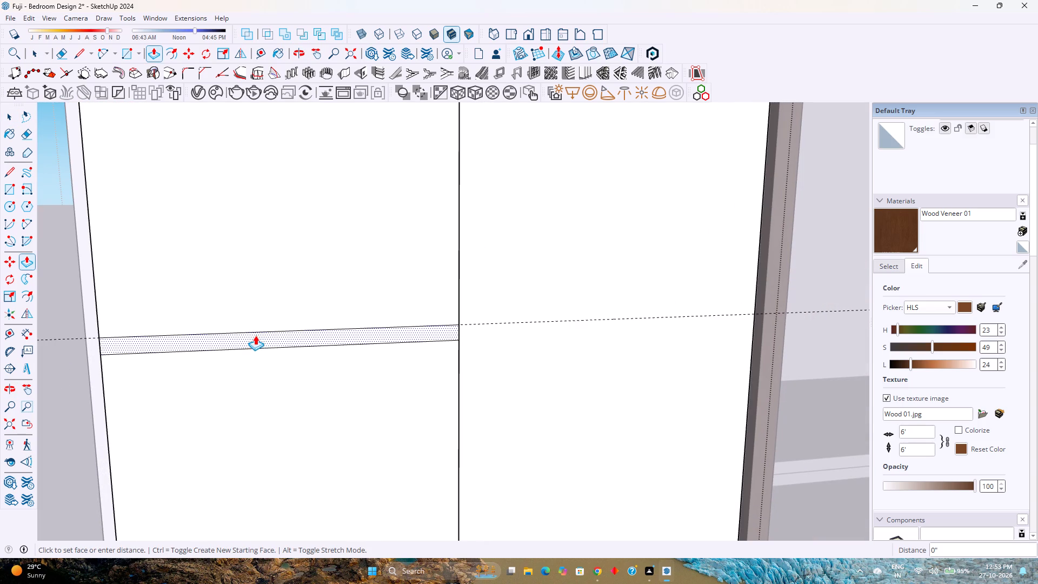
key("1")
key("Return")
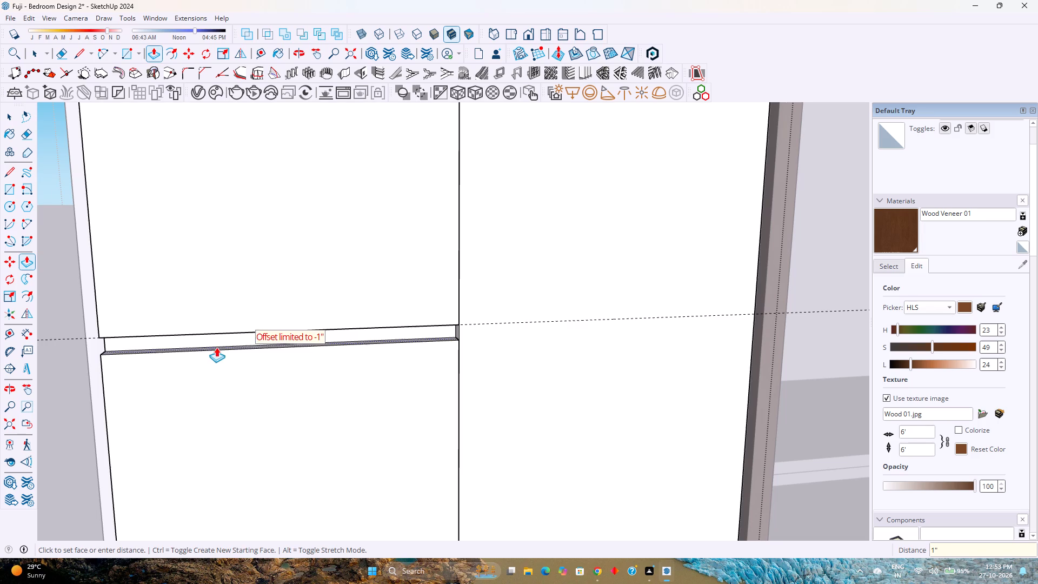
Delete the leftover back face behind the recessed strip, opening a gap through the solid shutter.
middle_click_drag(216, 347, 475, 334)
middle_click(476, 333)
key("space")
scroll(136, 387, "up", 3)
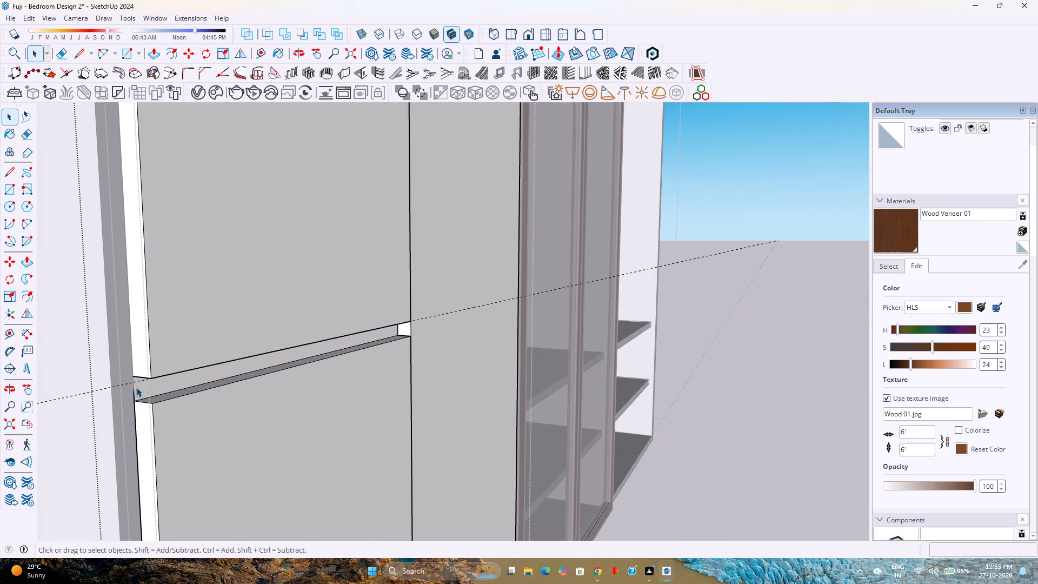
scroll(204, 379, "up", 1)
middle_click_drag(204, 379, 139, 364)
left_click(138, 376)
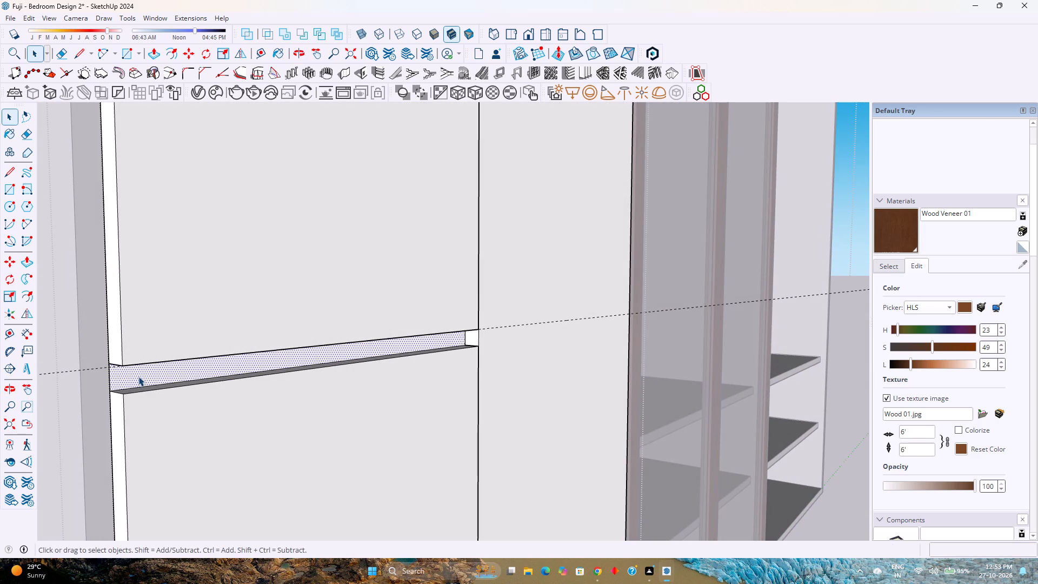
key("Delete")
Examine the horizontal gap between the upper and lower parts of the solid shutter against the whole wardrobe front.
middle_click_drag(138, 376, 84, 368)
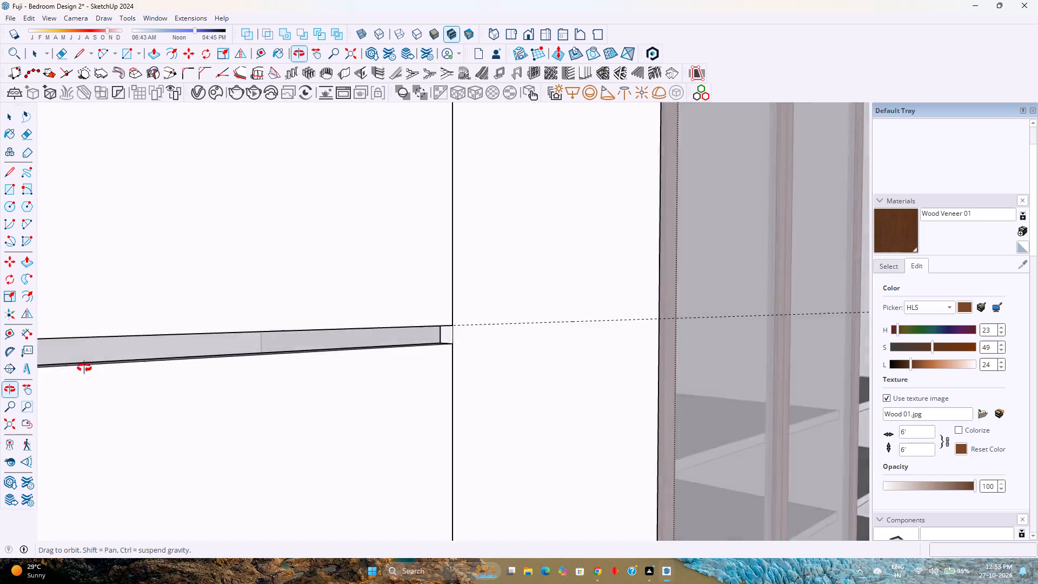
middle_click_drag(84, 368, 16, 370)
scroll(154, 366, "down", 7)
middle_click_drag(165, 368, 330, 321, "shift")
middle_click(333, 321, "shift")
scroll(342, 319, "down", 4)
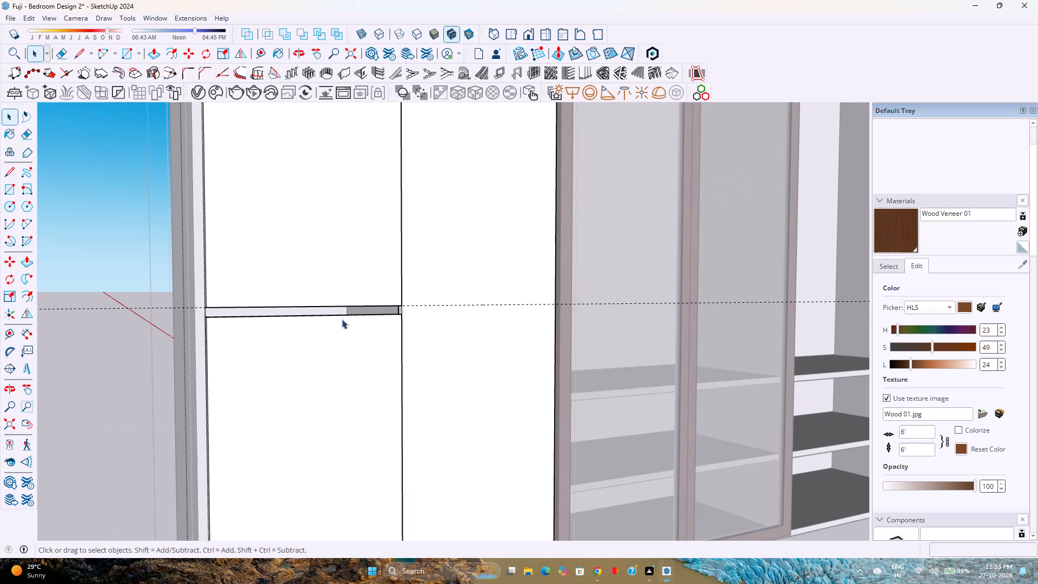
middle_click_drag(366, 322, 231, 347)
middle_click_drag(224, 349, 211, 351)
scroll(210, 351, "down", 4)
middle_click_drag(323, 342, 271, 354, "shift")
scroll(270, 354, "down", 5)
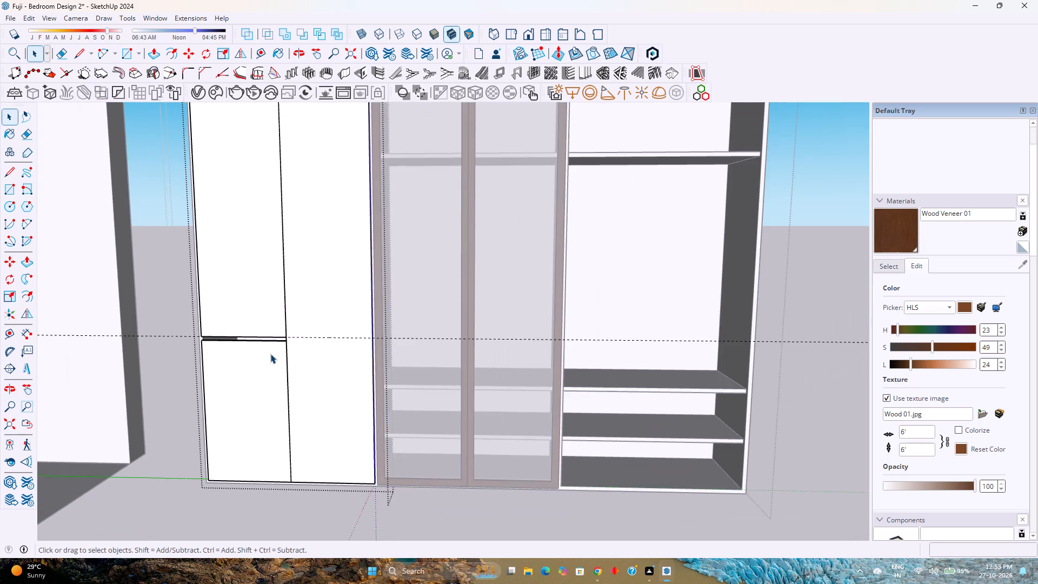
middle_click_drag(290, 358, 215, 400)
Leave the solid shutter group and delete all guide lines in the model.
key("Escape")
scroll(271, 381, "down", 3)
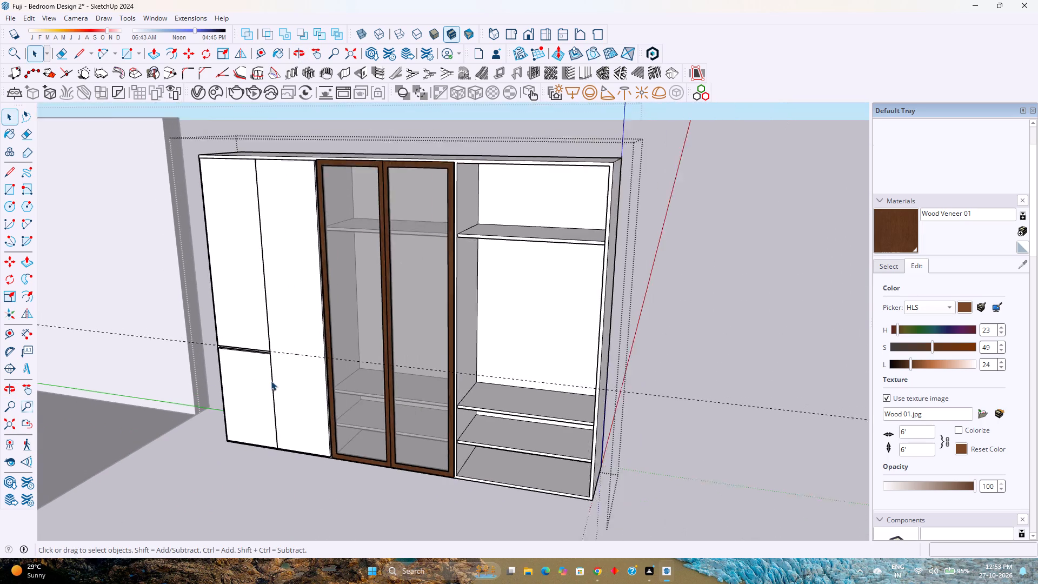
scroll(271, 381, "down", 1)
middle_click_drag(302, 357, 315, 383, "shift")
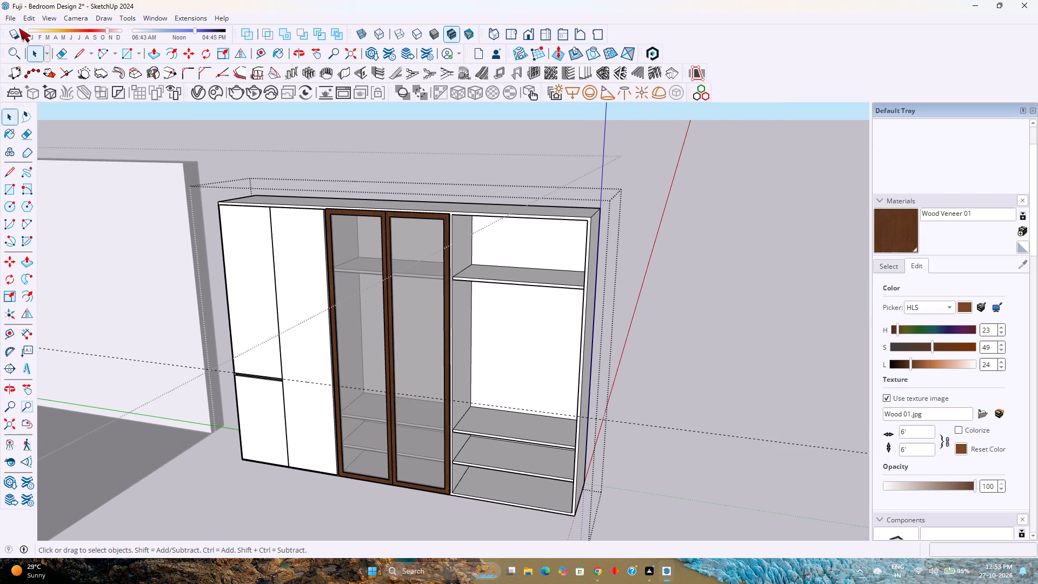
left_click(25, 21)
left_click(71, 130)
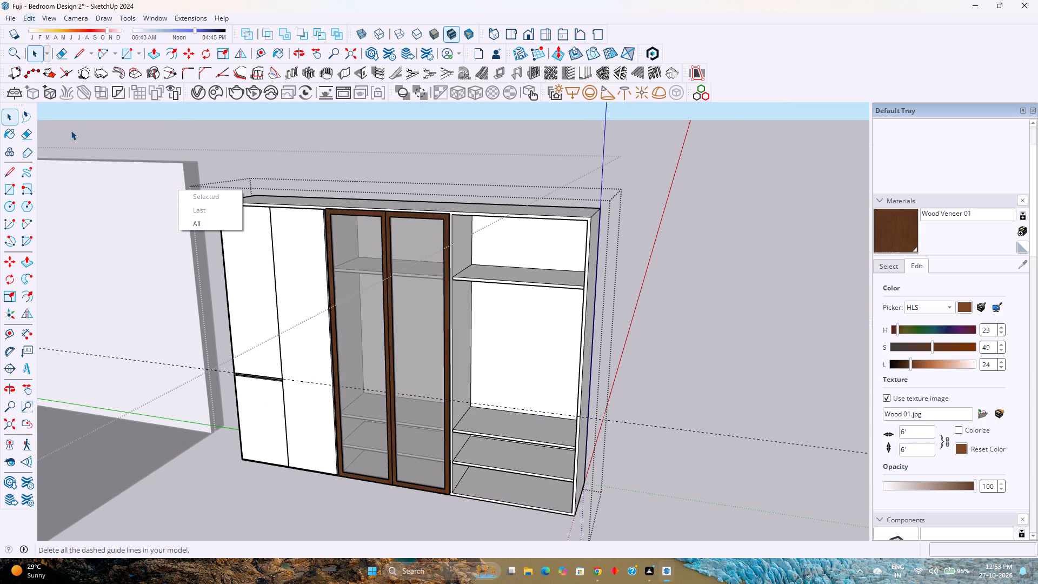
Inside the solid shutter group, raise the top face of the shutter beside the glass doors 1/4", referencing the veneer frame's top corner.
left_click(288, 211)
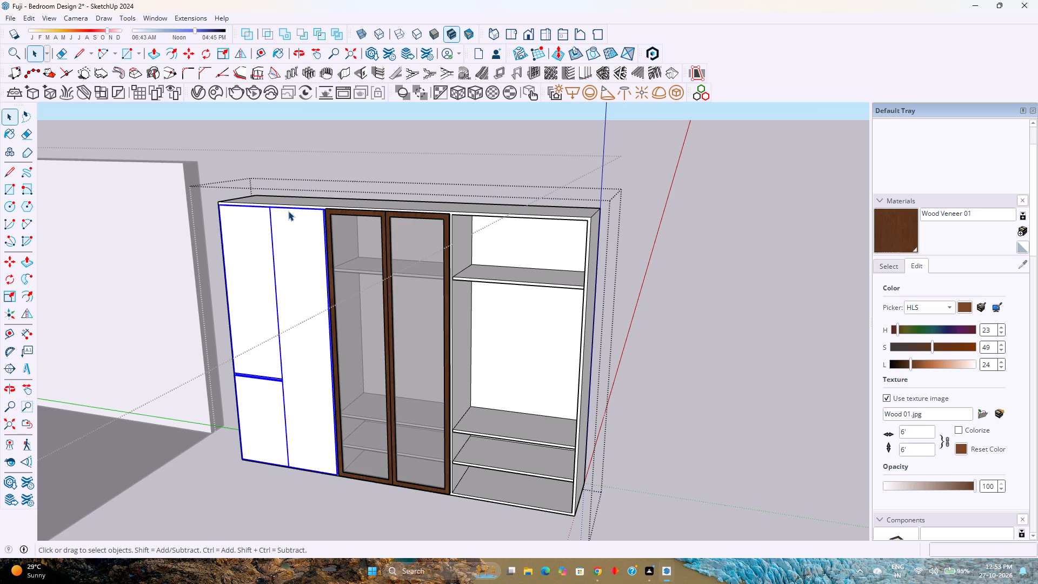
key("Escape")
left_click(301, 203)
middle_click_drag(301, 202, 341, 244)
middle_click(341, 244)
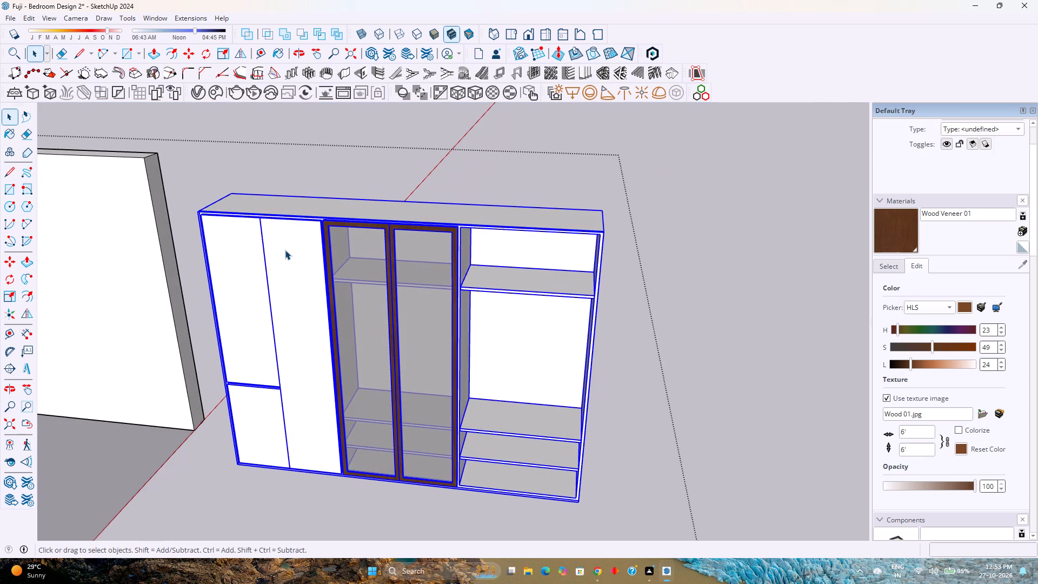
double_click(285, 250)
scroll(289, 234, "up", 11)
scroll(315, 213, "up", 1, "shift")
middle_click_drag(315, 213, 316, 215, "shift")
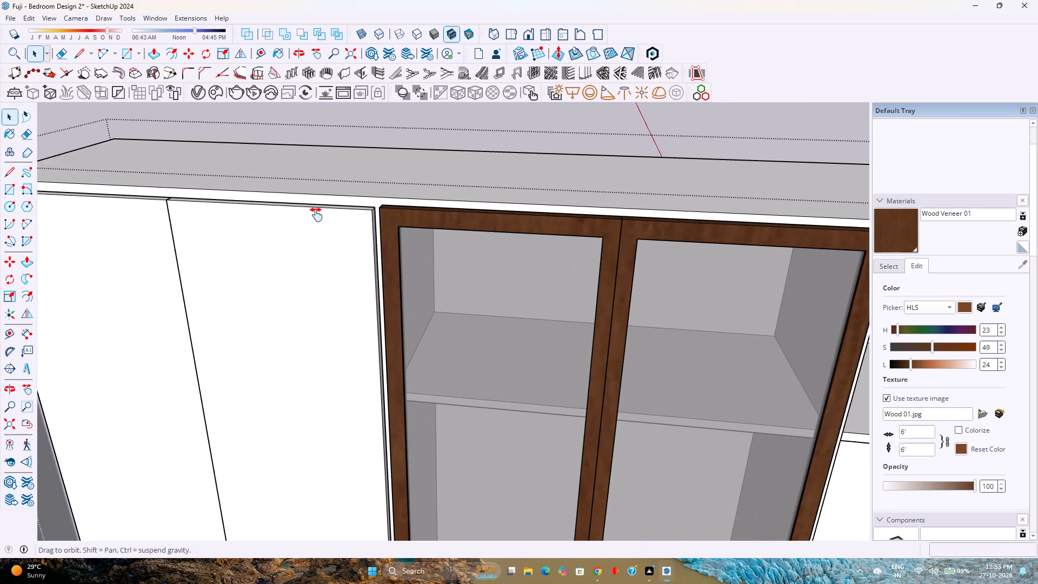
middle_click_drag(316, 215, 360, 282, "shift")
scroll(360, 275, "up", 6)
double_click(356, 277)
scroll(356, 277, "up", 3)
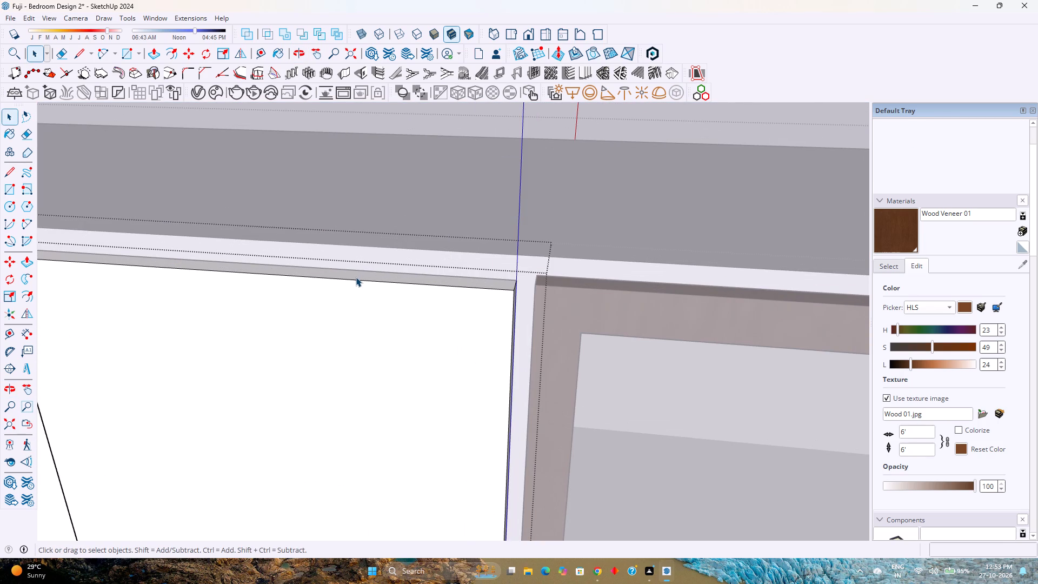
key("o")
key("p")
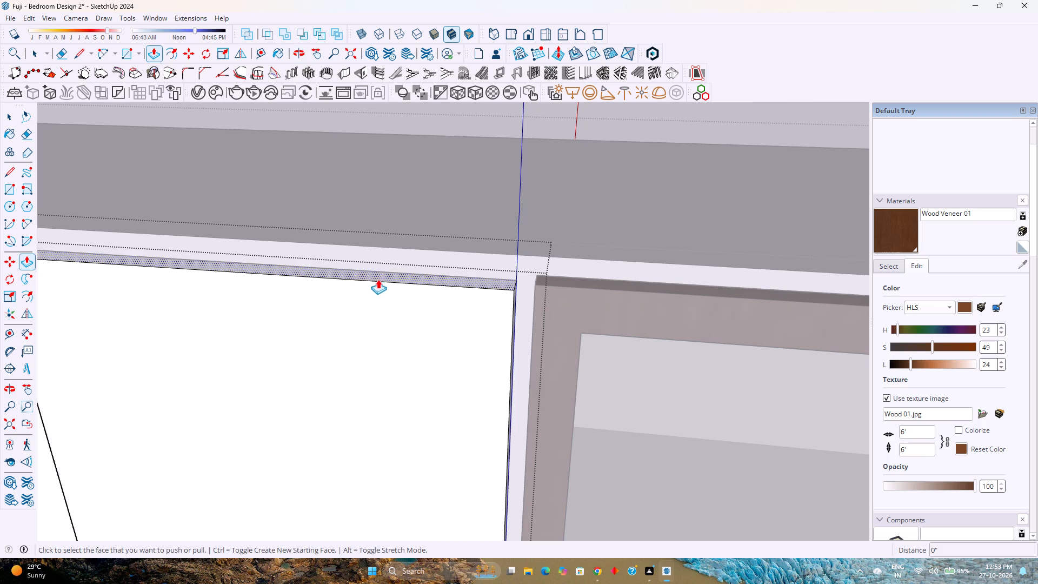
left_click(379, 277)
left_click(537, 282)
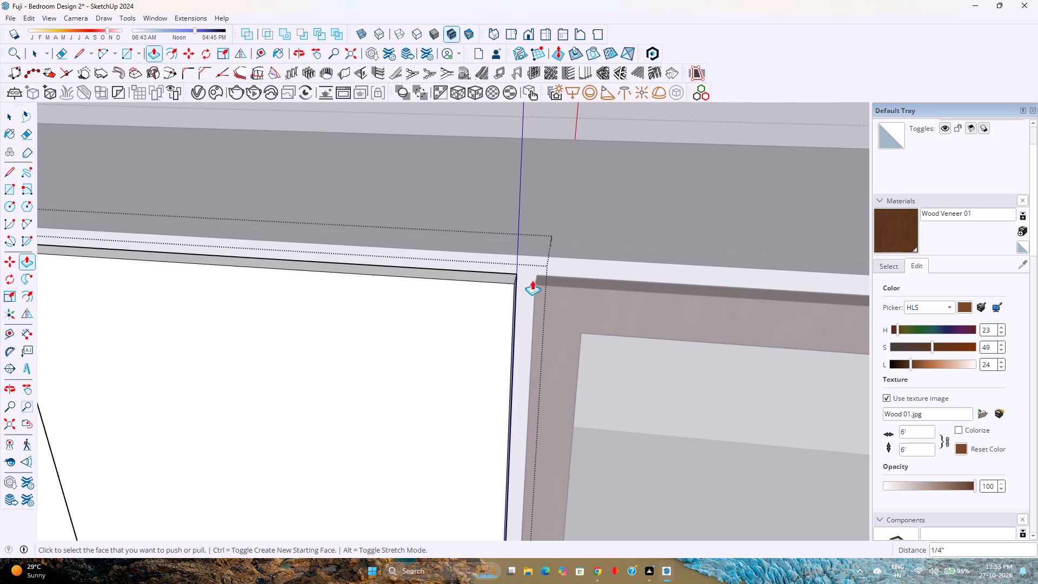
Raise the top face of the solid shutter farther from the glass doors by the same 1/4".
scroll(375, 300, "down", 2)
middle_click_drag(368, 300, 629, 322, "shift")
middle_click(637, 323, "shift")
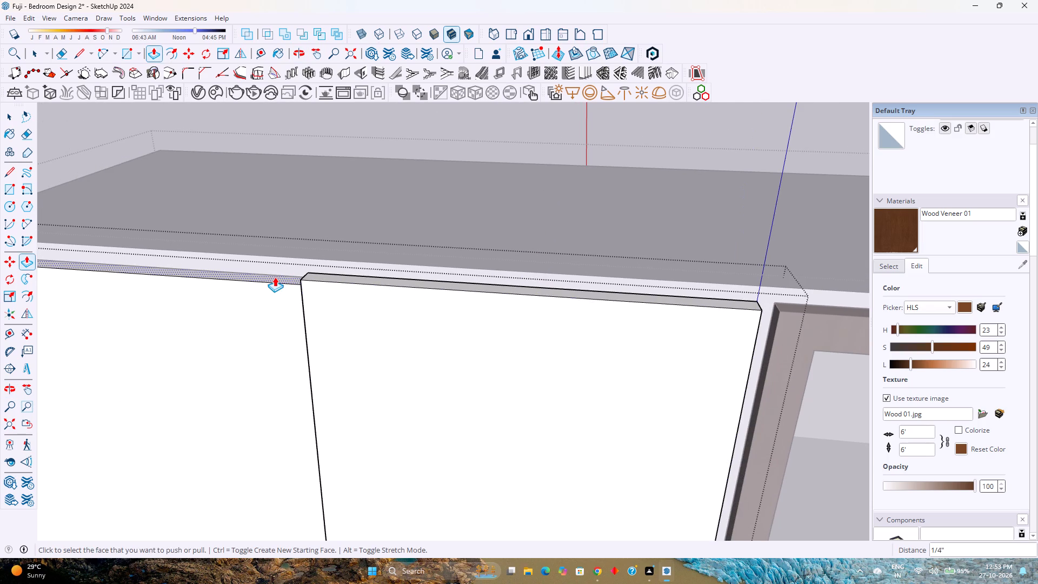
double_click(275, 277)
Extend the solid shutter pair's two outer side faces by the same 1/4", beside the glass doors and at the wardrobe's end.
middle_click_drag(361, 306, 121, 270)
middle_click(121, 270)
scroll(121, 270, "down", 1)
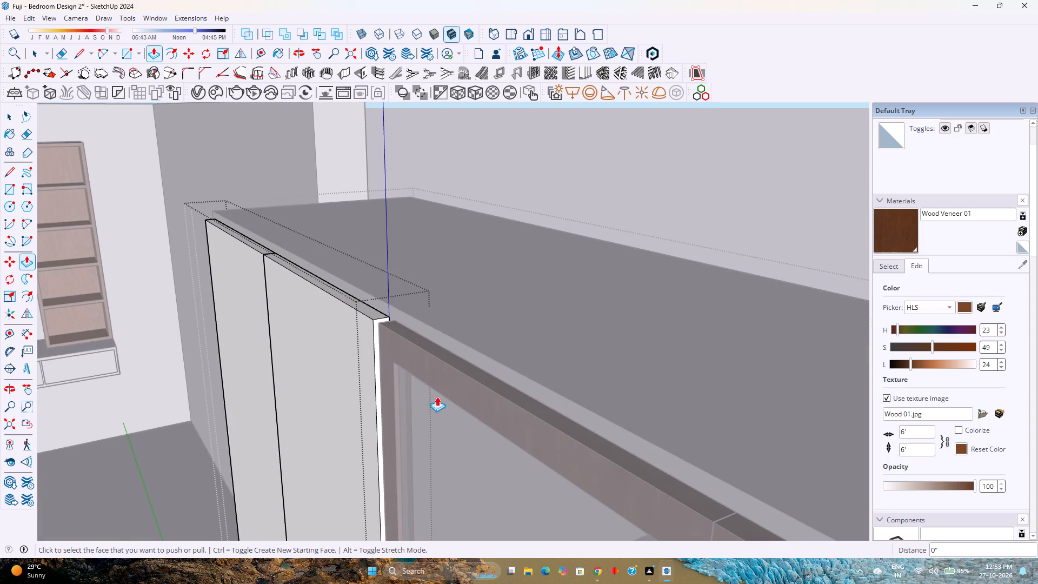
scroll(372, 342, "up", 3)
double_click(378, 335)
middle_click_drag(300, 340, 498, 343)
middle_click(499, 343)
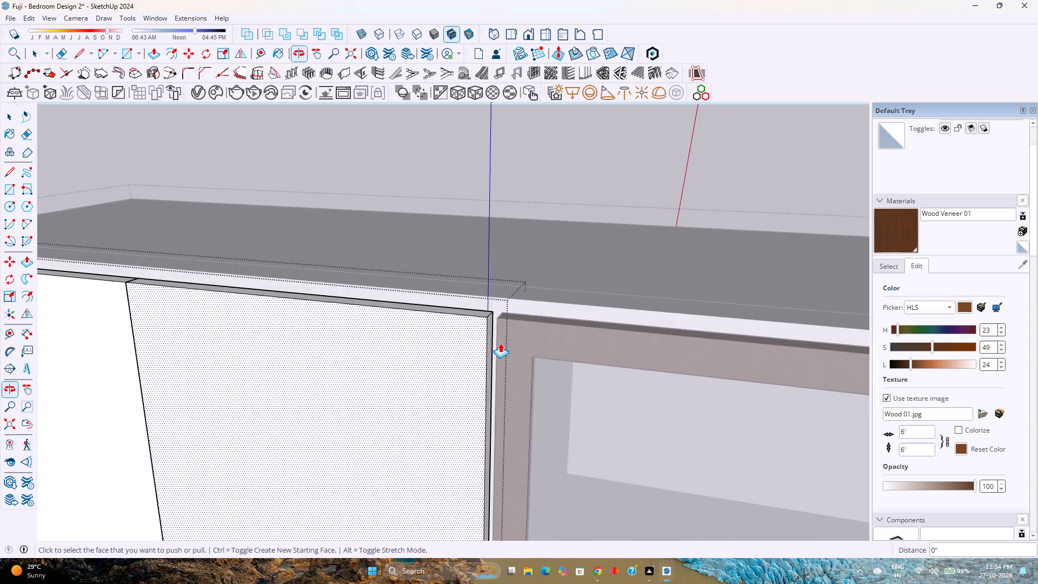
scroll(500, 343, "down", 8)
middle_click_drag(199, 341, 356, 347)
middle_click_drag(373, 346, 455, 338)
middle_click(455, 338)
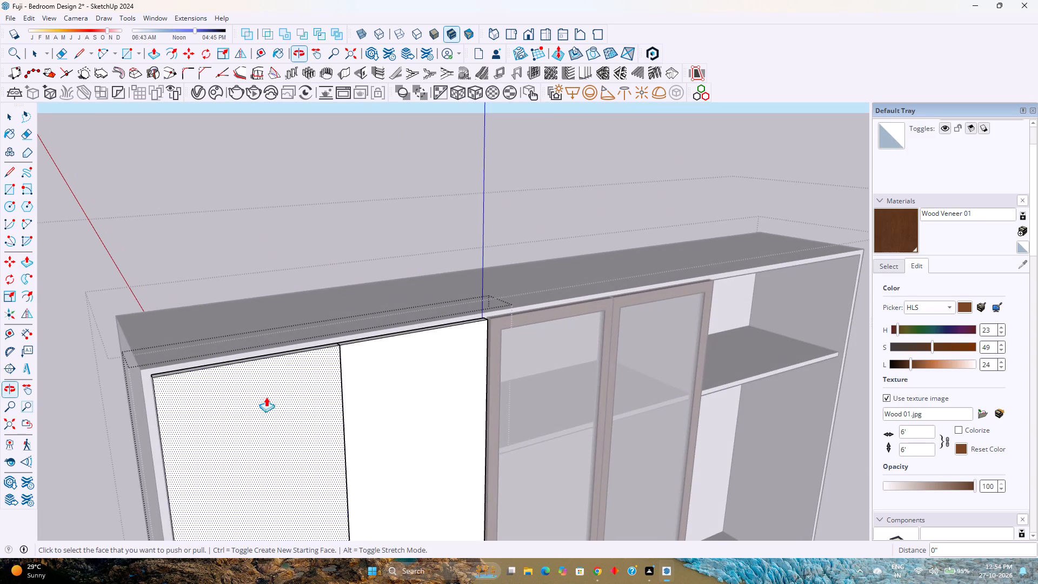
scroll(102, 389, "up", 9)
double_click(205, 375)
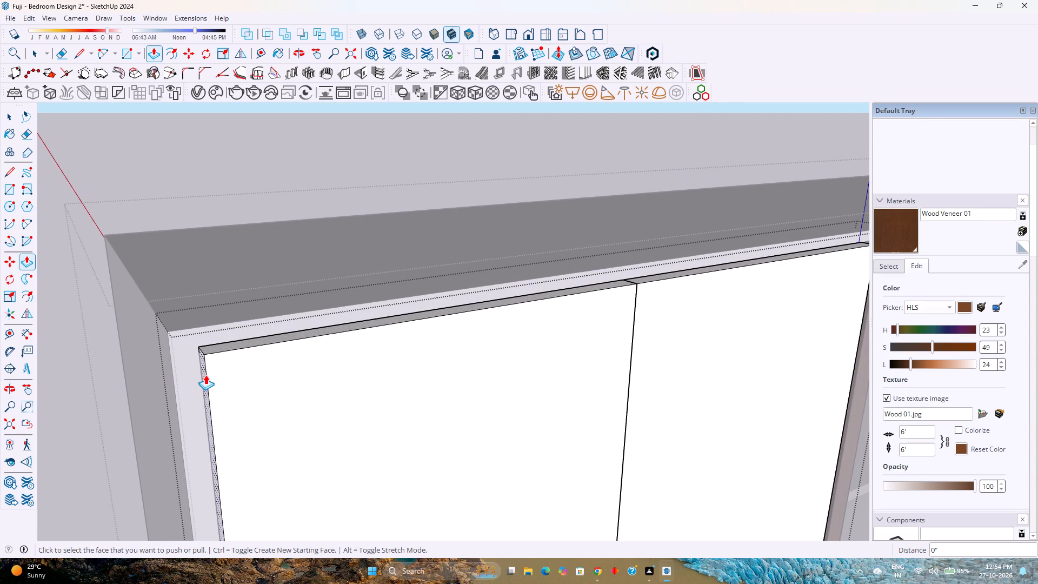
Extend the bottom faces of both floor-reaching solid shutters by the same 1/4", and leave the shutter and wardrobe groups.
scroll(205, 375, "down", 4)
middle_click_drag(350, 388, 282, 401)
scroll(279, 400, "down", 7)
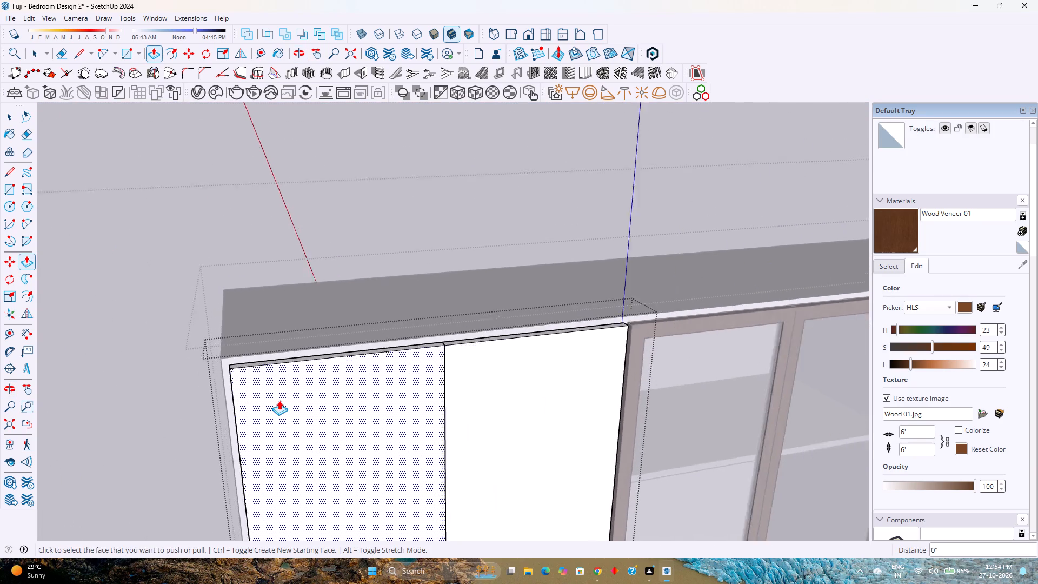
scroll(279, 400, "down", 4)
middle_click_drag(529, 370, 356, 315, "shift")
scroll(347, 306, "down", 9)
middle_click_drag(344, 385, 270, 309)
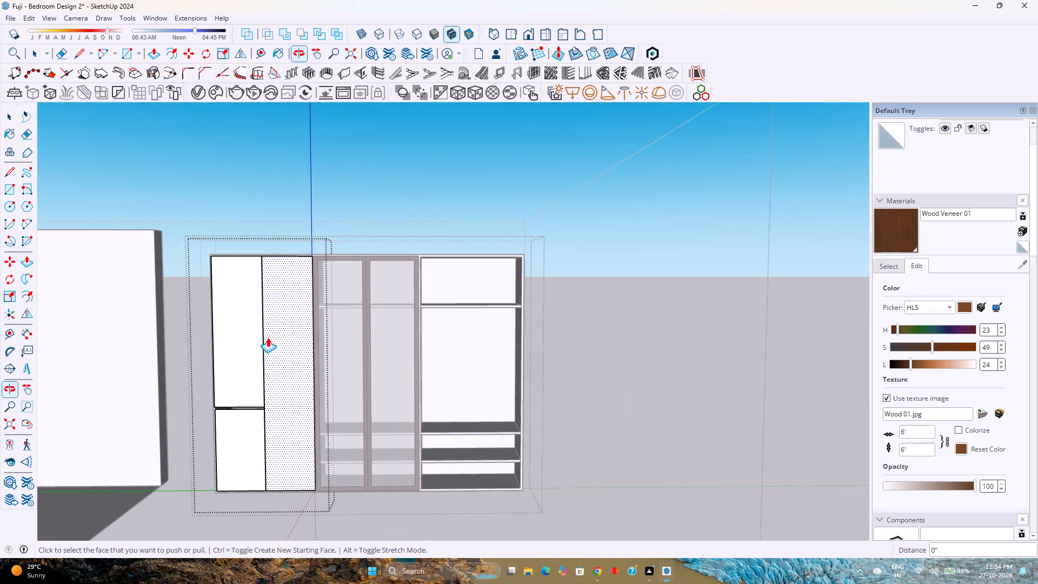
middle_click_drag(268, 422, 249, 319)
middle_click_drag(302, 511, 299, 408, "shift")
scroll(291, 441, "up", 9)
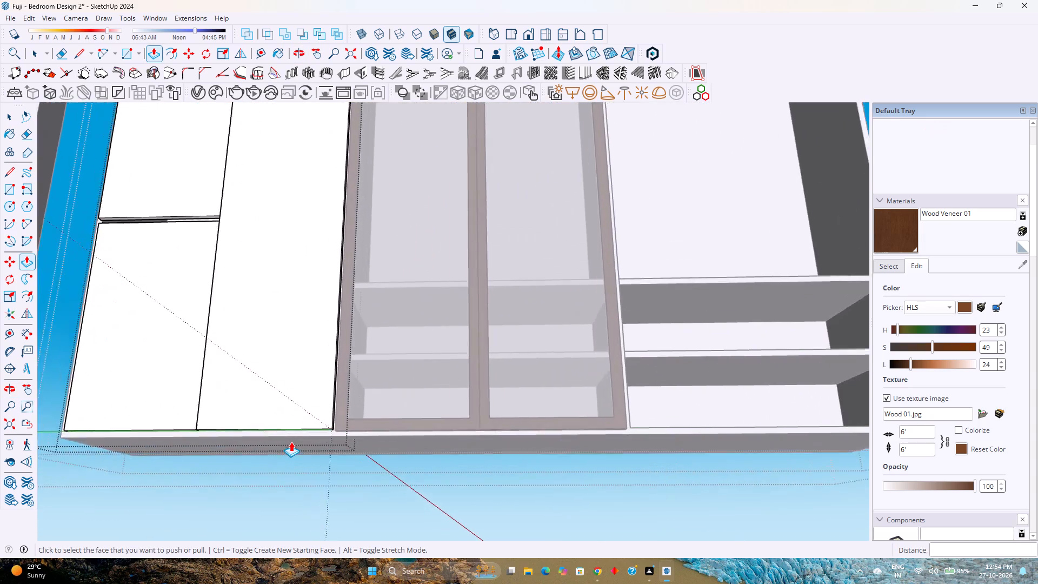
scroll(291, 442, "up", 5)
middle_click_drag(292, 434, 317, 393)
scroll(334, 429, "up", 5)
double_click(355, 415)
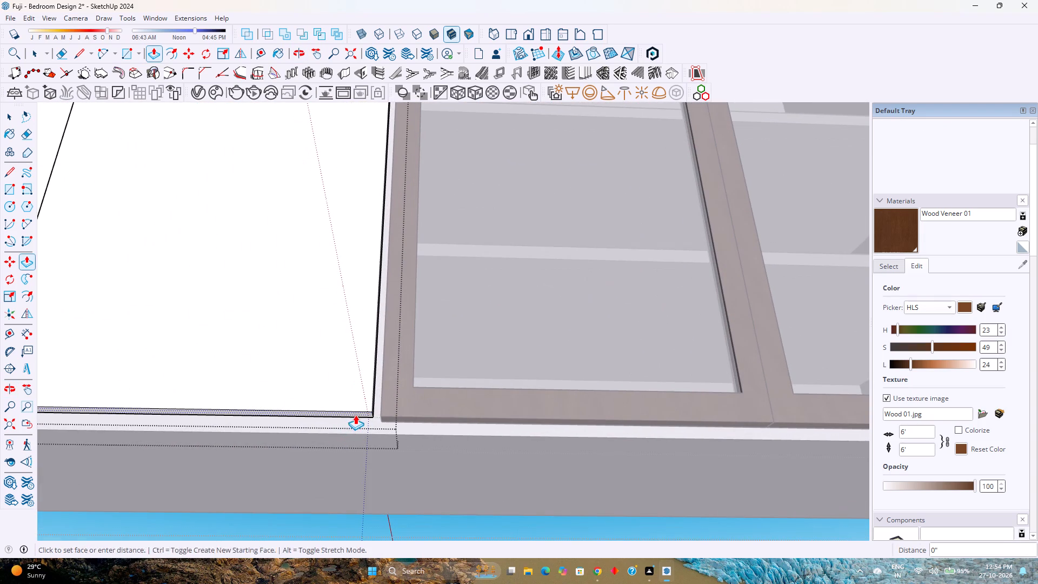
middle_click_drag(345, 409, 661, 379, "shift")
middle_click(663, 379, "shift")
double_click(291, 379)
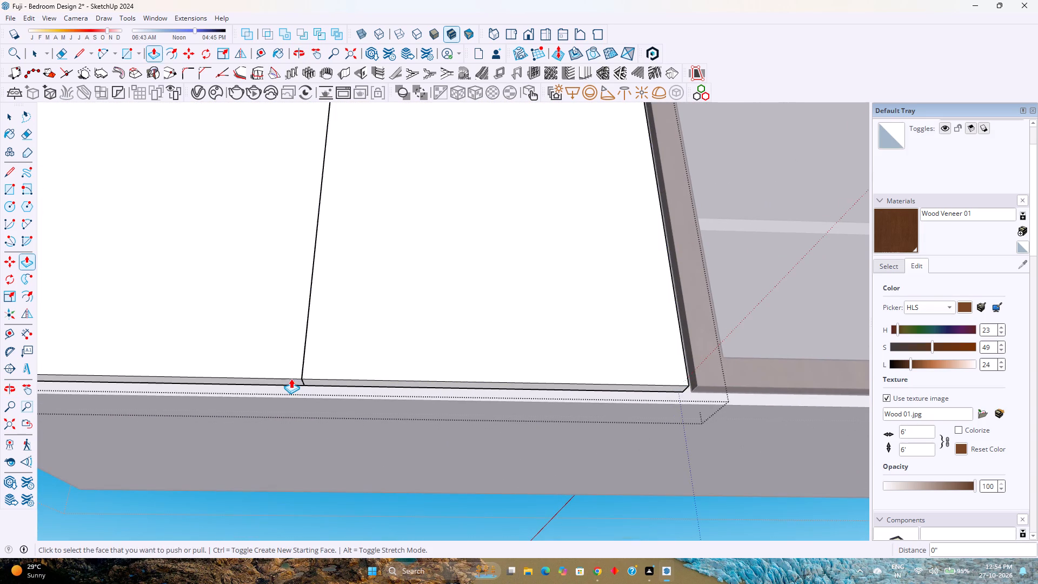
key("space")
key("Escape")
scroll(291, 379, "down", 9)
middle_click_drag(291, 379, 256, 456)
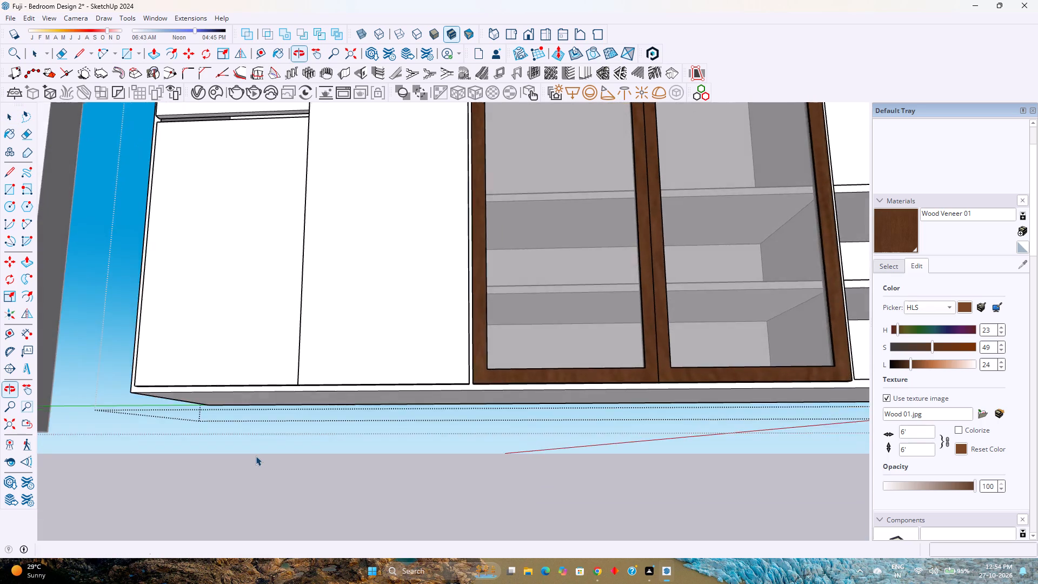
middle_click_drag(256, 456, 257, 453)
scroll(256, 456, "down", 8)
key("Escape")
middle_click_drag(332, 386, 330, 463)
scroll(323, 433, "down", 4)
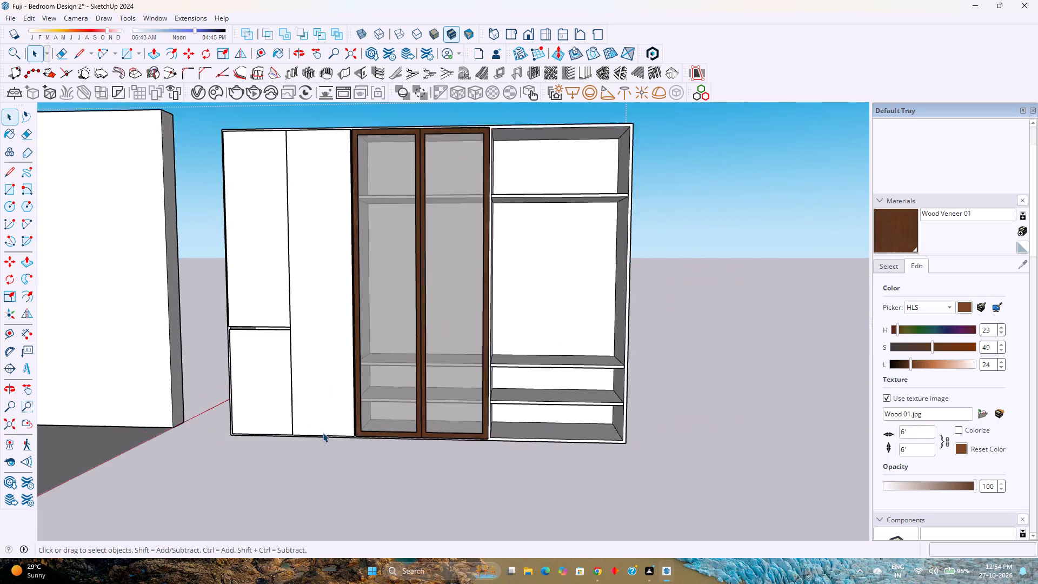
Move the whole wardrobe by its back top corner 16' along the green axis, against the room's corner wall.
left_click(339, 375)
middle_click_drag(339, 375, 268, 517, "shift")
scroll(270, 472, "down", 2)
middle_click_drag(270, 472, 292, 510)
middle_click(292, 510)
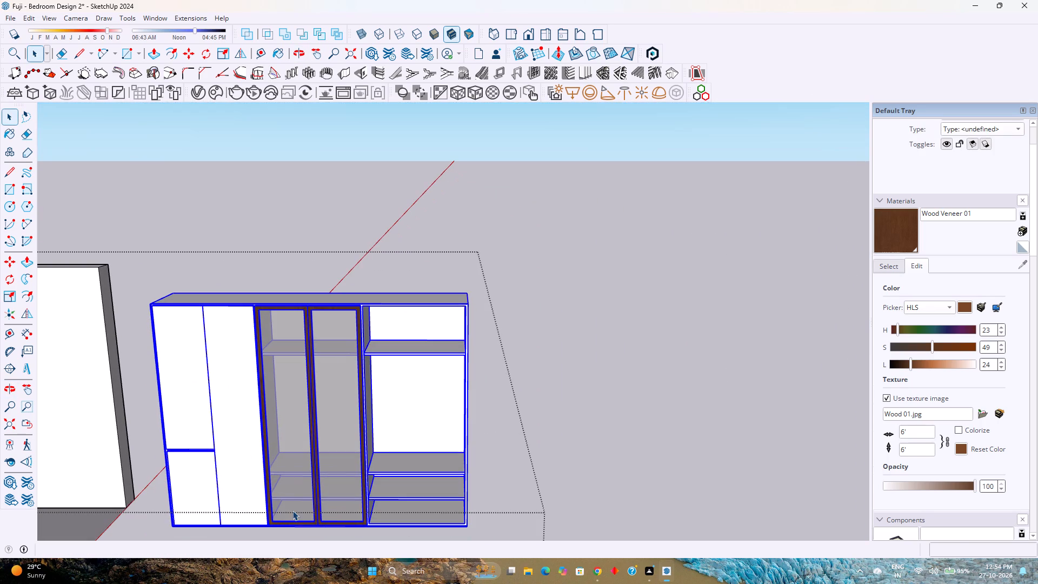
key("m")
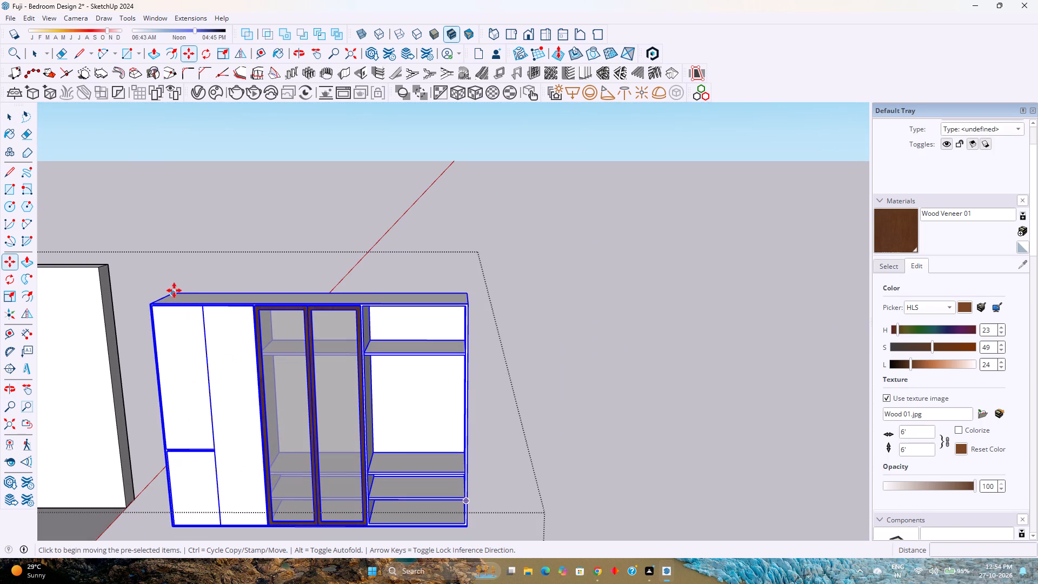
left_click(174, 290)
middle_click_drag(184, 295, 469, 373)
middle_click(469, 373, "shift")
scroll(223, 382, "down", 5)
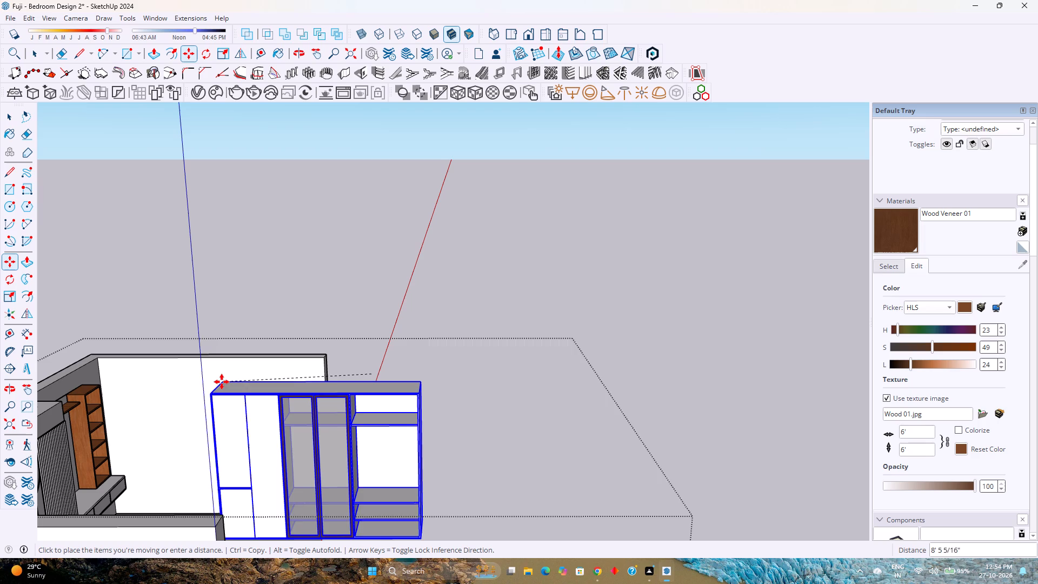
key("Left")
left_click(96, 356)
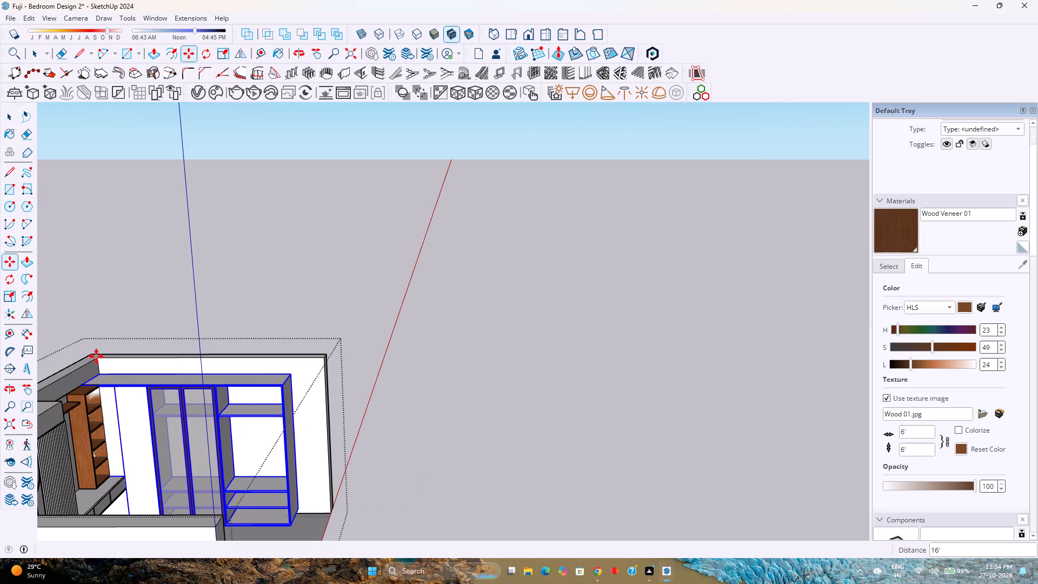
key("space")
key("Escape")
Inside the dressing unit group, move the open veneer shelf tower 1" away from the wardrobe, toward the mirror.
middle_click_drag(162, 426, 56, 384)
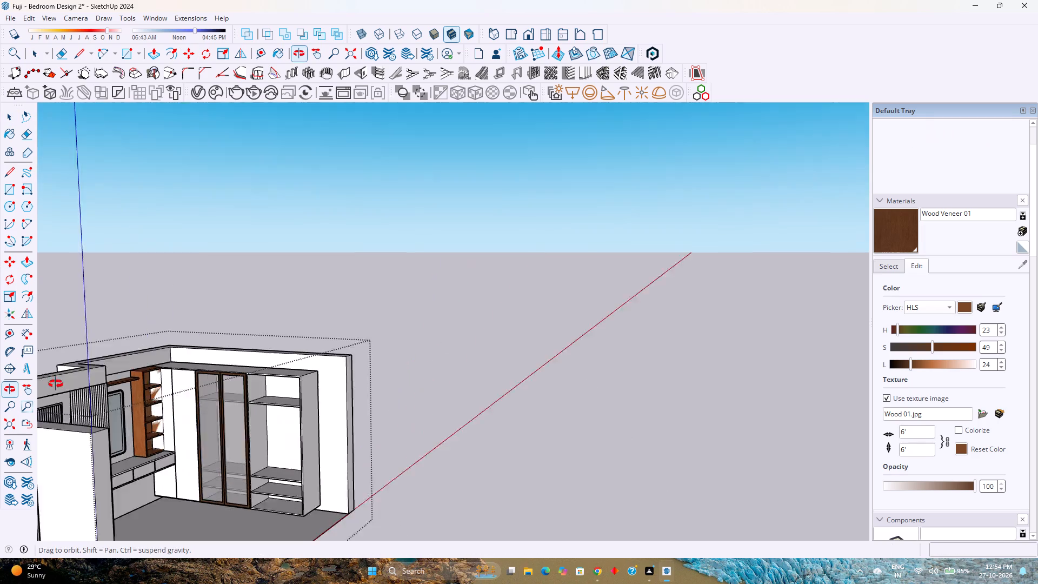
middle_click_drag(56, 384, 30, 371)
scroll(207, 398, "up", 14)
middle_click_drag(186, 375, 191, 377)
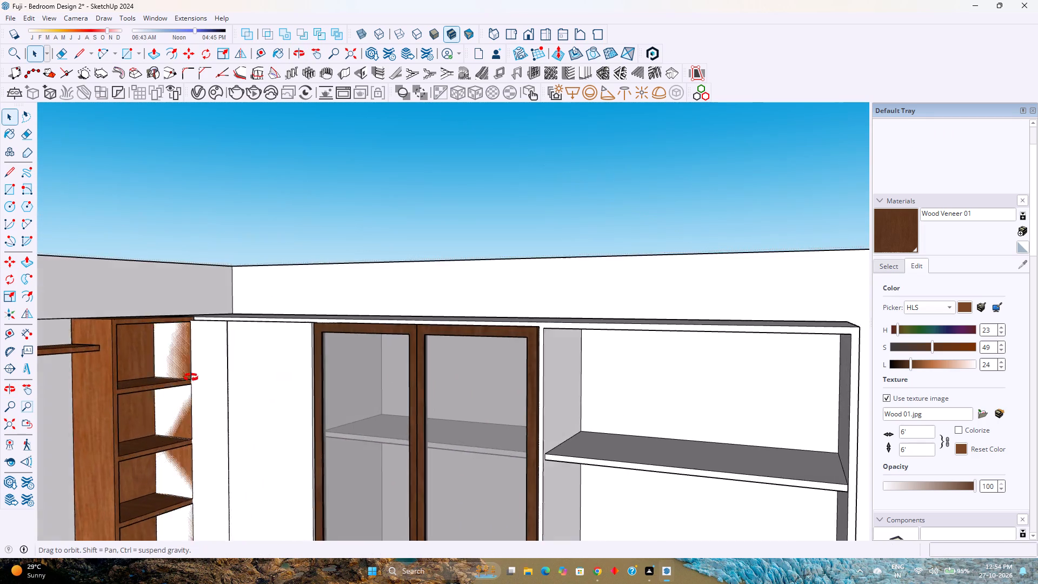
middle_click_drag(191, 377, 108, 478)
scroll(172, 376, "down", 4)
middle_click_drag(167, 378, 290, 326, "shift")
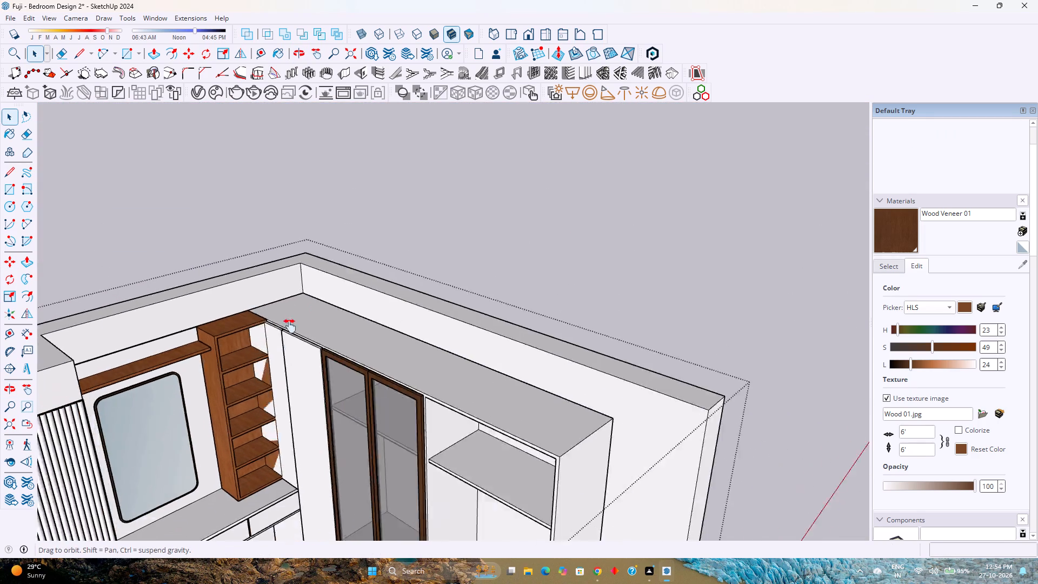
middle_click_drag(290, 326, 329, 314, "shift")
middle_click(329, 313, "shift")
middle_click_drag(330, 351, 218, 368)
left_click(312, 312)
left_click(312, 312)
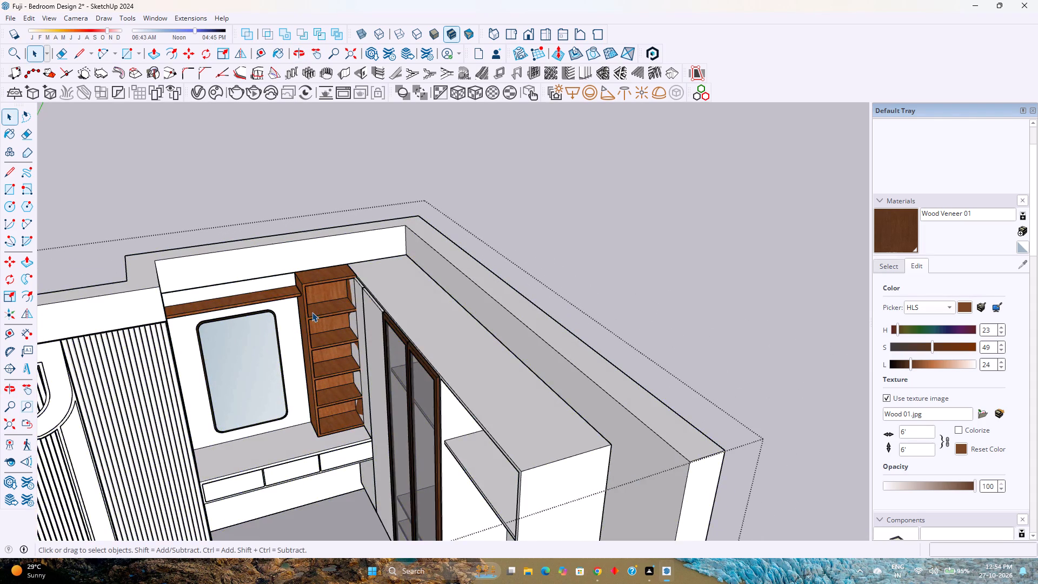
scroll(313, 313, "up", 3)
left_click(316, 315)
double_click(316, 315)
scroll(316, 315, "up", 3)
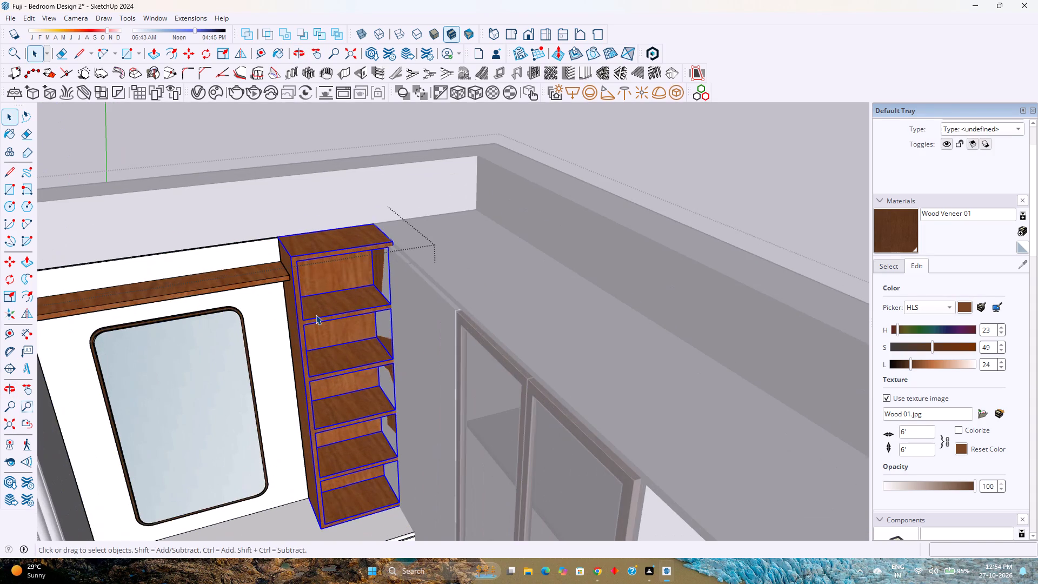
scroll(388, 322, "up", 1, "shift")
middle_click_drag(389, 322, 366, 370, "shift")
key("n")
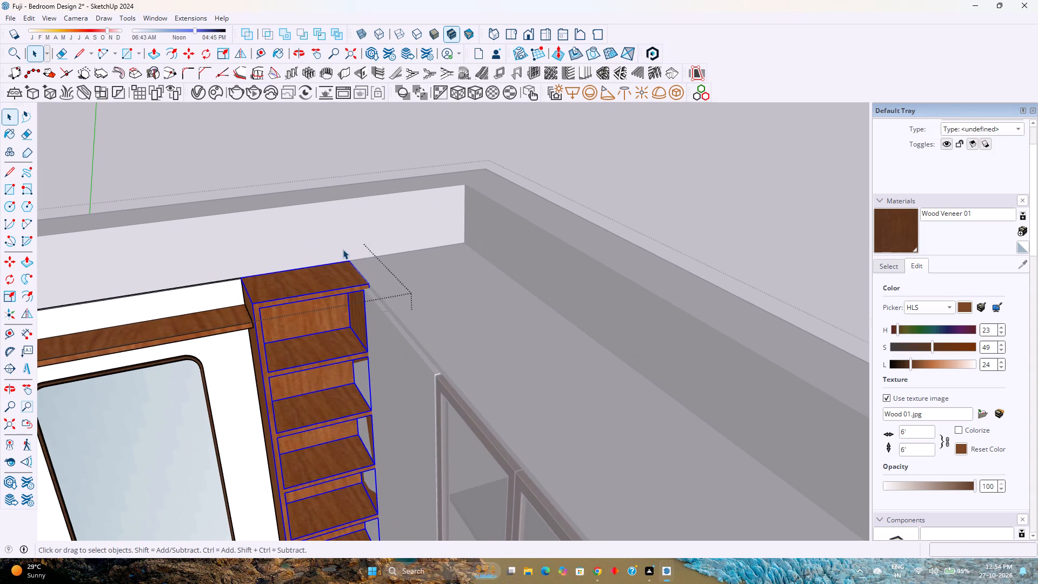
key("Escape")
left_click(345, 288)
double_click(345, 288)
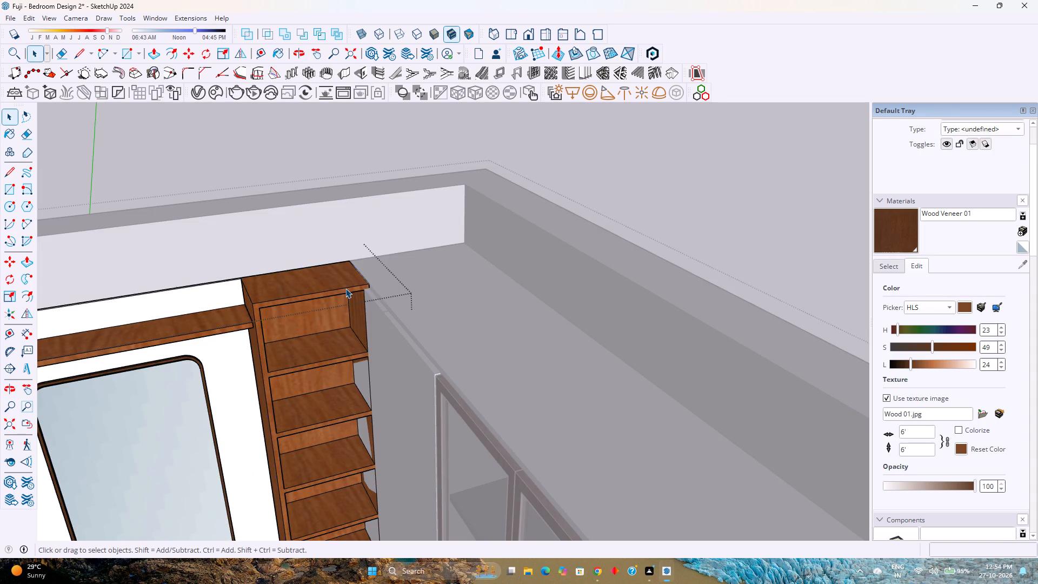
key("m")
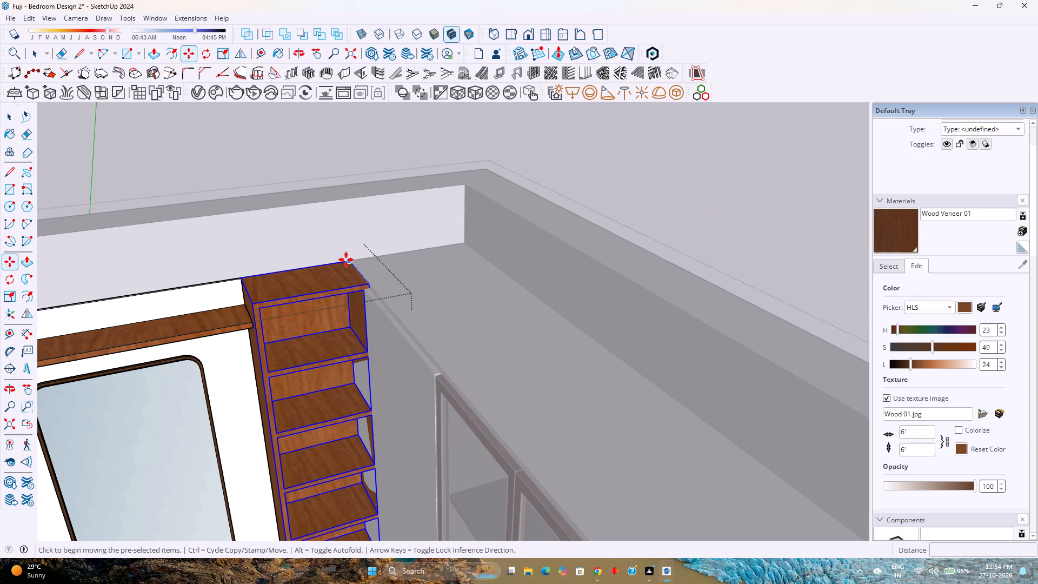
left_click(347, 260)
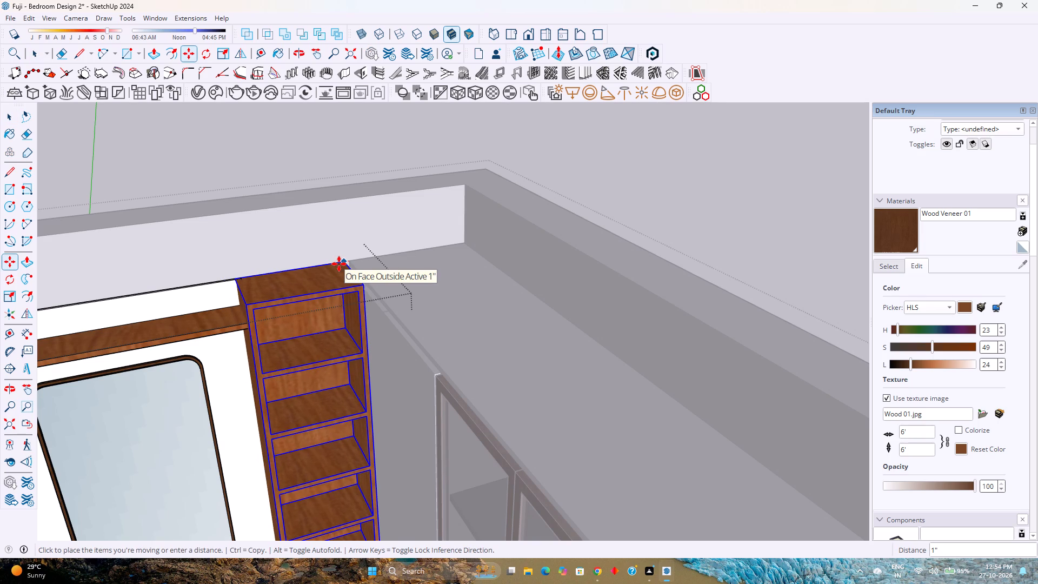
key("Left")
scroll(339, 264, "up", 3)
key("Right")
scroll(347, 268, "up", 4)
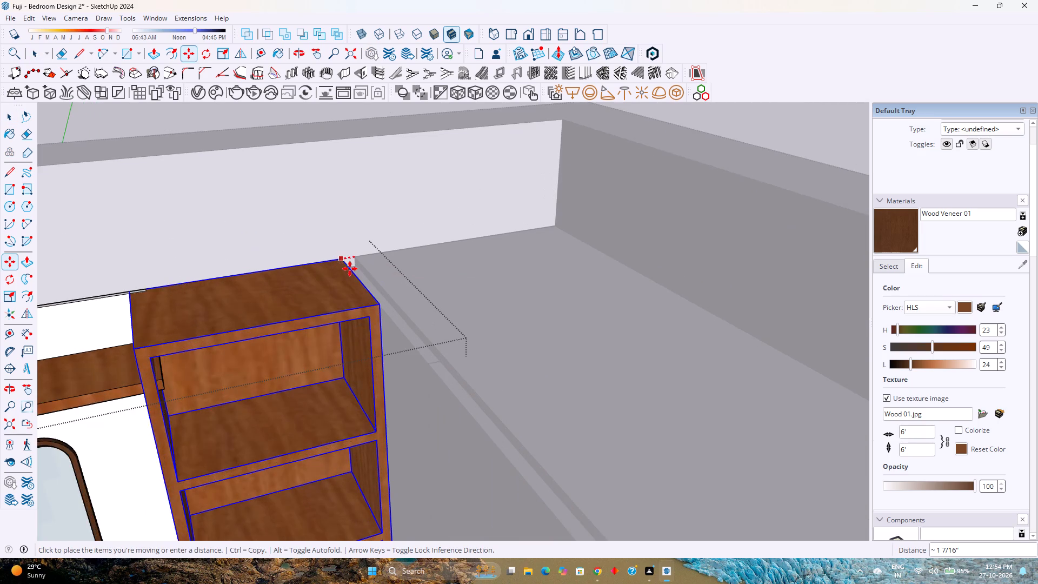
scroll(350, 269, "up", 9)
middle_click_drag(352, 269, 299, 308)
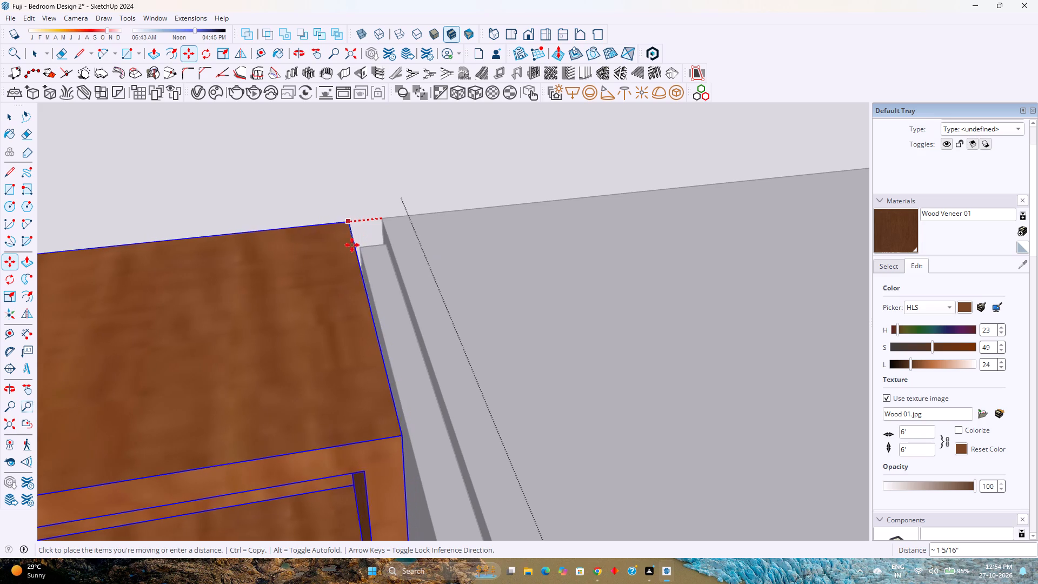
scroll(358, 244, "up", 14)
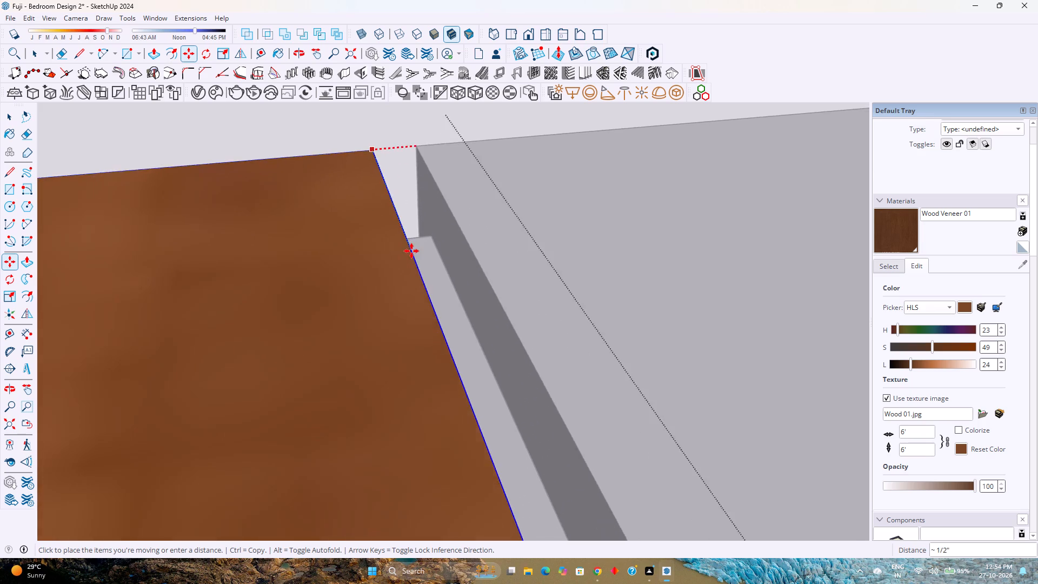
middle_click_drag(411, 251, 140, 309)
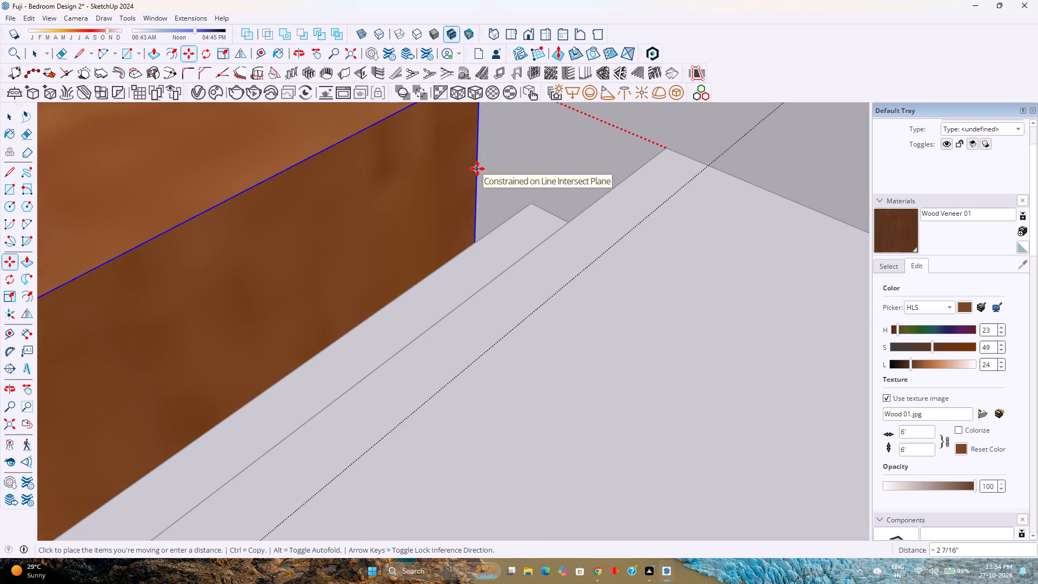
scroll(541, 177, "down", 2)
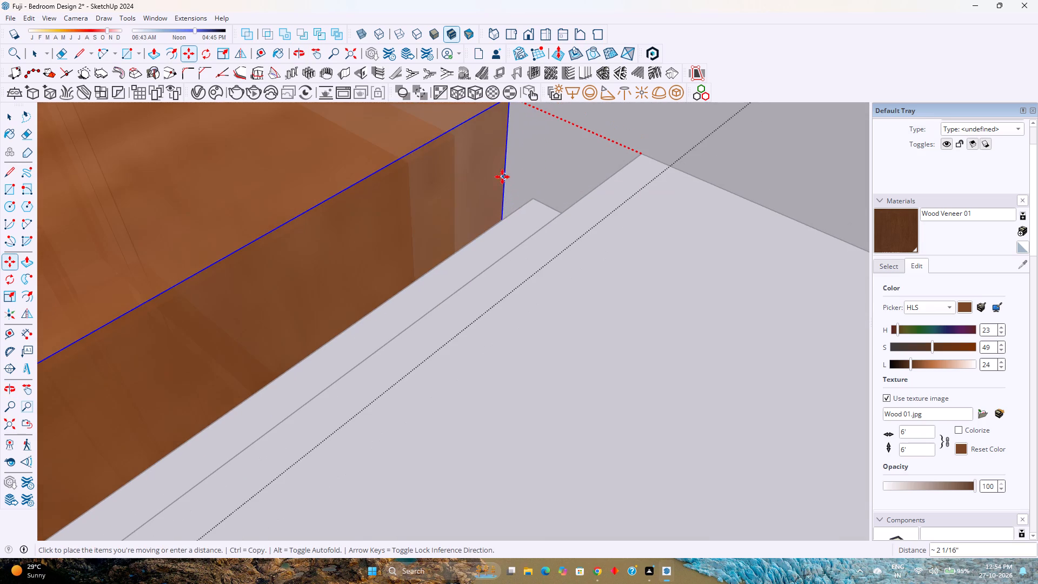
key("1")
key("Return")
scroll(456, 244, "down", 5)
middle_click_drag(388, 277, 547, 260)
middle_click_drag(549, 259, 557, 256)
scroll(565, 253, "down", 5)
key("space")
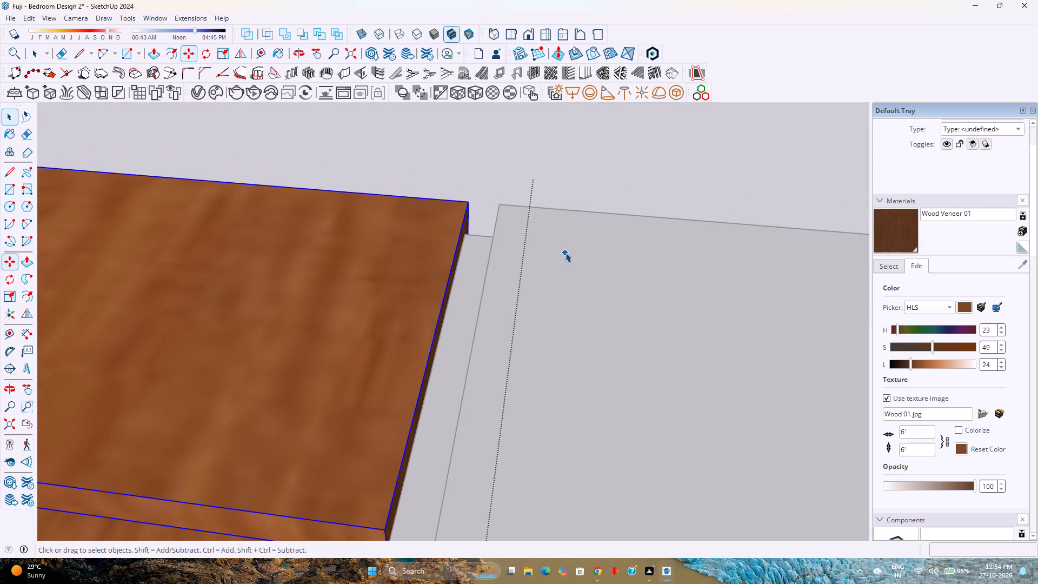
Push the end face of the veneer ledge above the mirror back to the shelf tower's outer side, and leave the dressing unit group.
scroll(463, 270, "down", 4)
middle_click_drag(397, 310, 543, 244)
scroll(555, 239, "down", 14)
scroll(428, 306, "down", 1)
scroll(399, 321, "up", 4)
left_click(396, 316)
scroll(411, 314, "up", 4)
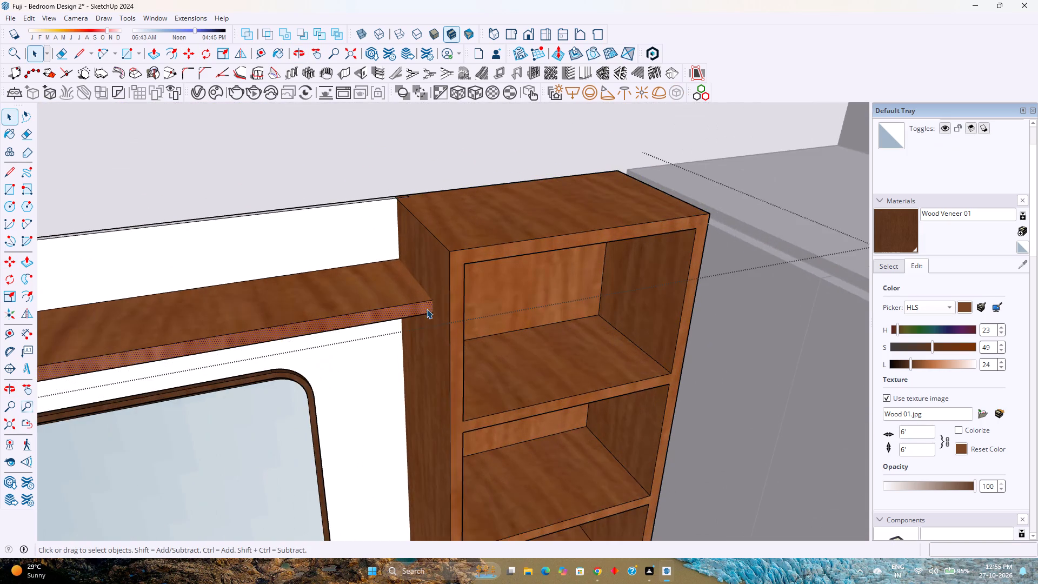
scroll(430, 307, "up", 2)
middle_click_drag(430, 307, 292, 274)
middle_click(292, 274)
scroll(434, 293, "up", 4)
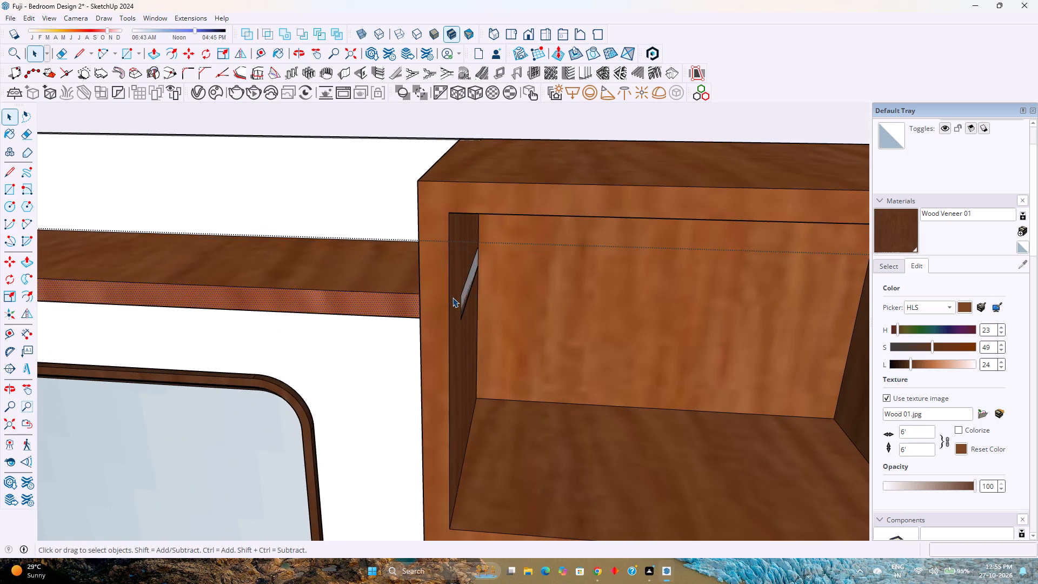
key("p")
key("Escape")
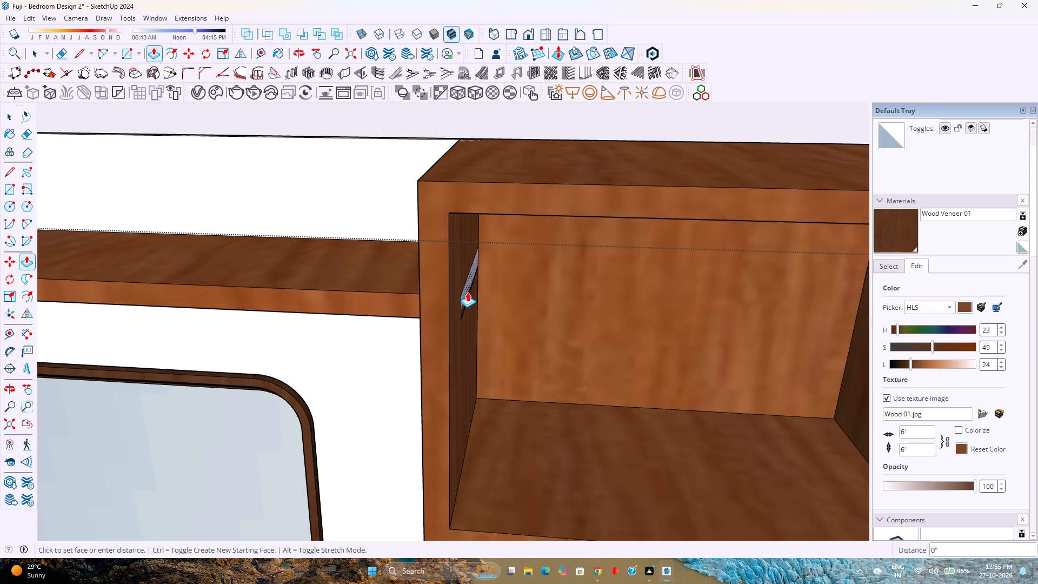
left_click(467, 292)
left_click(423, 327)
key("space")
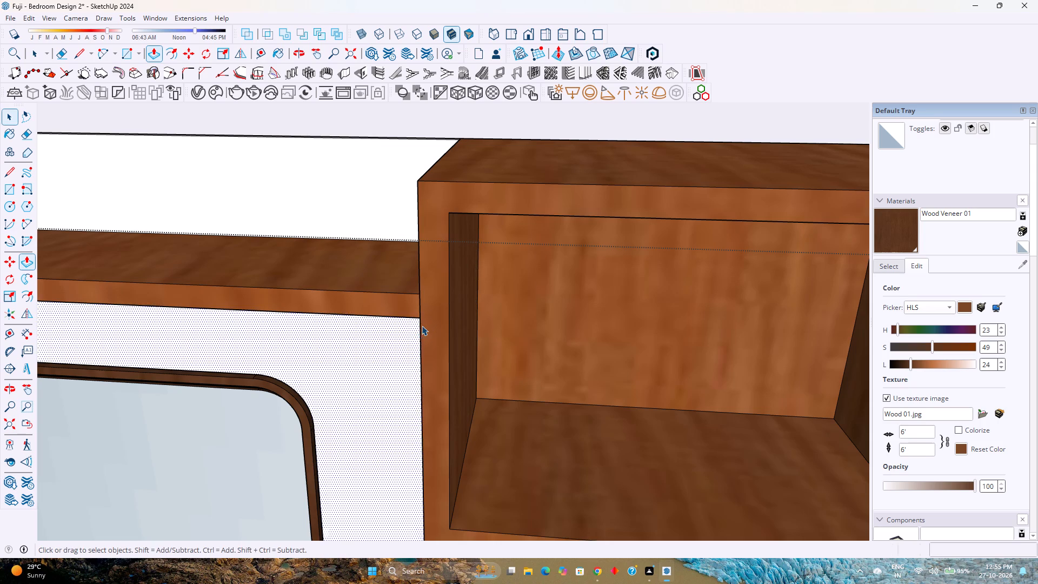
key("Escape")
Examine how the wardrobe, shelf tower and dressing unit fit together in the room corner.
scroll(422, 326, "down", 10)
middle_click_drag(420, 324, 560, 248)
middle_click(571, 242)
scroll(575, 241, "down", 4)
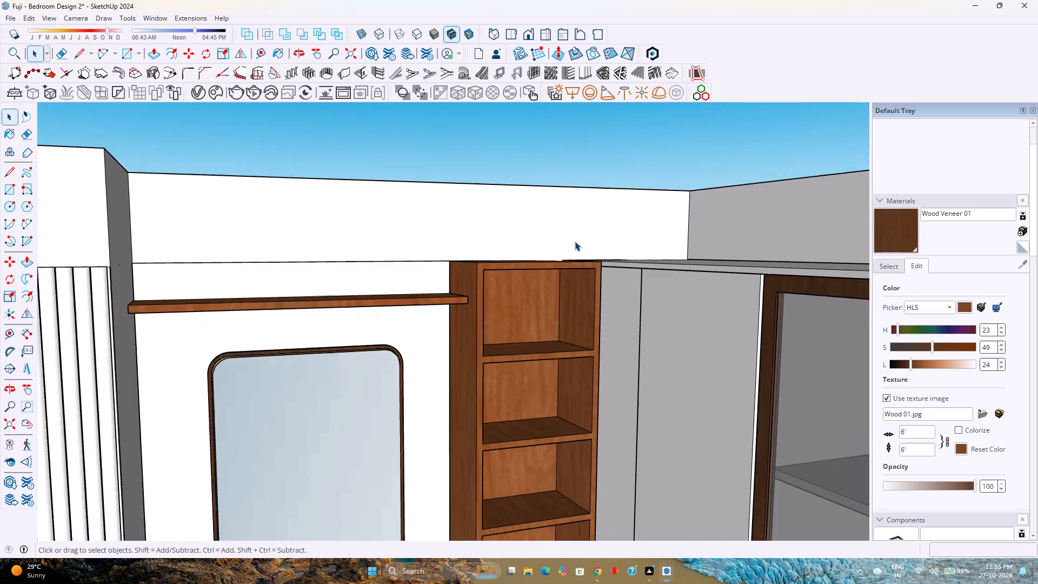
scroll(575, 241, "down", 10)
middle_click_drag(534, 286, 484, 228, "shift")
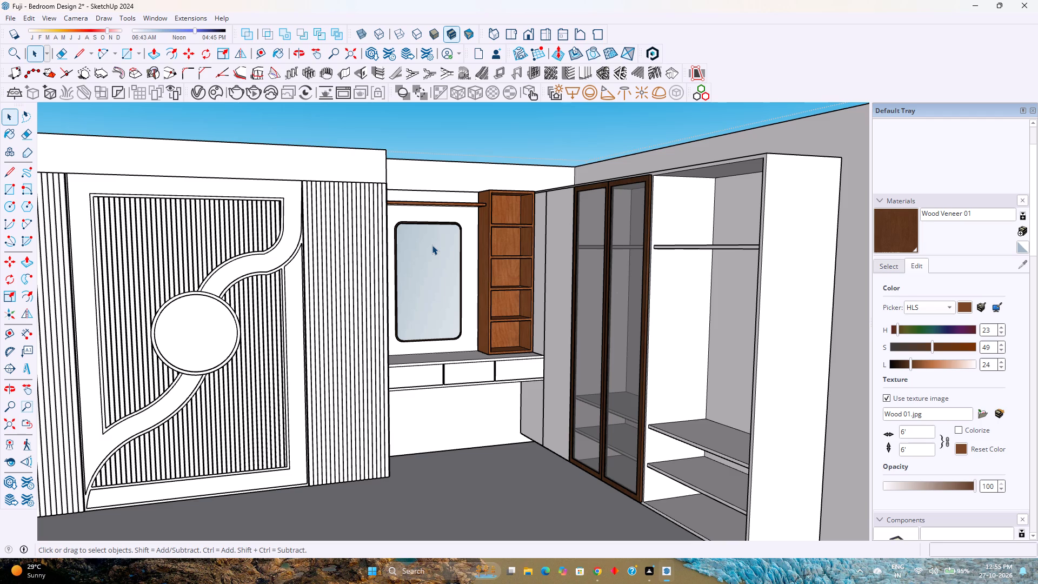
scroll(425, 243, "down", 1)
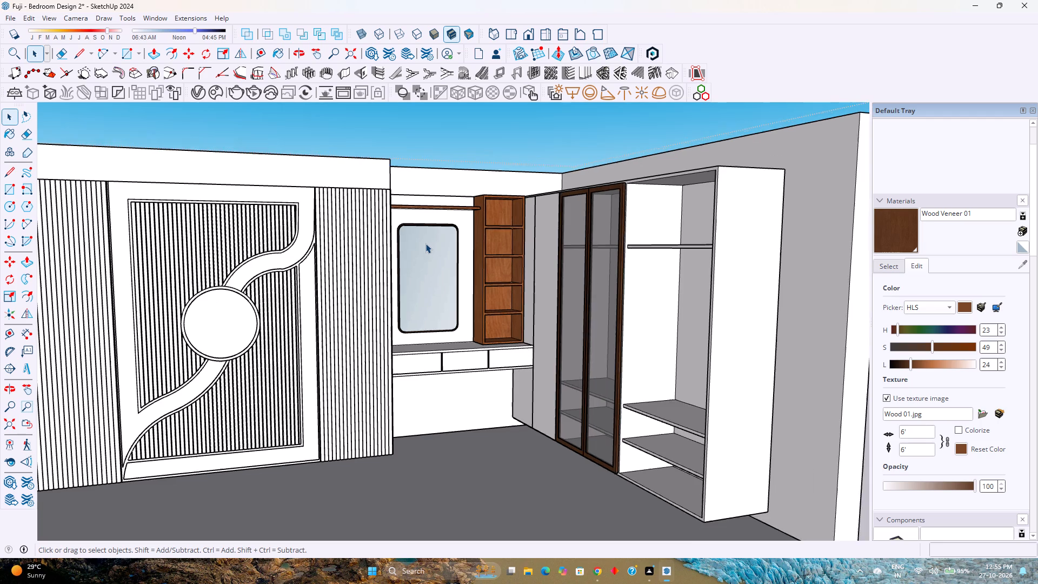
middle_click_drag(425, 243, 437, 384)
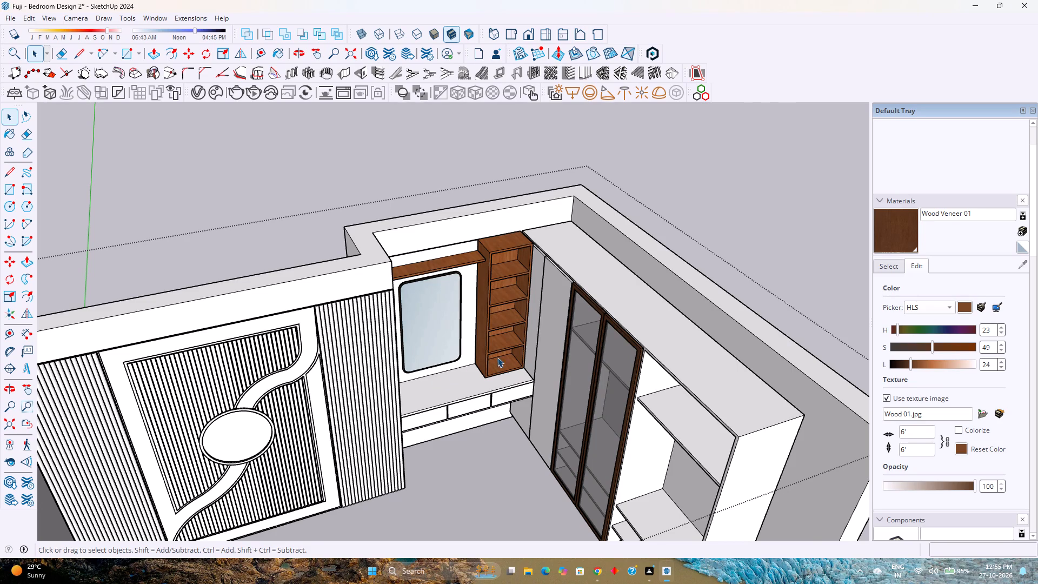
middle_click_drag(500, 358, 524, 393, "shift")
Move the whole wardrobe out from the wall, from the veneer shelf tower's back top corner to its front top corner.
left_click(585, 297)
scroll(585, 297, "up", 3)
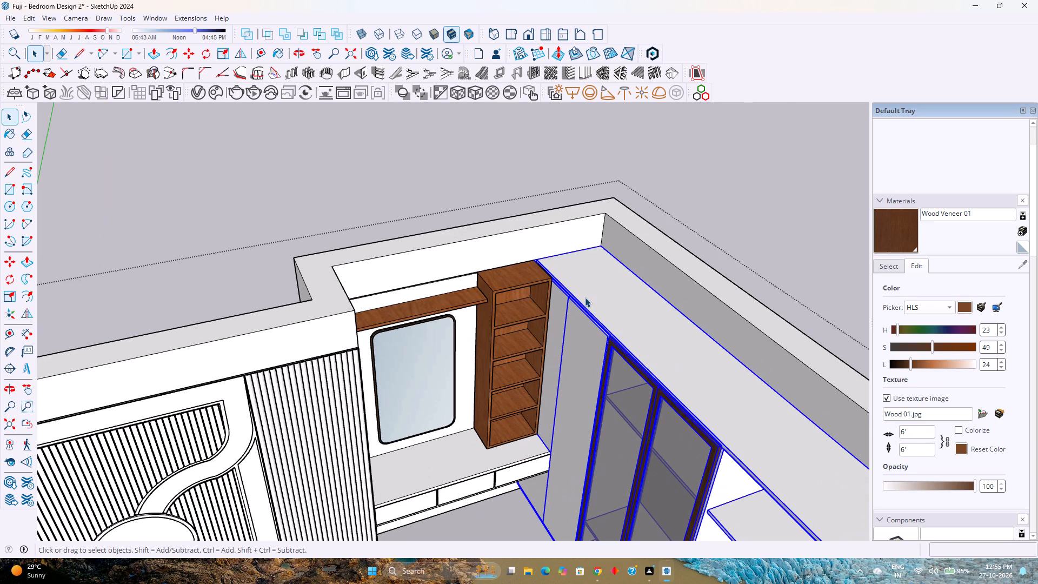
key("m")
scroll(543, 261, "up", 9)
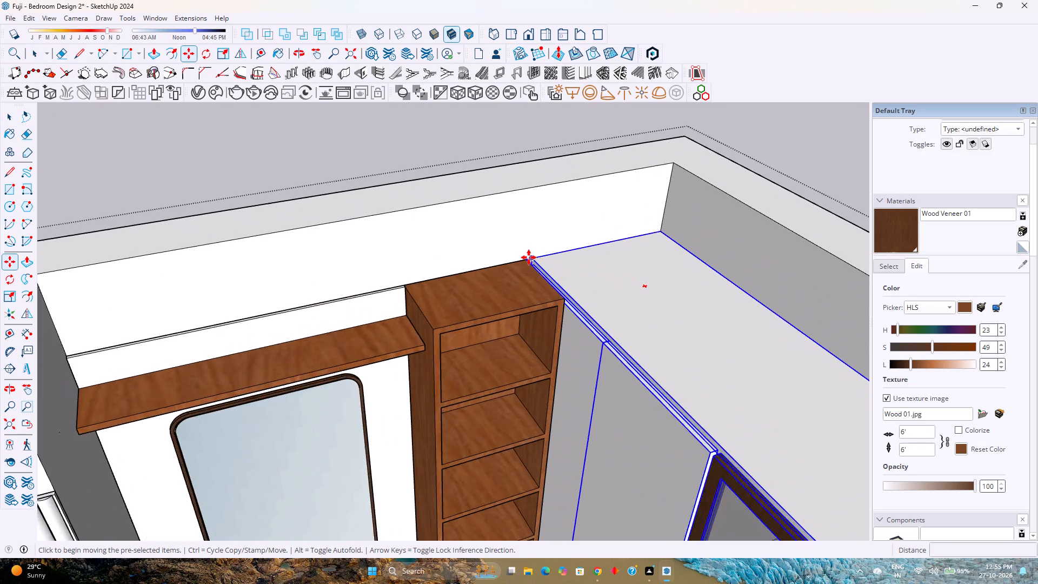
scroll(529, 257, "up", 6)
left_click(521, 263)
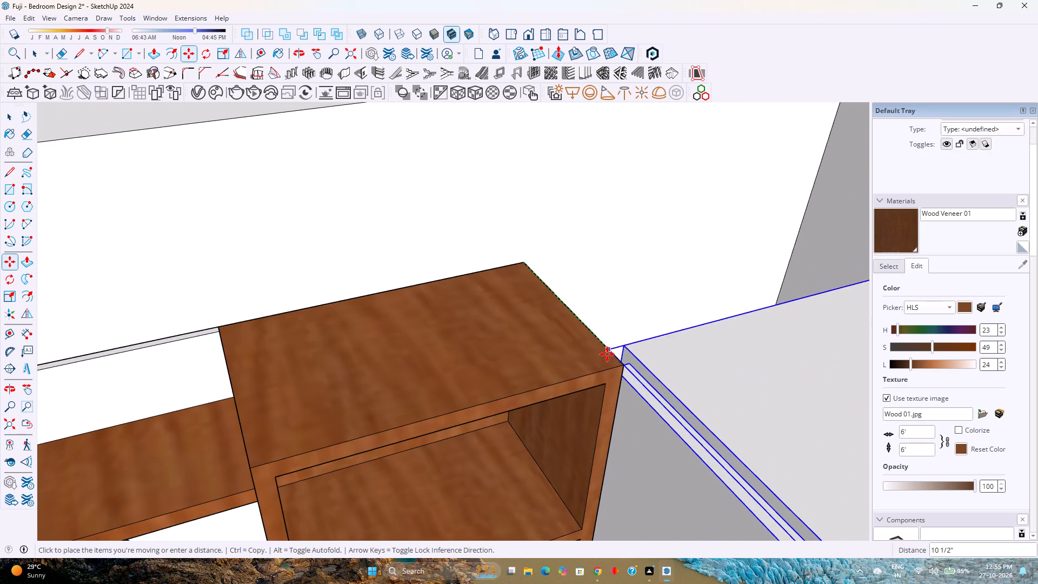
left_click(620, 367)
Inside the wardrobe group, pull the end panel's outer face 1' to the room wall behind the shelf tower.
middle_click_drag(588, 403, 804, 444)
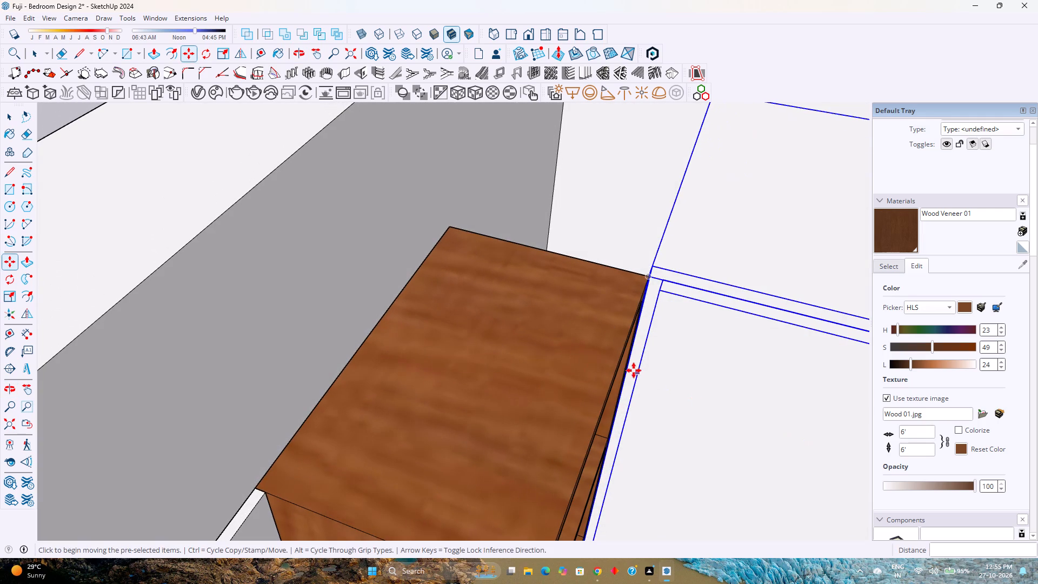
key("space")
middle_click_drag(602, 344, 649, 499, "shift")
middle_click_drag(621, 437, 721, 446)
double_click(653, 307)
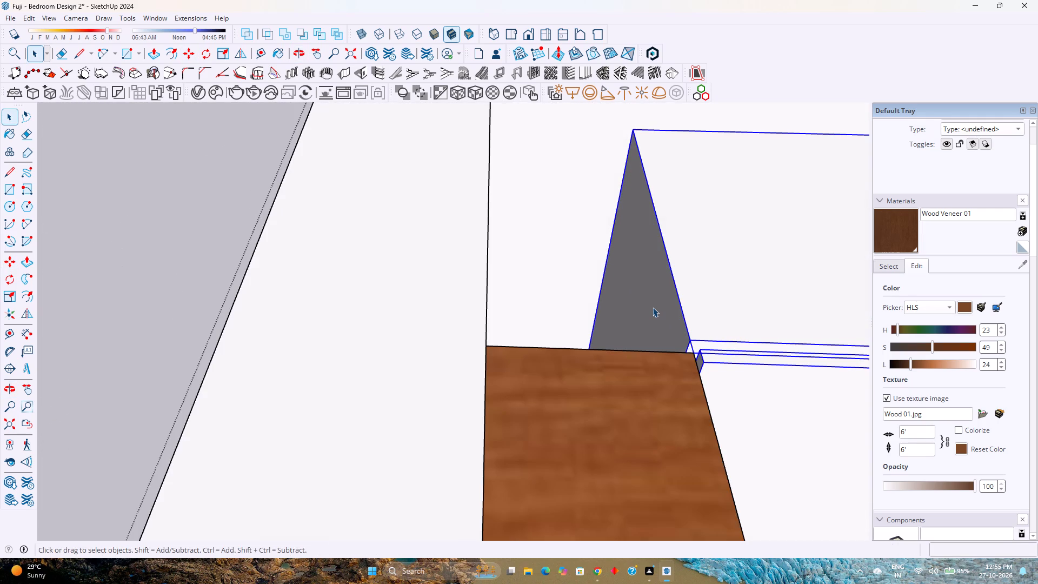
scroll(653, 307, "up", 4)
key("p")
left_click(666, 293)
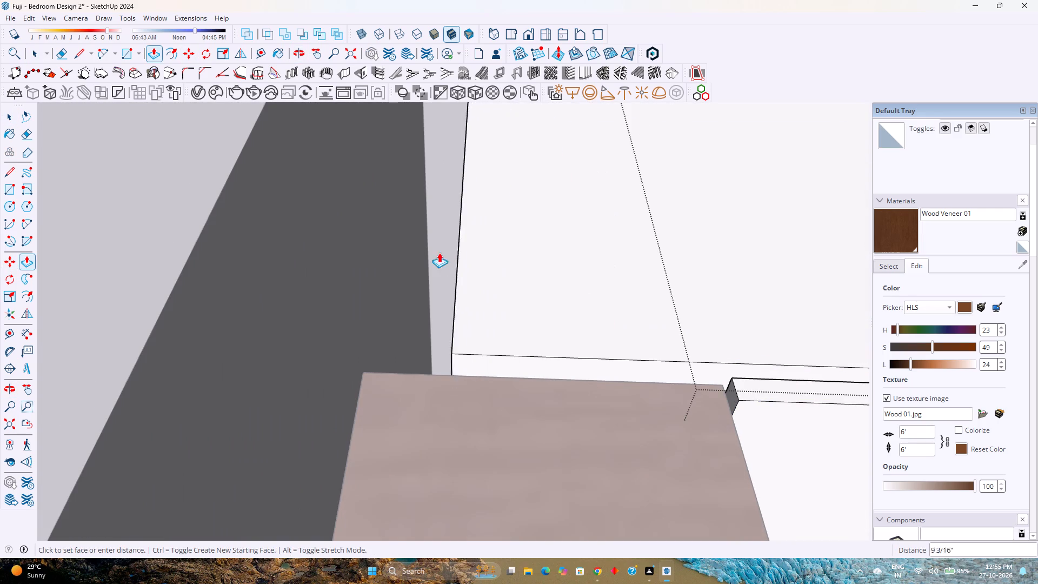
left_click(320, 228)
scroll(320, 228, "down", 3)
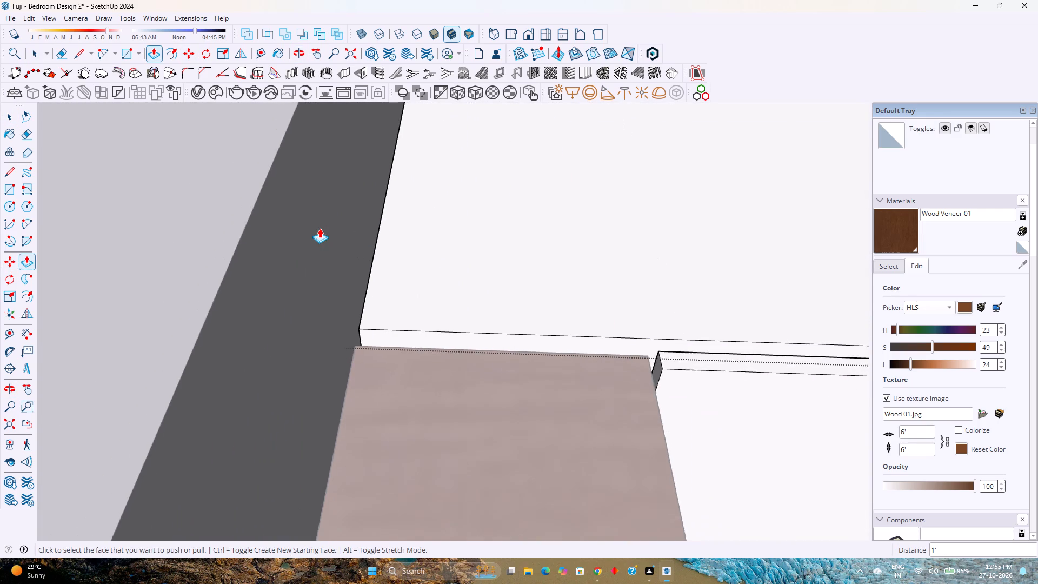
Hide the solid shutters at the wardrobe's corner end beside the shelf tower.
middle_click_drag(438, 274, 304, 207)
scroll(301, 204, "down", 17)
scroll(301, 204, "up", 1)
scroll(301, 204, "down", 5)
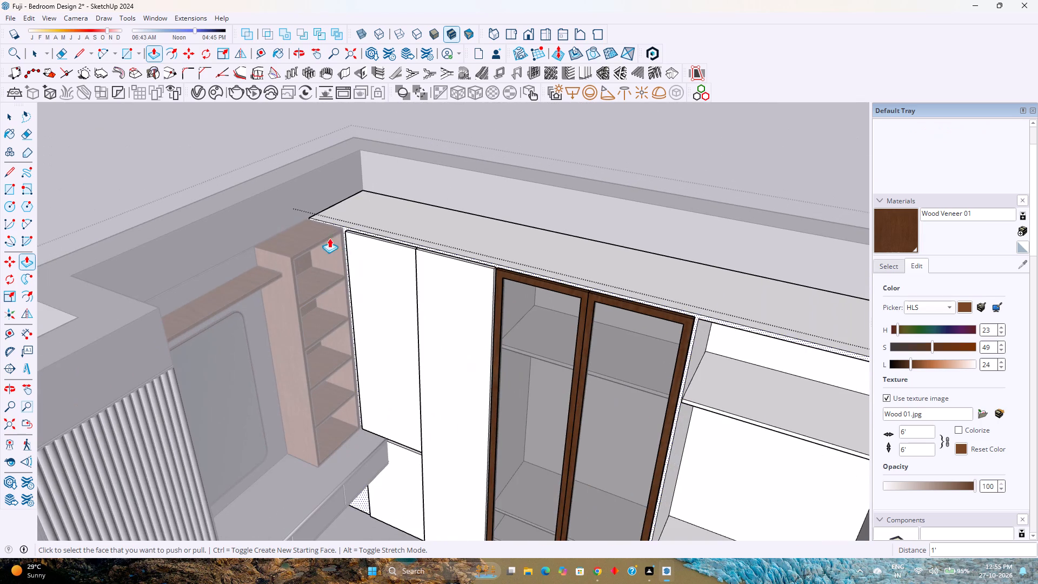
middle_click_drag(420, 353, 380, 287)
scroll(370, 333, "up", 3)
key("space")
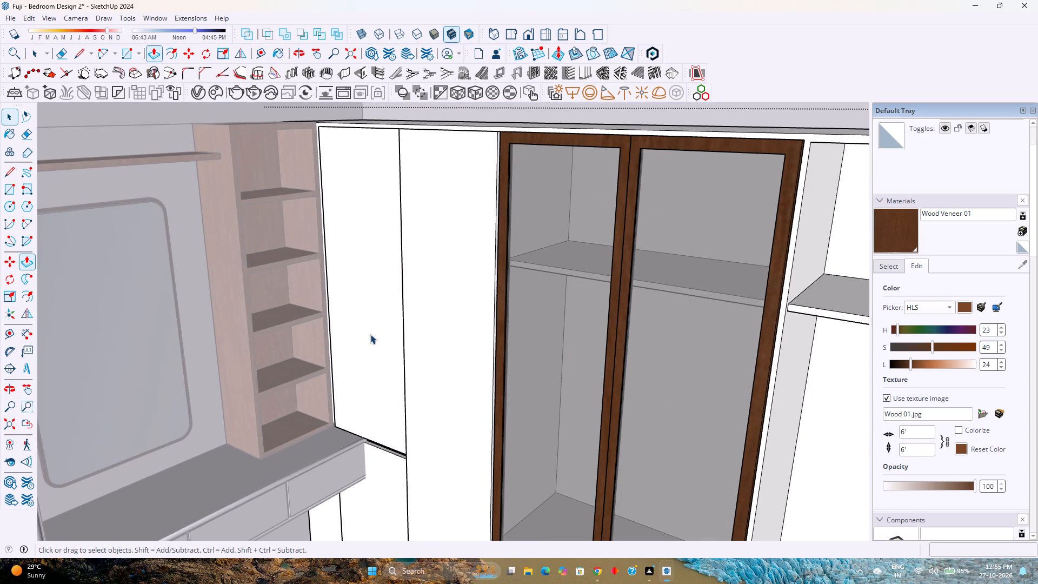
middle_click_drag(381, 371, 378, 331)
middle_click(378, 330)
scroll(373, 357, "up", 3)
left_click(386, 347)
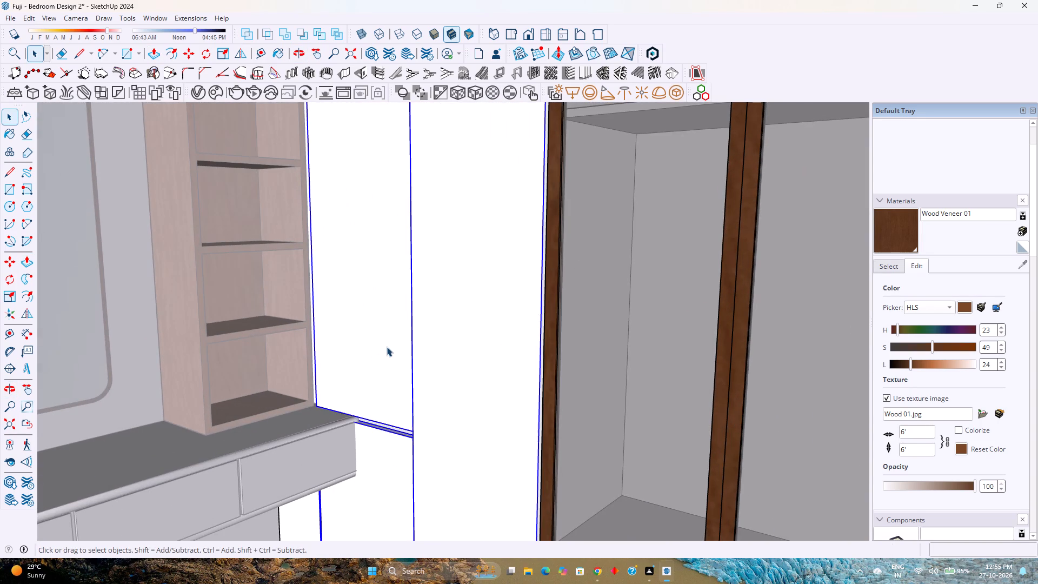
right_click(387, 347)
left_click(404, 90)
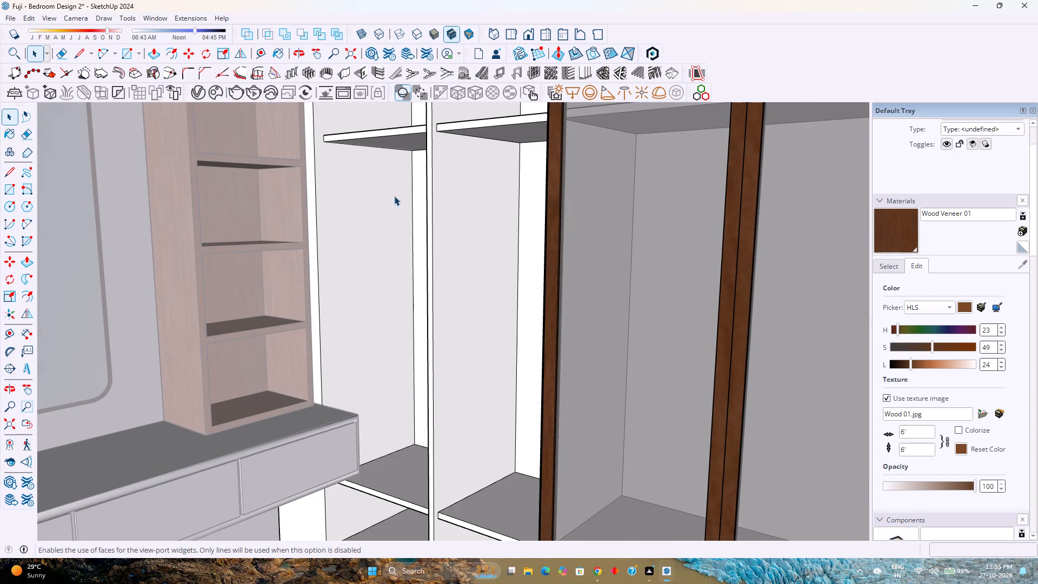
Push the inner face of the wardrobe's corner end panel 11" toward the room wall to widen the compartment.
key("p")
left_click(372, 252)
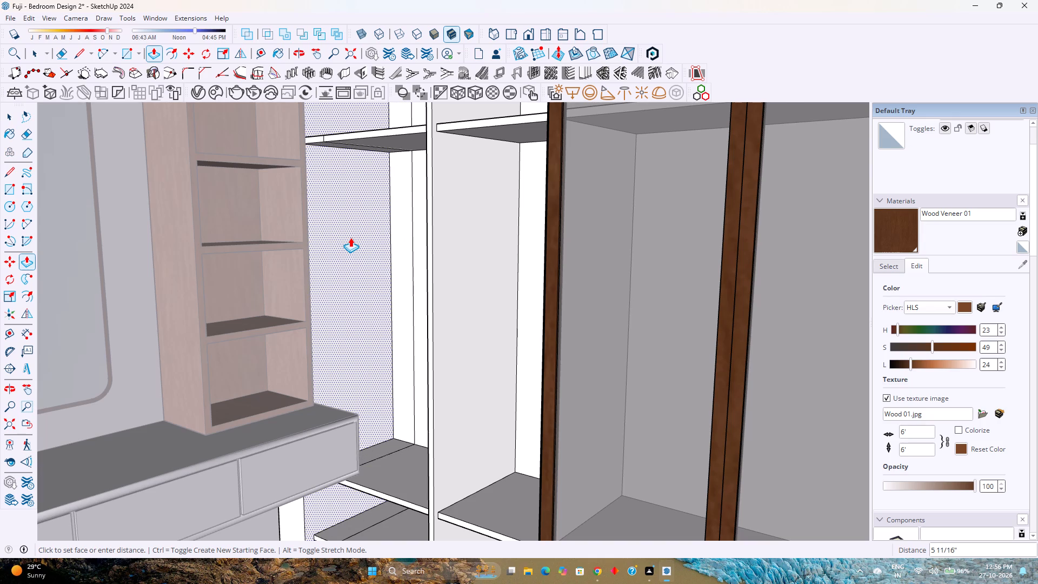
type("11")
key("Return")
Erase the seam lines on the corner compartment's lower shelf and on the back panel above and below it.
middle_click_drag(359, 305, 396, 283)
middle_click(397, 283)
scroll(399, 282, "down", 5)
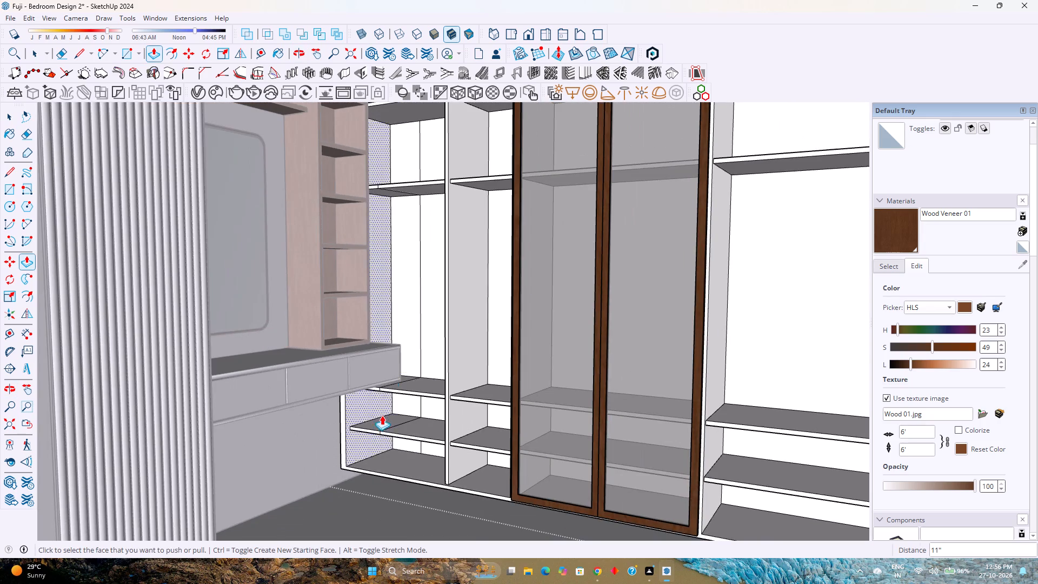
middle_click_drag(375, 419, 352, 339, "shift")
middle_click_drag(349, 337, 446, 313)
scroll(399, 346, "up", 11)
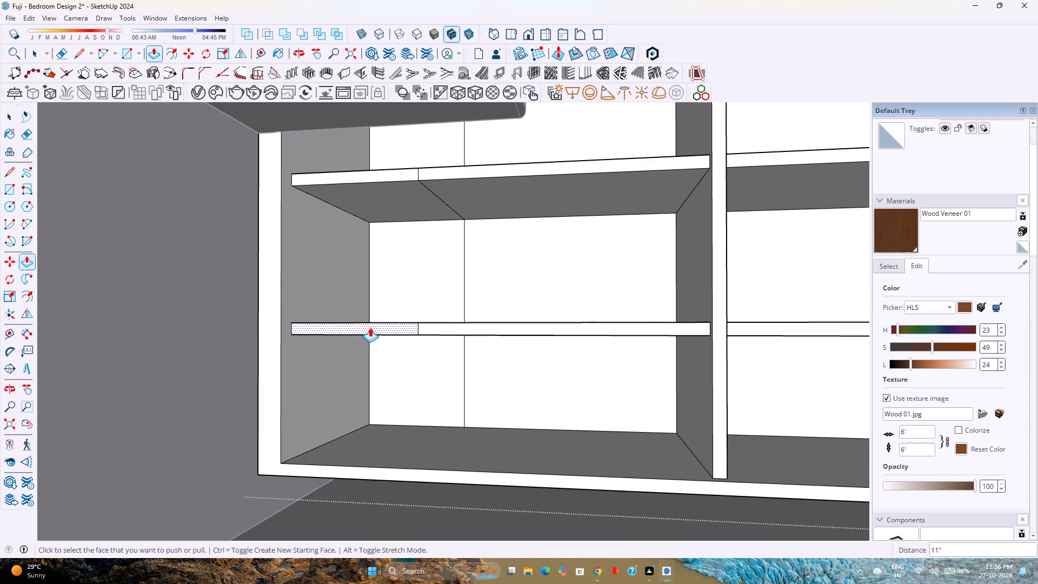
scroll(370, 327, "up", 3)
middle_click_drag(345, 329, 388, 334)
scroll(379, 337, "up", 7)
middle_click_drag(378, 337, 335, 365)
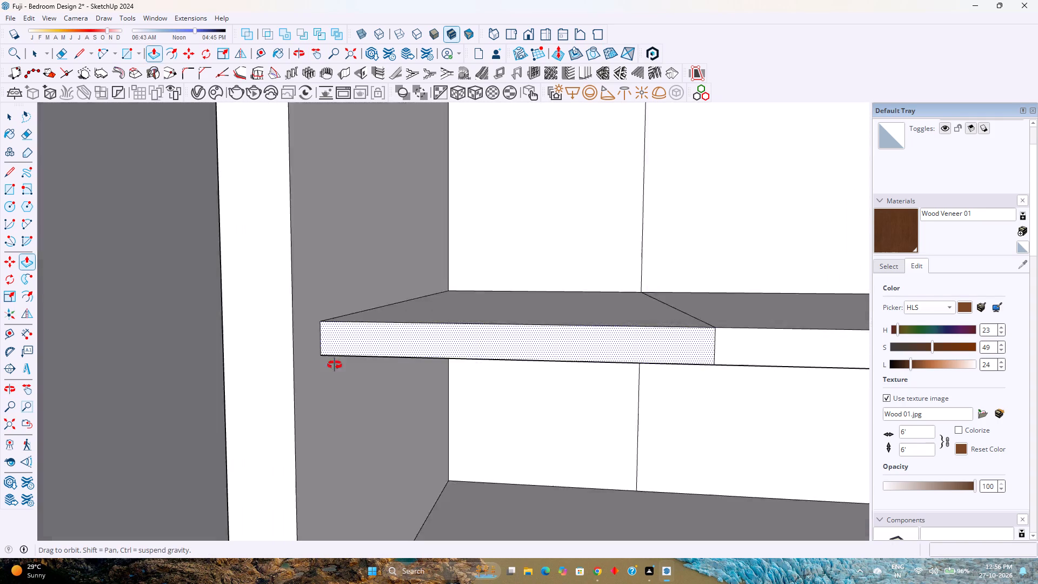
middle_click_drag(335, 365, 238, 390)
scroll(238, 389, "down", 6)
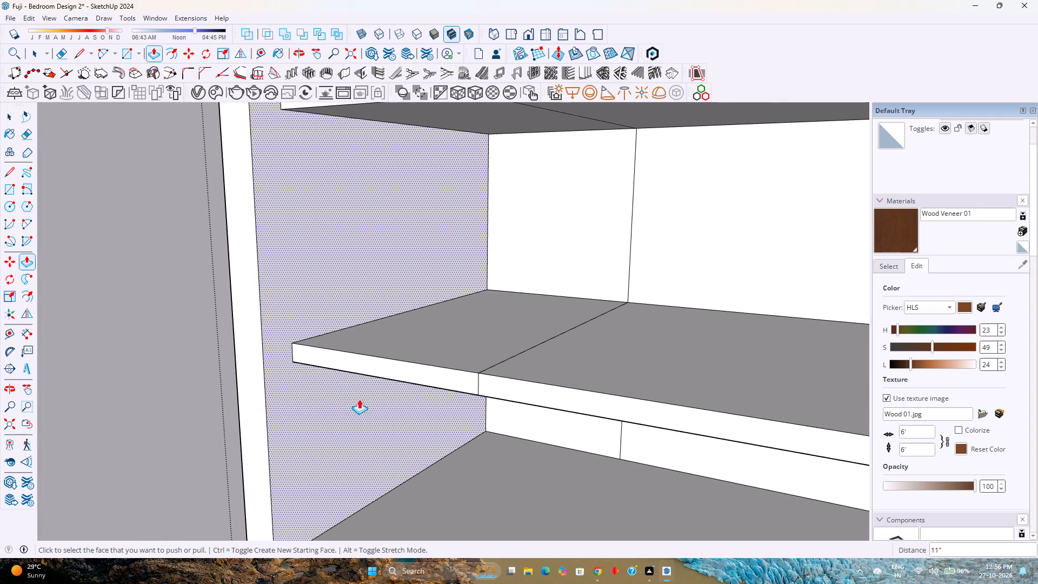
key("e")
left_click(521, 353)
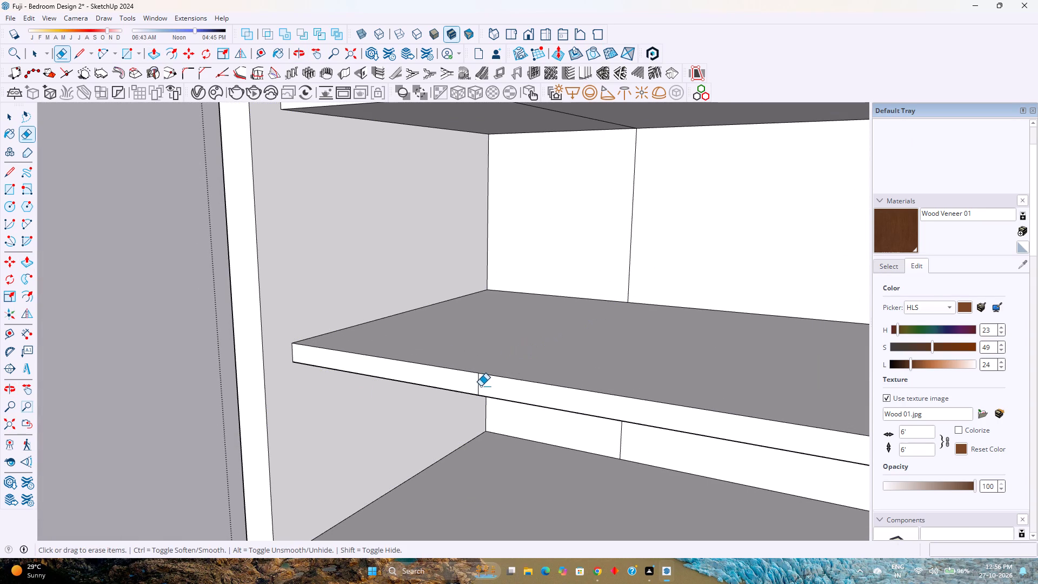
left_click(478, 382)
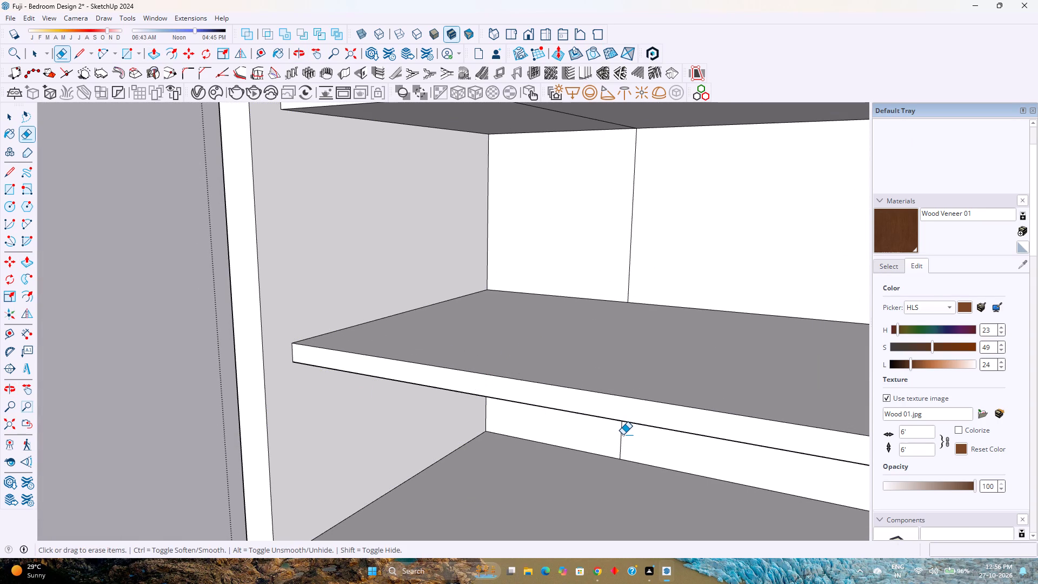
left_click(619, 435)
left_click_drag(634, 268, 624, 260)
Erase the seam lines on the shelf just below the dressing unit's drawers and on the back panel above it.
scroll(624, 260, "down", 1)
middle_click_drag(624, 260, 615, 334, "shift")
middle_click(615, 334, "shift")
middle_click_drag(598, 318, 580, 281)
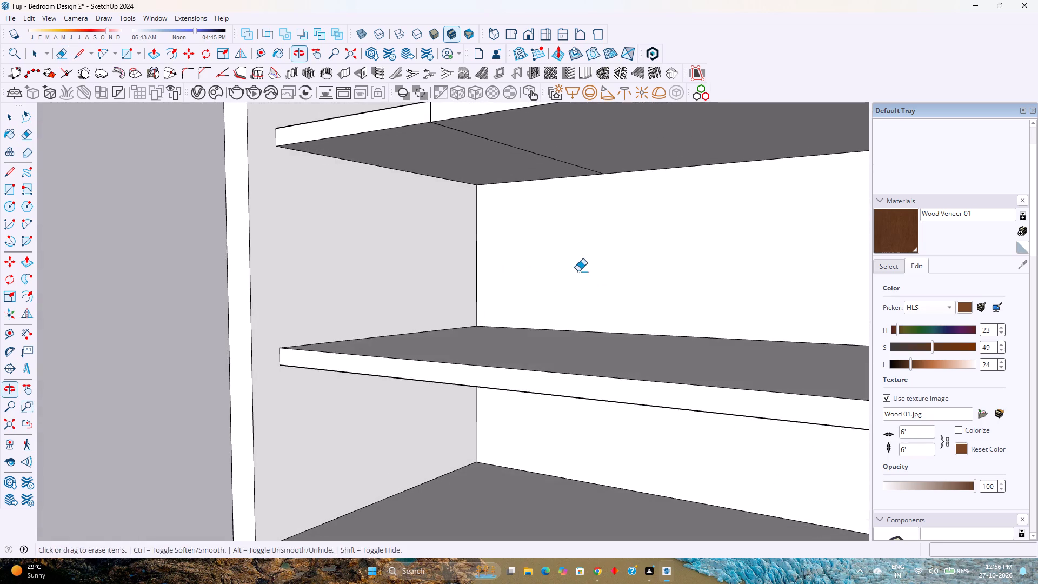
middle_click_drag(578, 271, 592, 339, "shift")
middle_click_drag(494, 315, 477, 286)
middle_click(477, 285)
left_click_drag(502, 167, 485, 180)
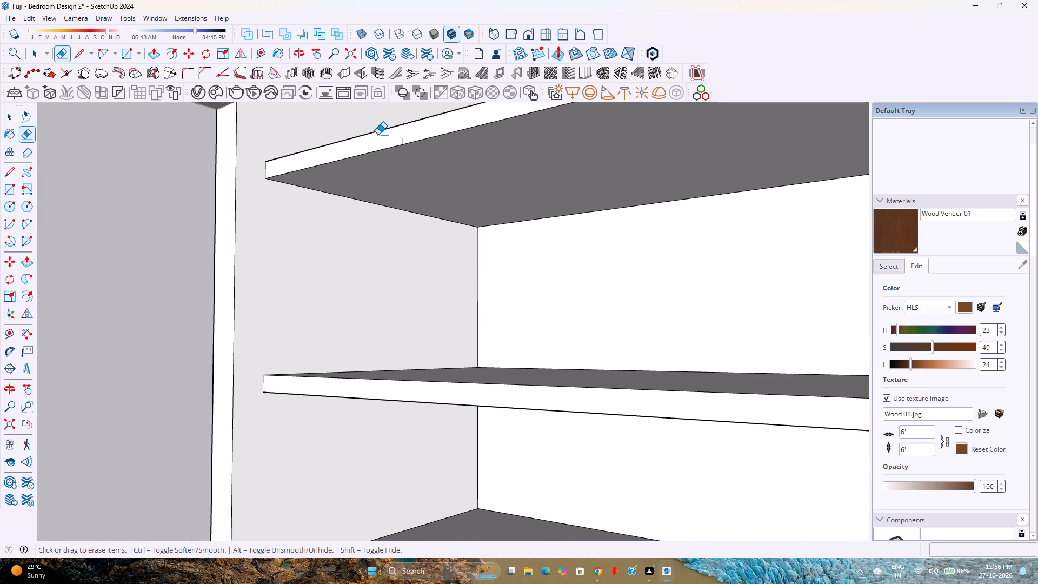
left_click(403, 134)
middle_click_drag(457, 171, 447, 433, "shift")
middle_click(447, 436, "shift")
left_click_drag(536, 414, 536, 414)
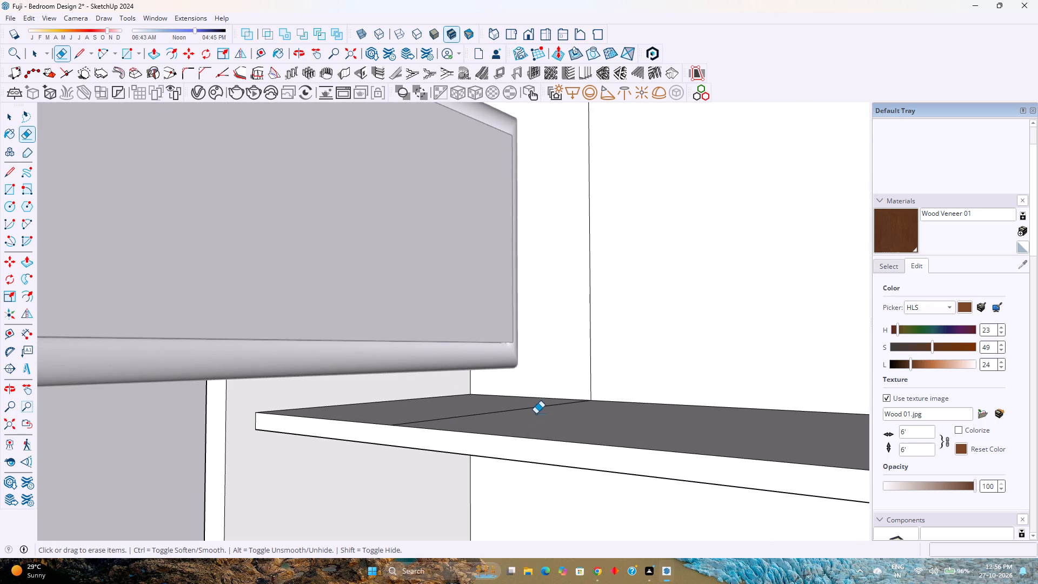
left_click_drag(536, 414, 525, 400)
left_click(589, 355)
Erase the seam lines on the corner compartment's top shelf and on the back panel above it.
scroll(589, 354, "down", 4)
middle_click_drag(588, 334, 509, 472, "shift")
scroll(514, 452, "down", 6)
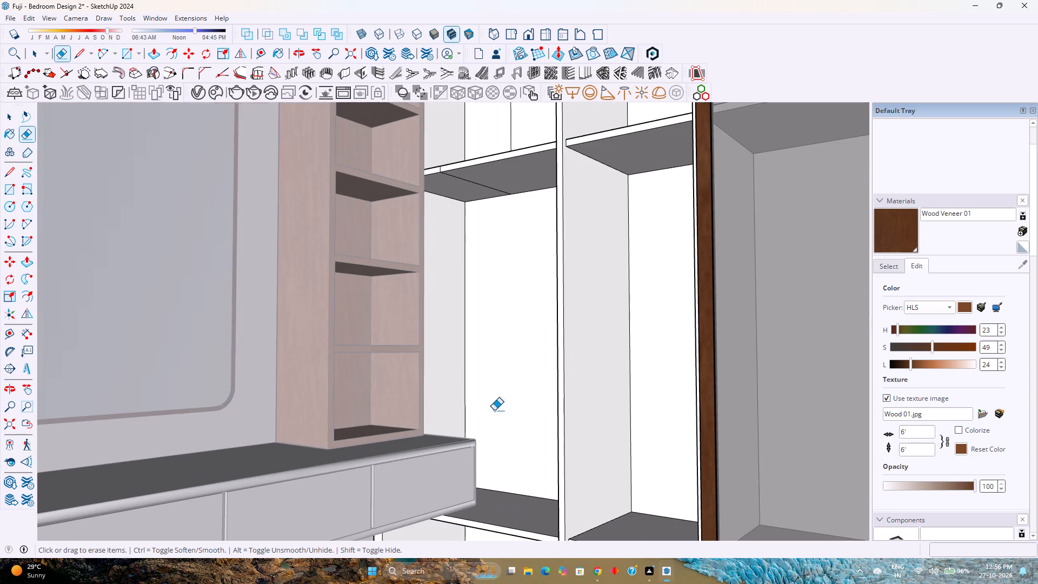
left_click(470, 181)
middle_click_drag(467, 181, 501, 283, "shift")
middle_click_drag(501, 284, 501, 301, "shift")
middle_click(495, 349, "shift")
middle_click_drag(495, 350, 499, 395)
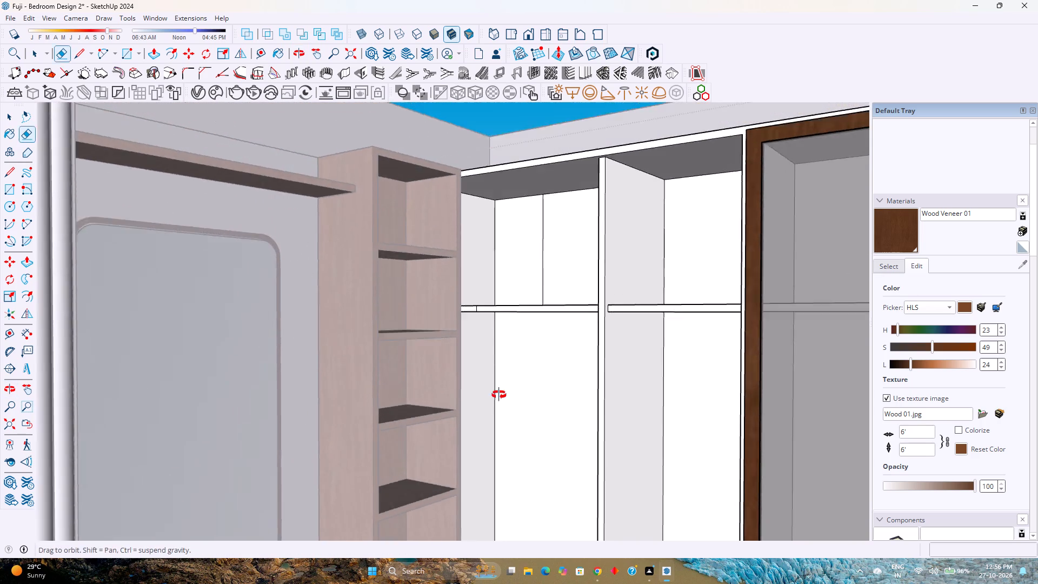
middle_click_drag(499, 395, 500, 433)
middle_click(500, 434)
left_click(528, 348)
left_click_drag(545, 311, 541, 303)
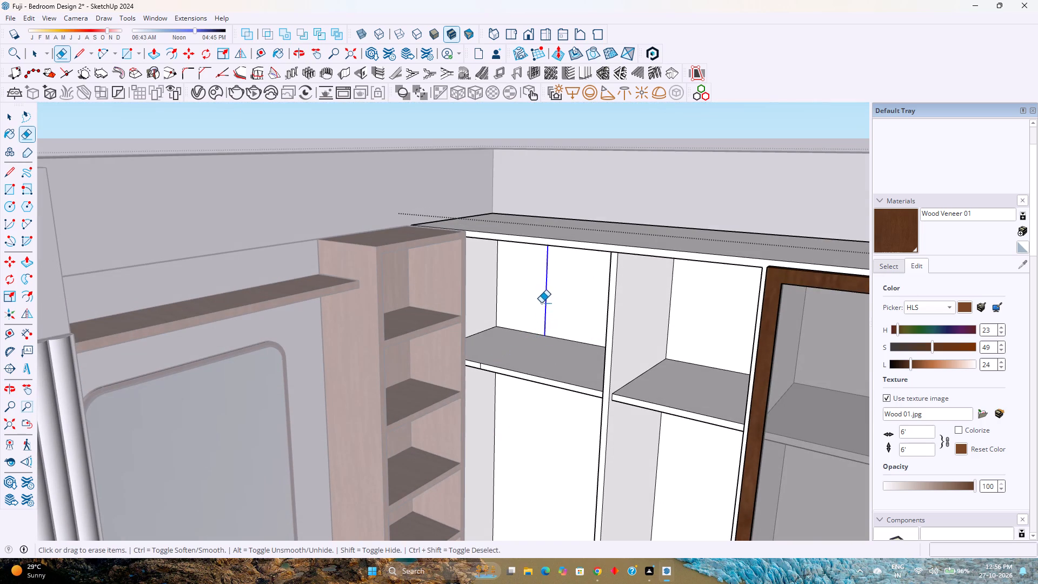
left_click_drag(541, 303, 541, 302)
scroll(474, 381, "up", 9)
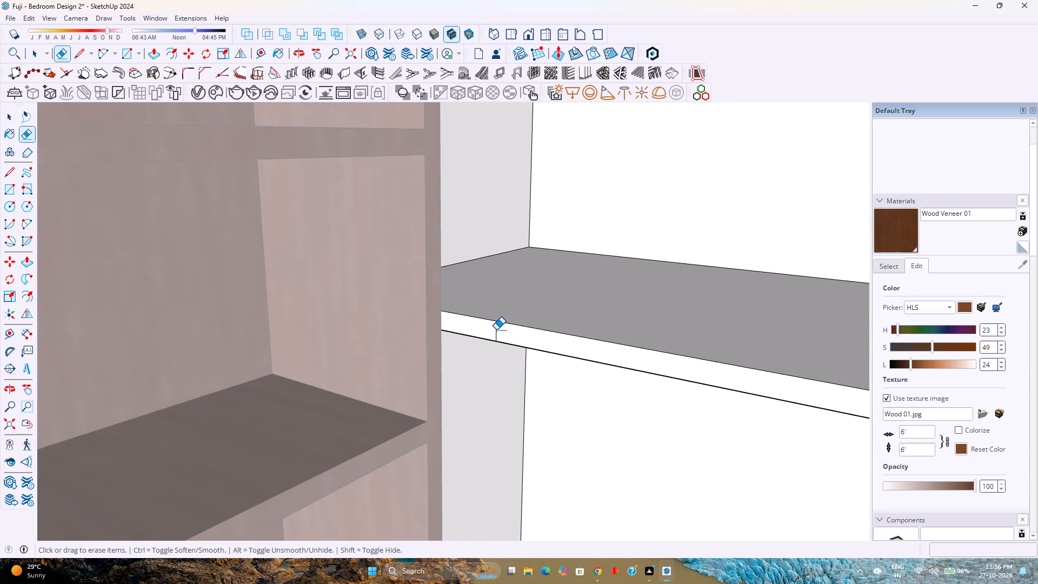
left_click(496, 330)
Erase the remaining seam line on the underside of the corner compartment's lower shelf.
scroll(496, 330, "down", 20)
middle_click_drag(520, 439, 518, 339, "shift")
middle_click(518, 335, "shift")
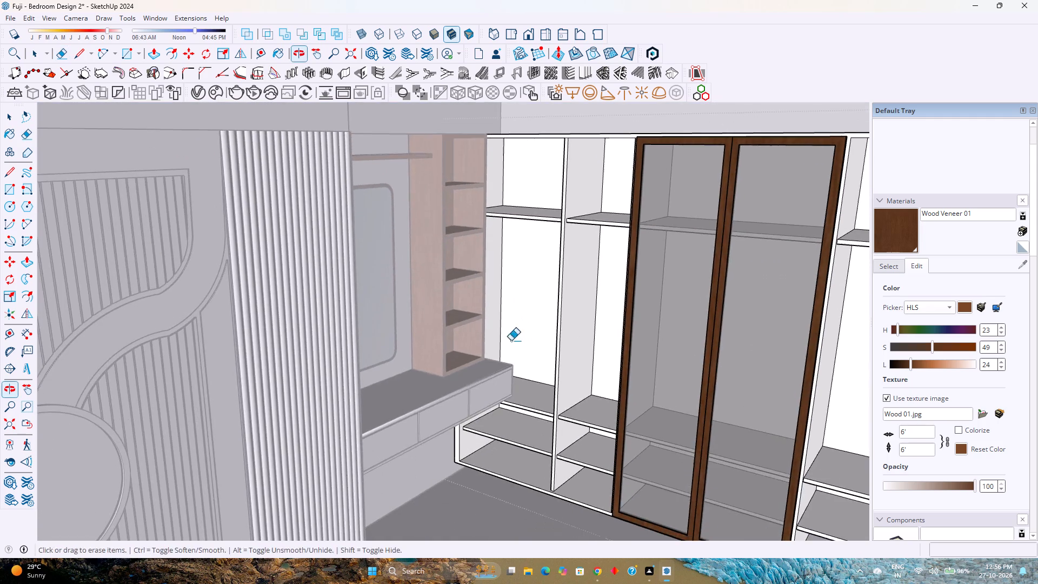
middle_click_drag(482, 389, 490, 311)
middle_click(490, 308)
scroll(509, 394, "up", 5)
middle_click_drag(509, 394, 510, 341)
middle_click_drag(507, 366, 506, 380)
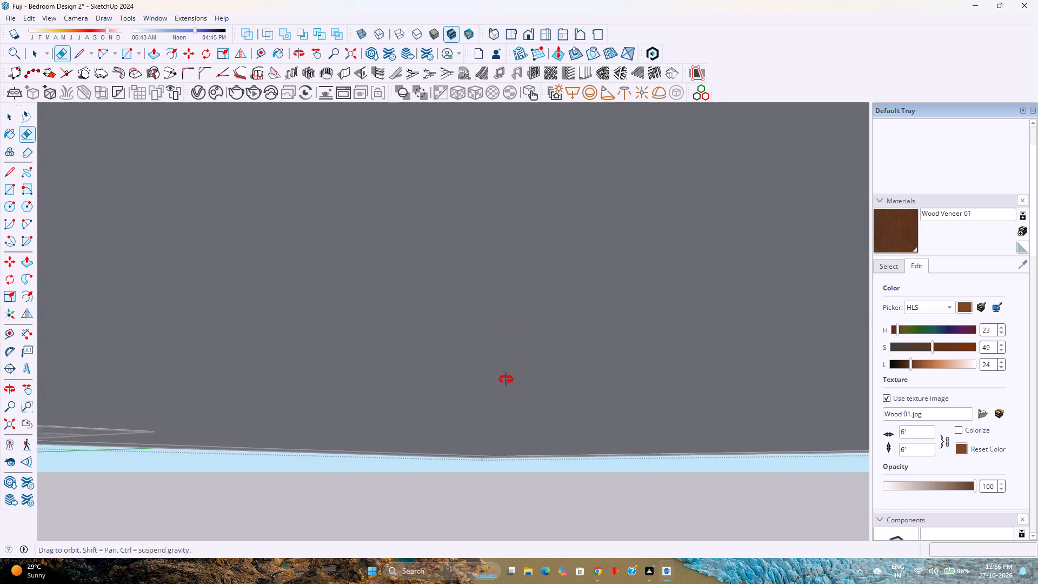
middle_click_drag(506, 380, 507, 424)
middle_click(507, 424)
scroll(516, 263, "up", 7)
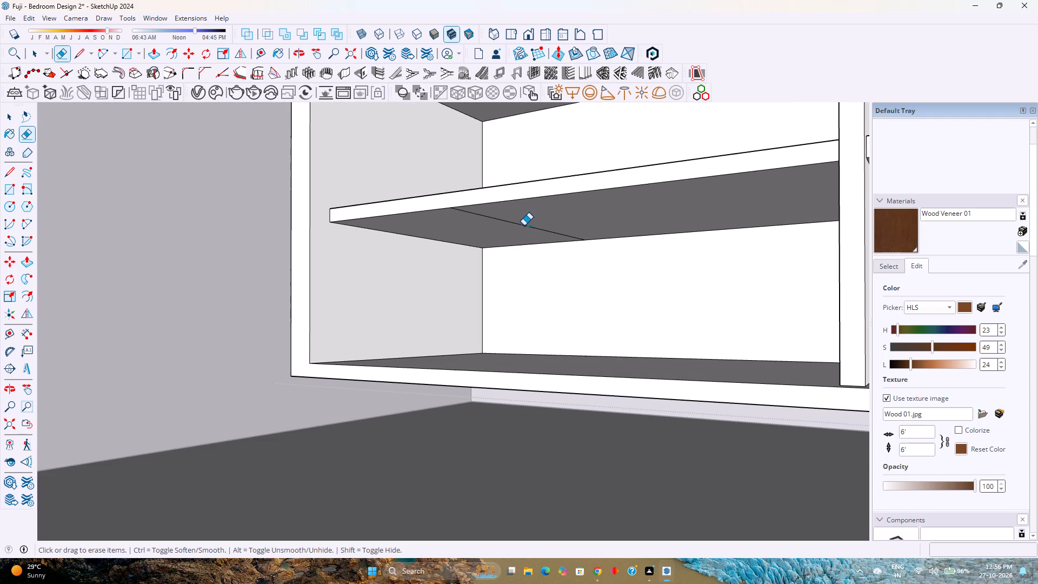
left_click_drag(524, 223, 515, 226)
key("space")
Unhide the solid shutters at the wardrobe's corner end.
scroll(519, 250, "down", 5)
middle_click_drag(519, 250, 482, 388, "shift")
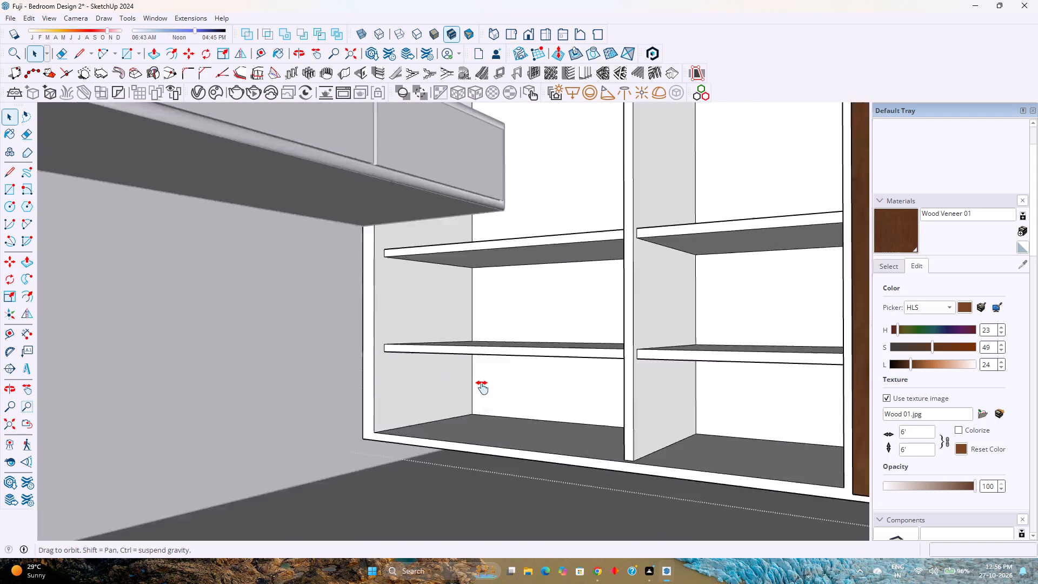
middle_click_drag(482, 388, 462, 463, "shift")
scroll(450, 439, "down", 2)
middle_click_drag(450, 439, 456, 481)
left_click(28, 18)
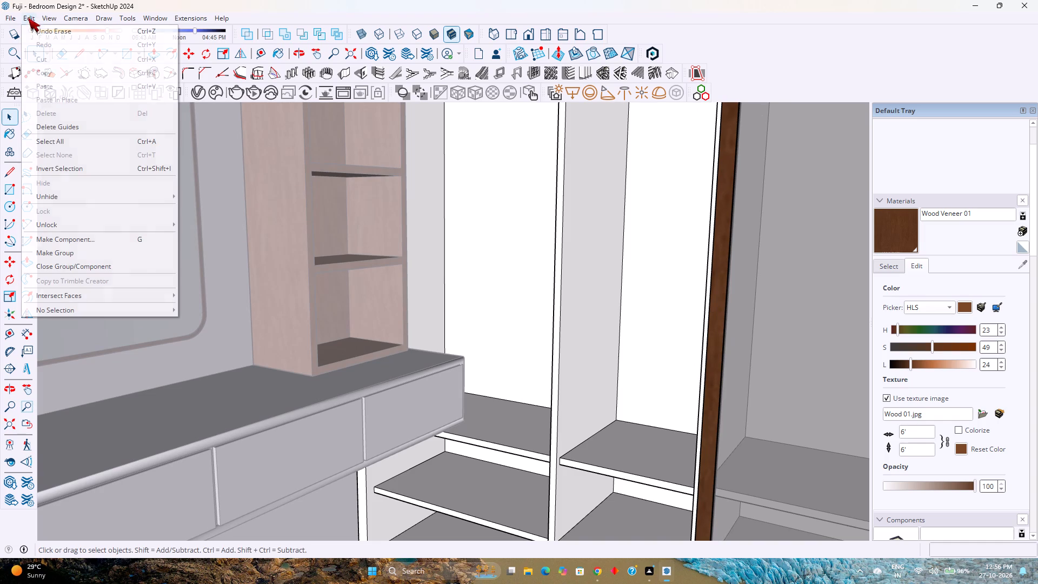
left_click(210, 208)
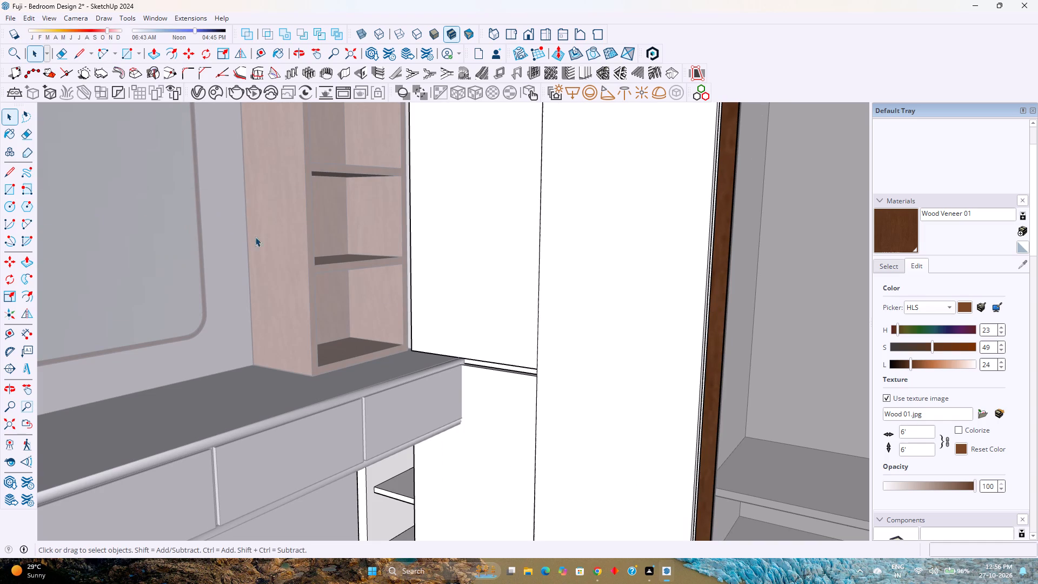
Raise the lower section of the solid corner shutter to close the gap beneath its upper section, and erase the joint line.
scroll(498, 365, "up", 8)
middle_click_drag(503, 367, 449, 360)
middle_click(447, 360)
middle_click(441, 364)
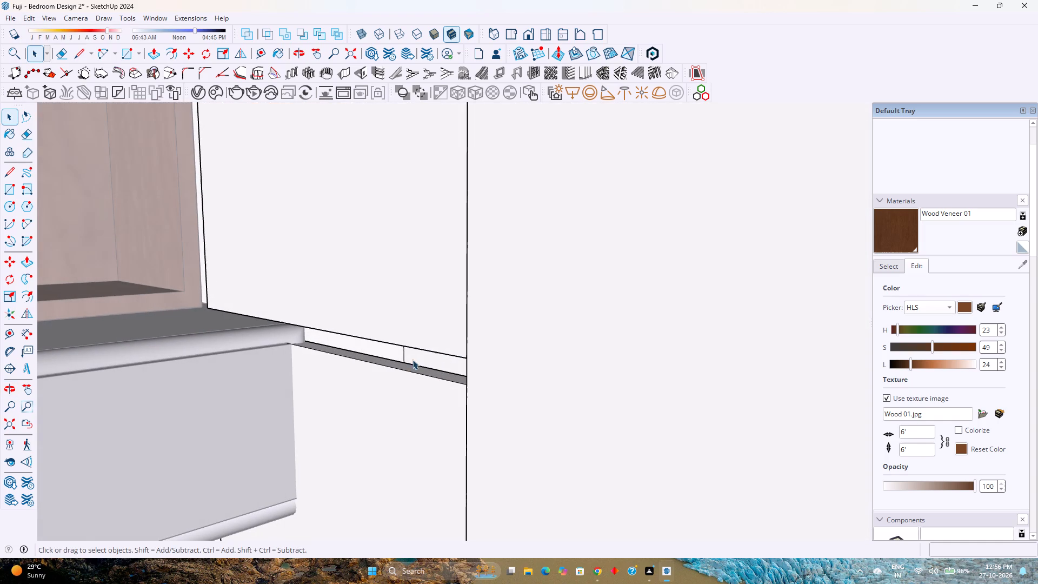
double_click(405, 367)
scroll(405, 367, "up", 3)
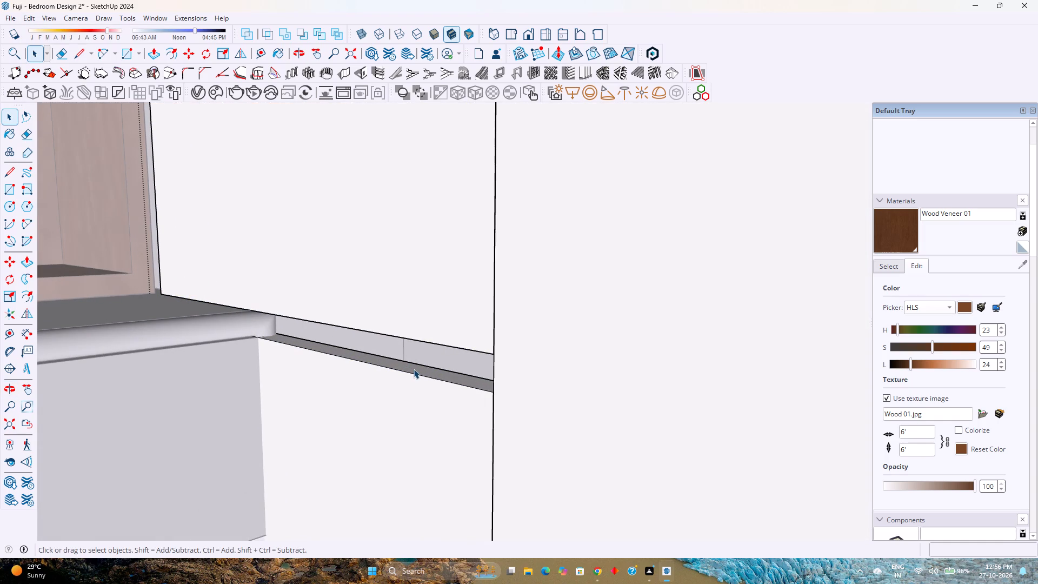
left_click(414, 369)
key("p")
left_click(414, 370)
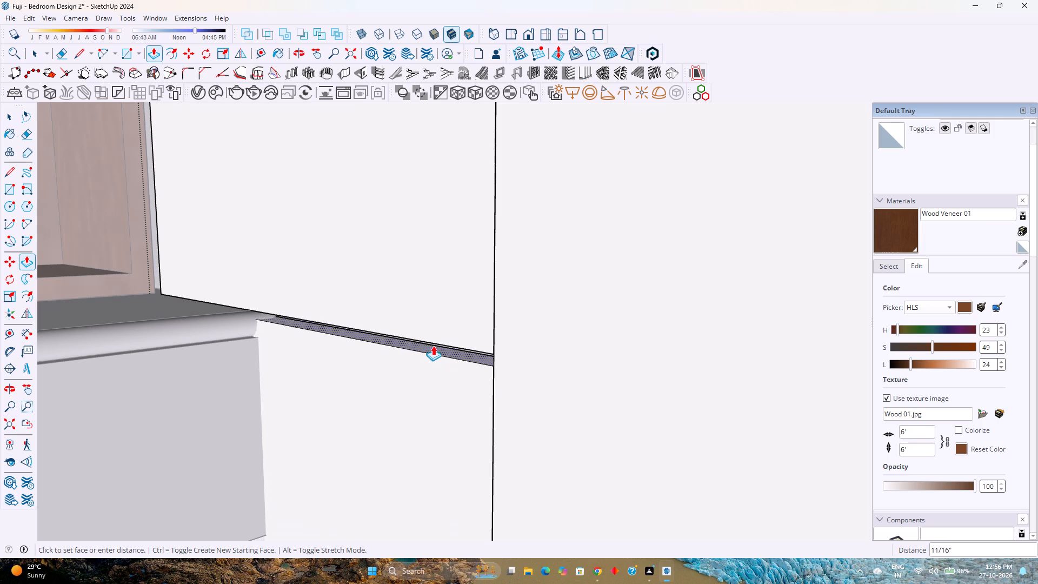
left_click(435, 344)
key("e")
left_click(435, 343)
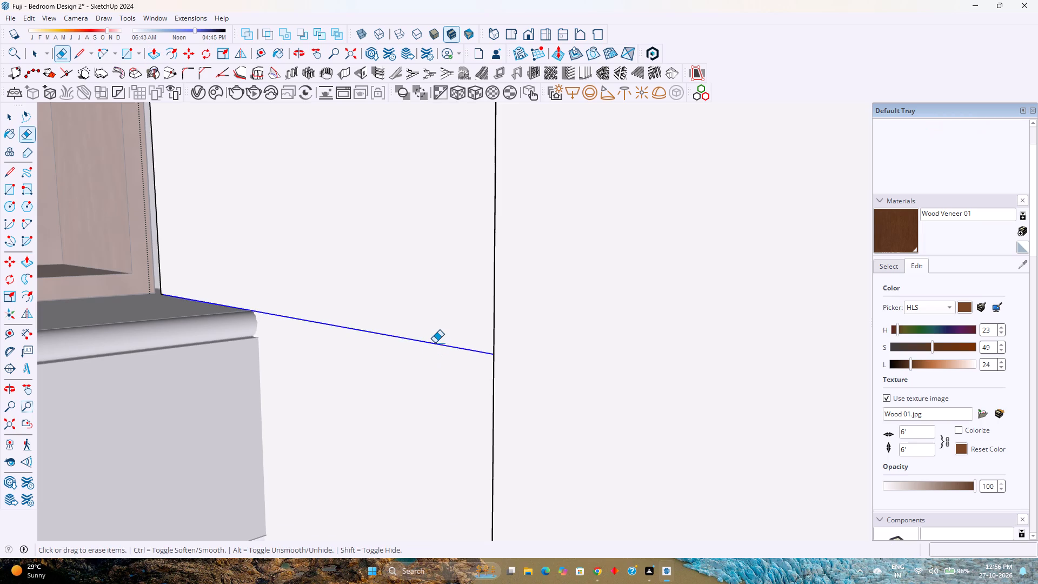
key("space")
key("Escape")
scroll(435, 344, "down", 14)
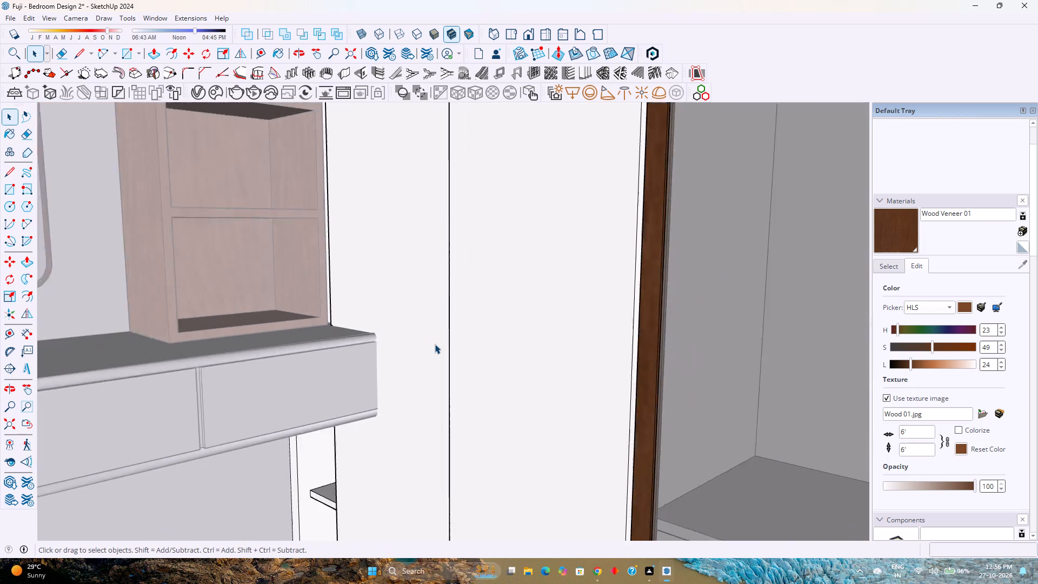
Scale the whole dressing unit along the red axis to about 0.98, pulling its corner end back from the wardrobe shutters.
scroll(435, 344, "down", 10)
scroll(355, 359, "up", 1)
middle_click_drag(354, 359, 263, 392)
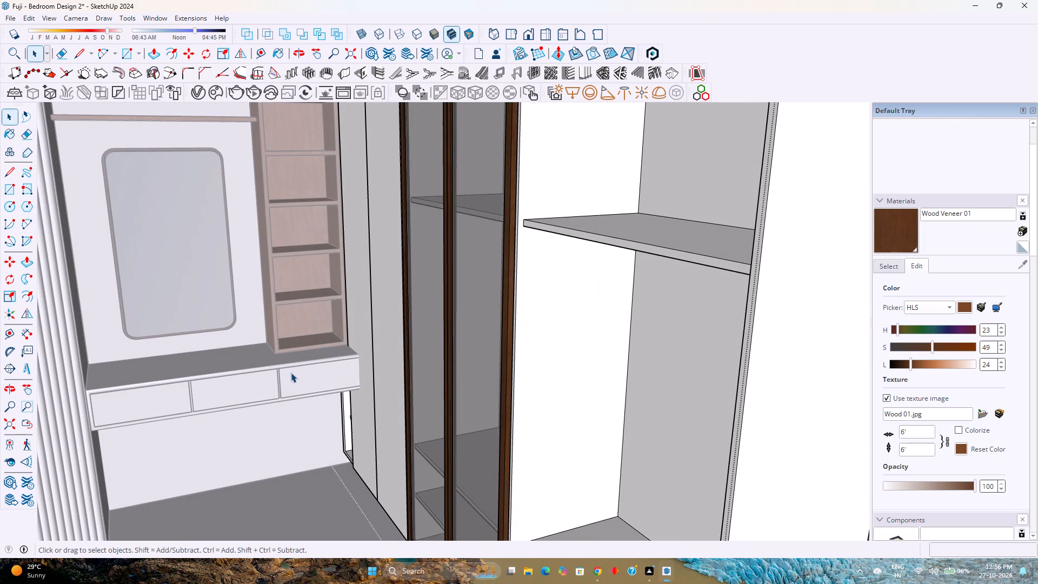
key("Escape")
left_click(293, 364)
scroll(308, 364, "up", 3)
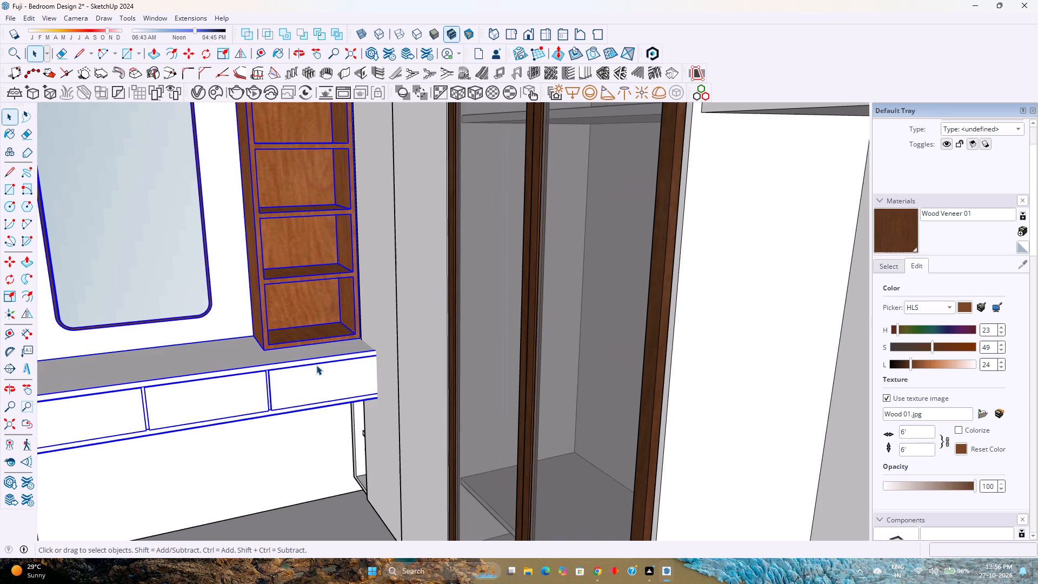
key("s")
scroll(368, 270, "down", 3)
key("k")
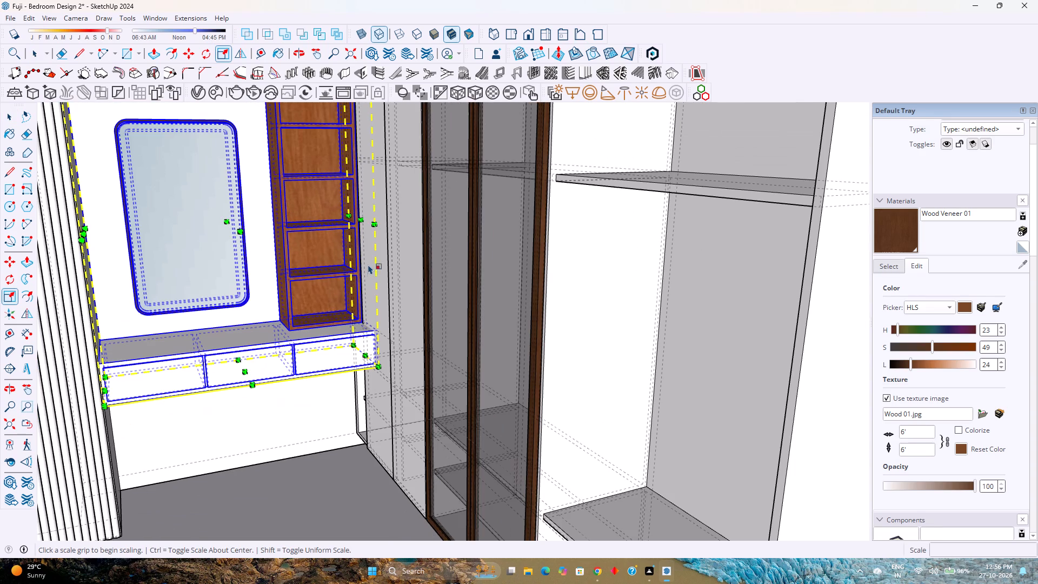
left_click(363, 220)
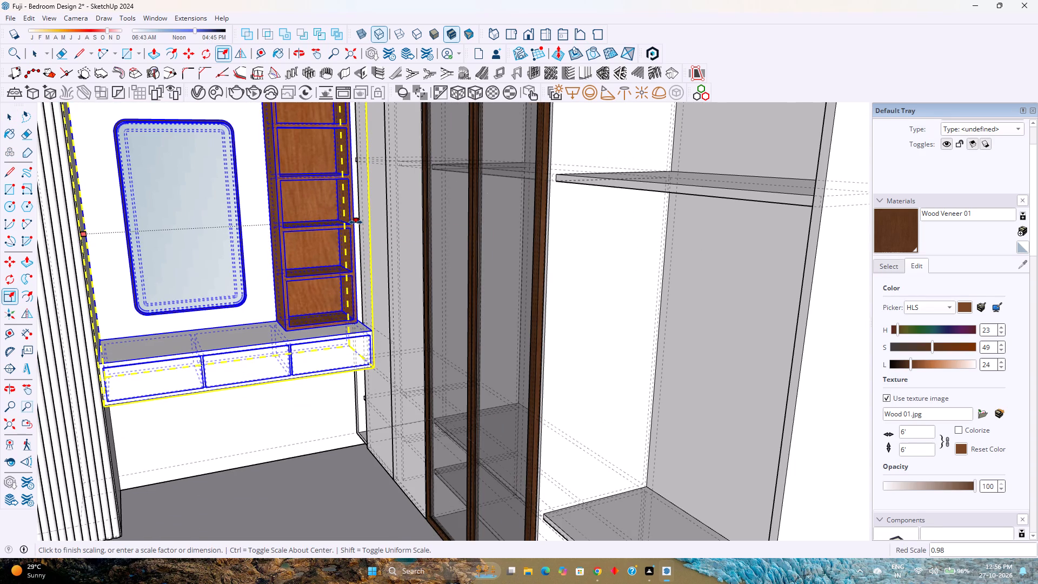
key("k")
left_click(374, 208)
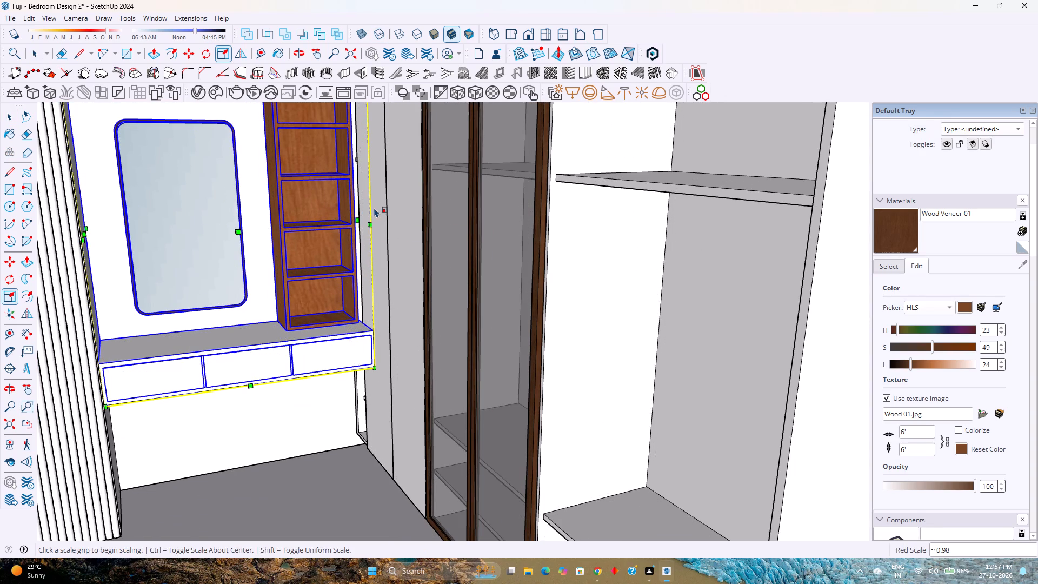
key("space")
key("Escape")
Move the veneer shelf tower about 2" toward the wardrobe so its back top corner meets the wardrobe's top corner.
middle_click_drag(358, 231, 337, 355)
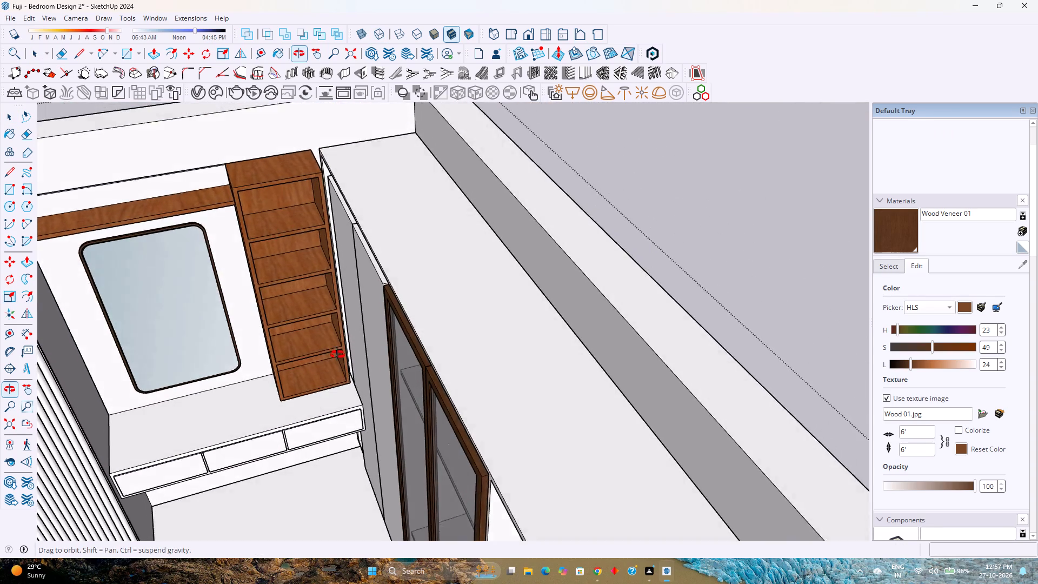
middle_click_drag(337, 355, 335, 368)
middle_click(335, 368)
double_click(308, 195)
scroll(309, 193, "up", 3)
left_click(309, 193)
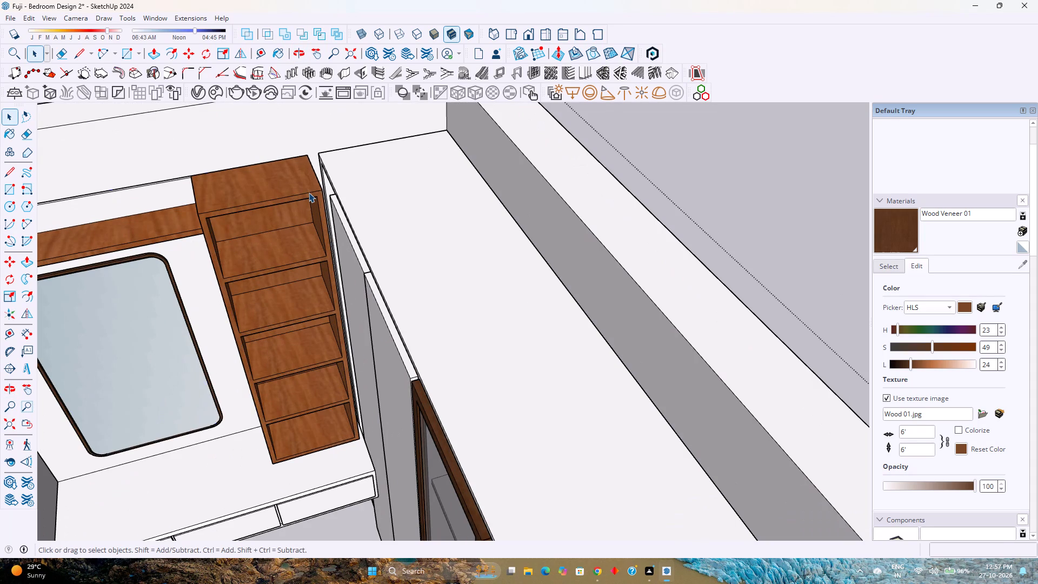
scroll(309, 193, "up", 3)
double_click(309, 193)
left_click(309, 193)
scroll(309, 193, "up", 3)
middle_click_drag(309, 193, 309, 228)
middle_click(309, 228)
scroll(309, 228, "down", 1)
middle_click_drag(309, 228, 344, 268, "shift")
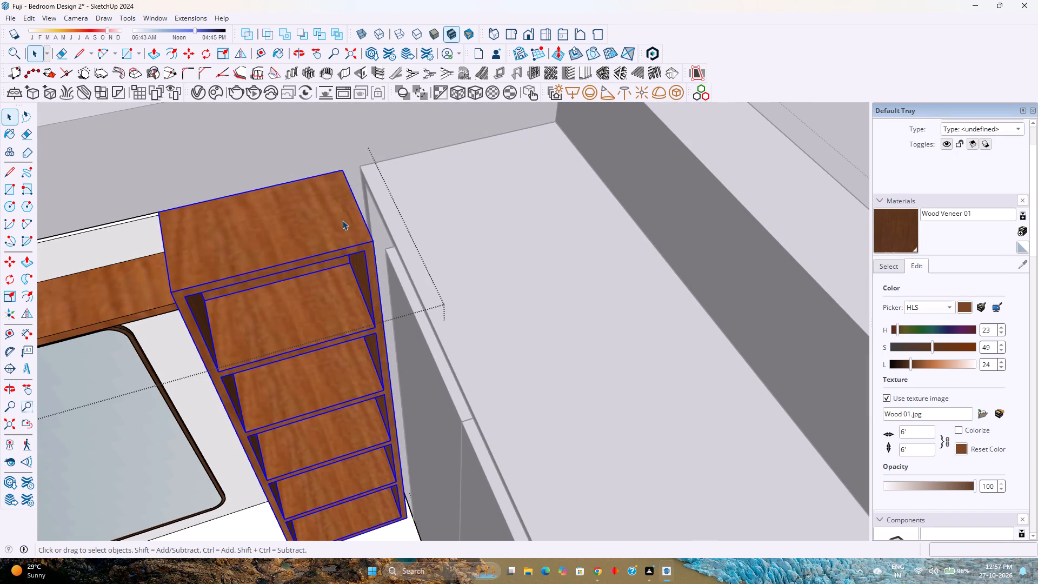
key("m")
left_click(341, 168)
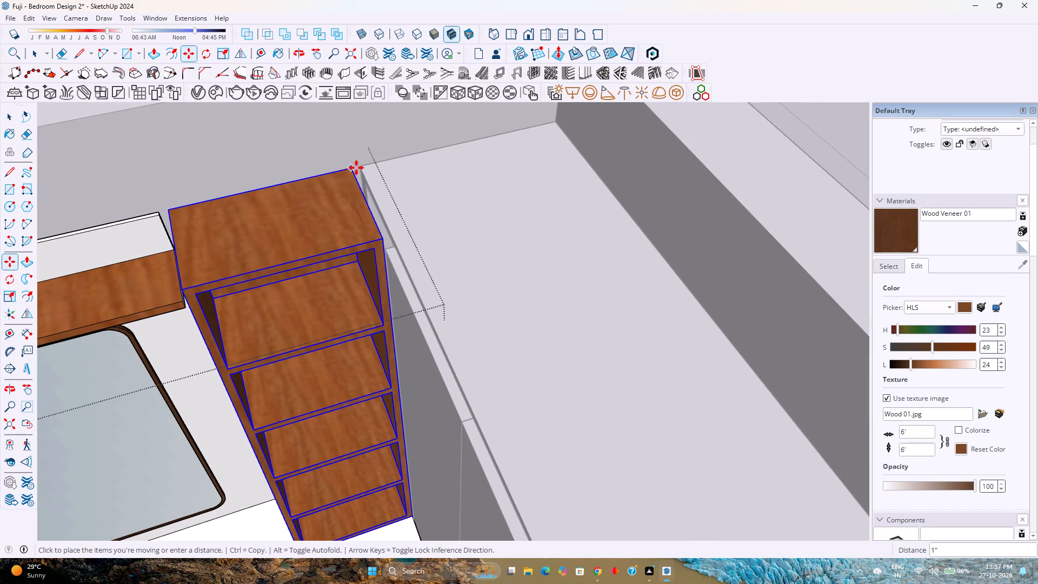
left_click(361, 166)
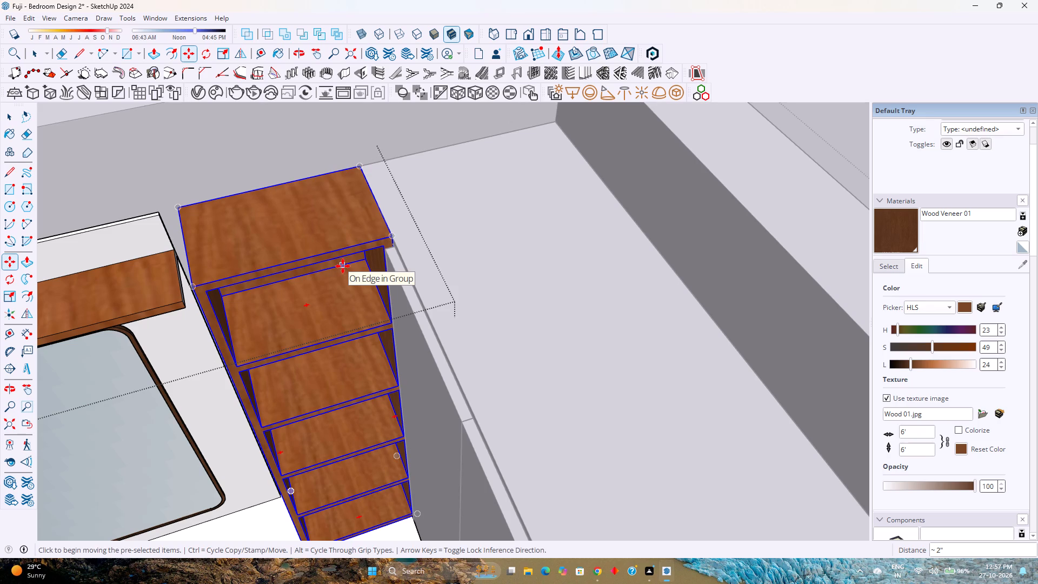
key("space")
key("Escape")
Extend the end of the veneer ledge above the mirror and its back panel to meet the side of the shelf tower.
middle_click_drag(338, 337, 380, 324)
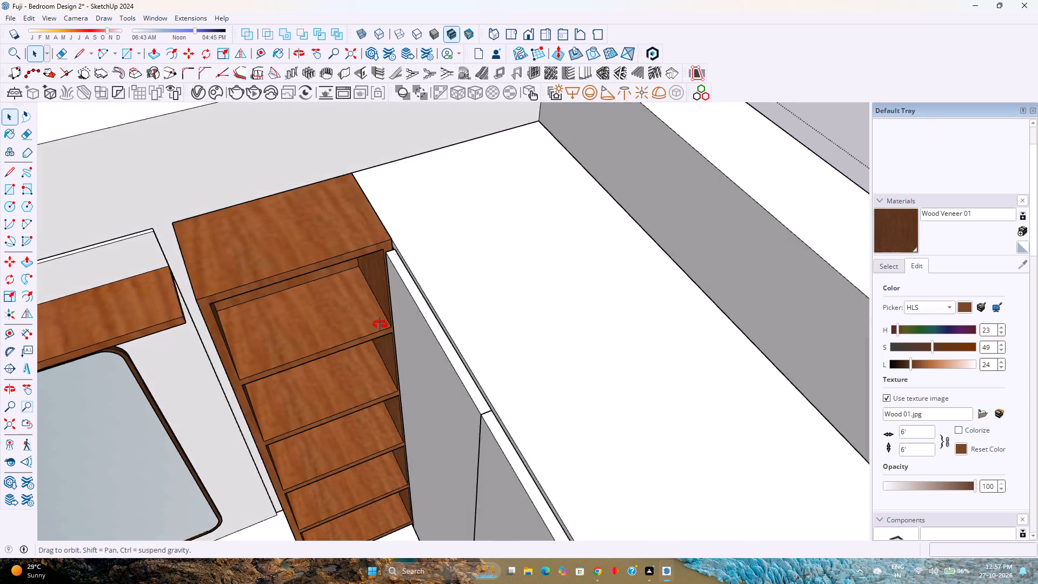
middle_click_drag(380, 324, 439, 268)
middle_click(439, 268)
scroll(439, 266, "down", 4)
middle_click_drag(341, 321, 251, 317)
middle_click_drag(248, 315, 455, 334, "shift")
double_click(352, 289)
scroll(352, 289, "up", 3)
left_click(352, 289)
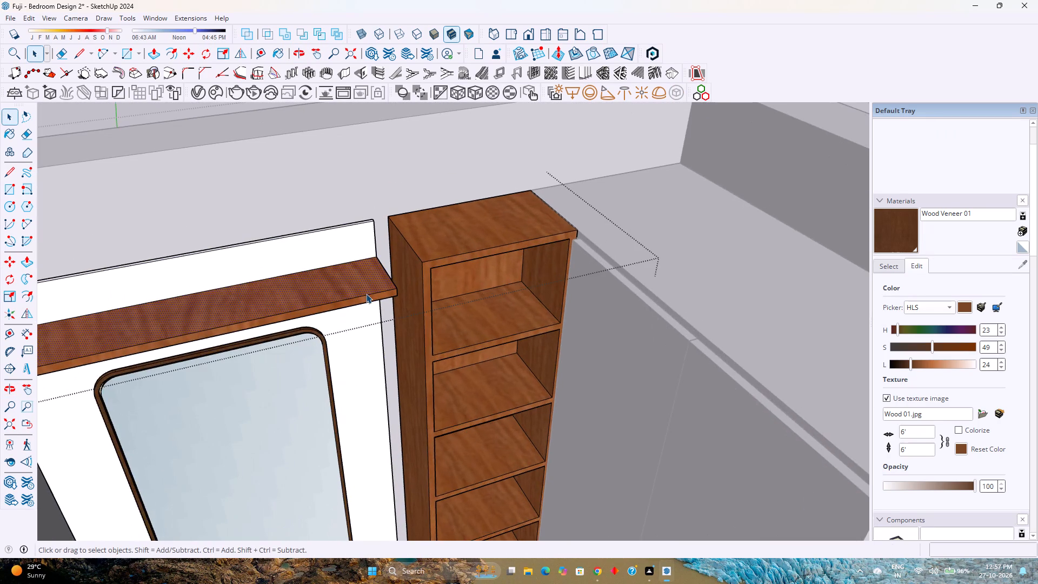
scroll(366, 294, "up", 5)
middle_click_drag(381, 295, 225, 293)
scroll(361, 294, "up", 3)
key("p")
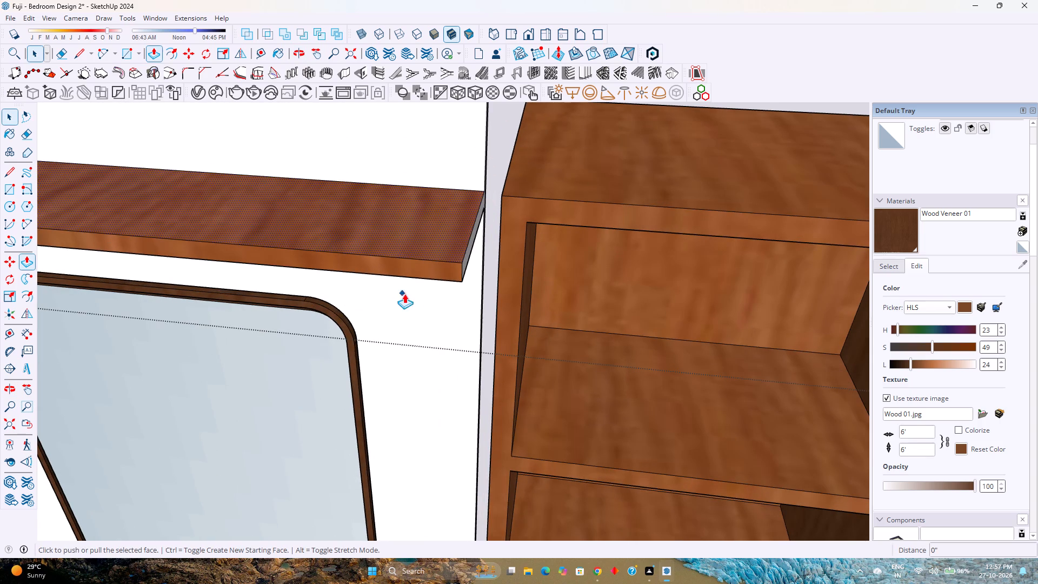
key("Escape")
left_click(469, 262)
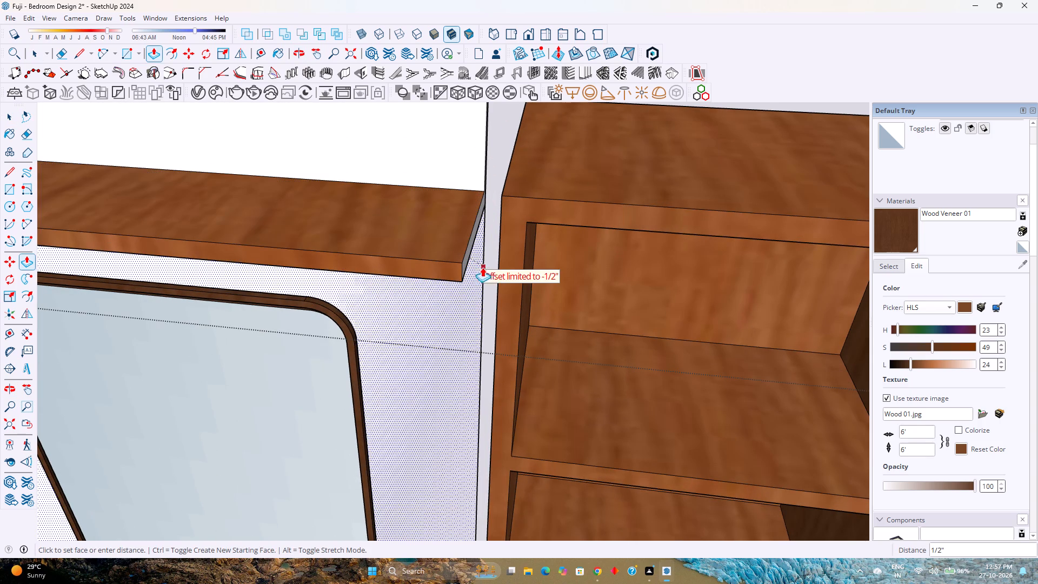
key("Escape")
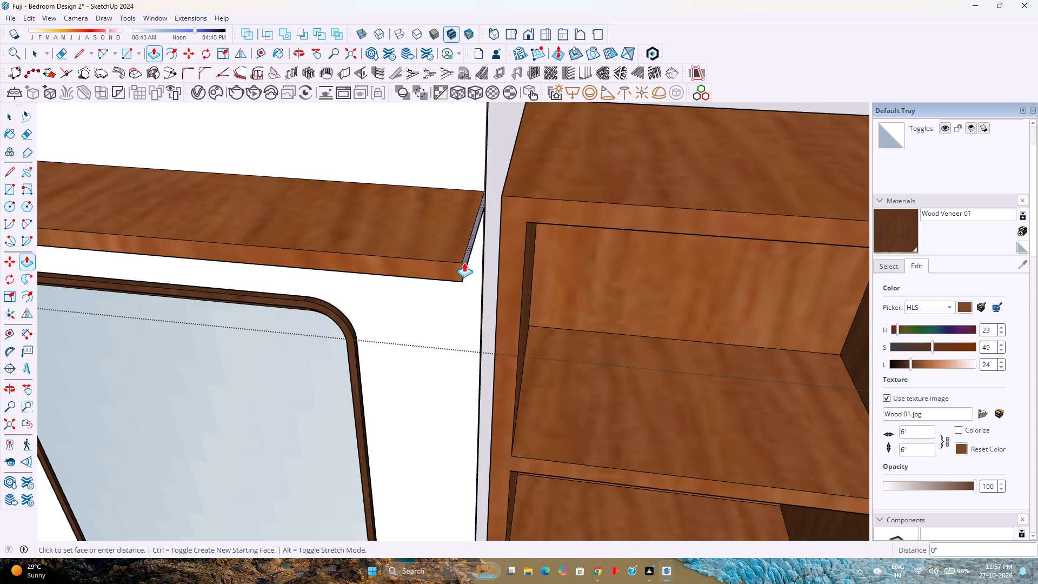
left_click(464, 262)
left_click(498, 252)
middle_click_drag(471, 271, 491, 280)
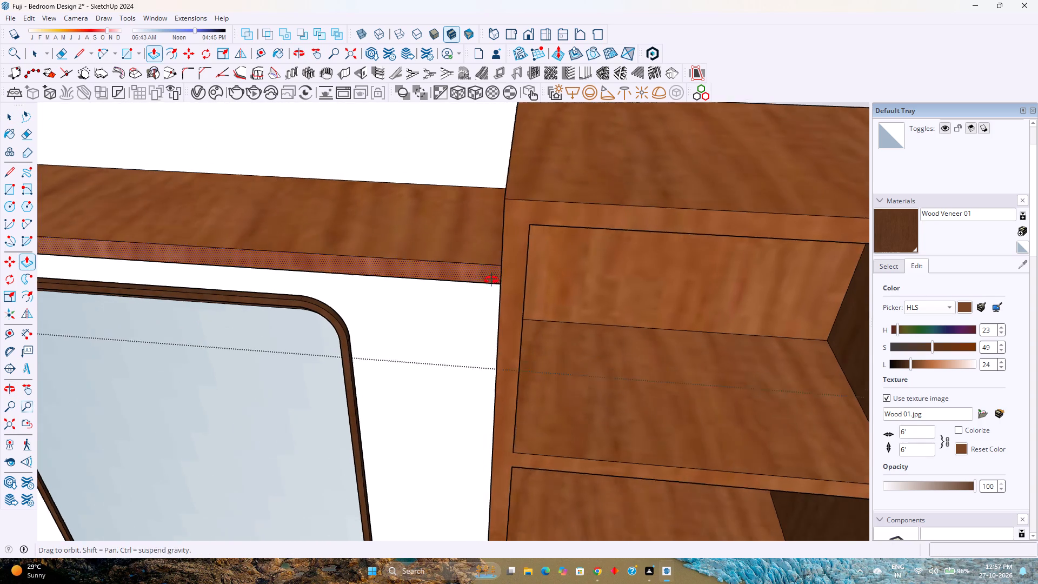
middle_click_drag(491, 280, 600, 302)
key("space")
key("Escape")
scroll(543, 298, "down", 9)
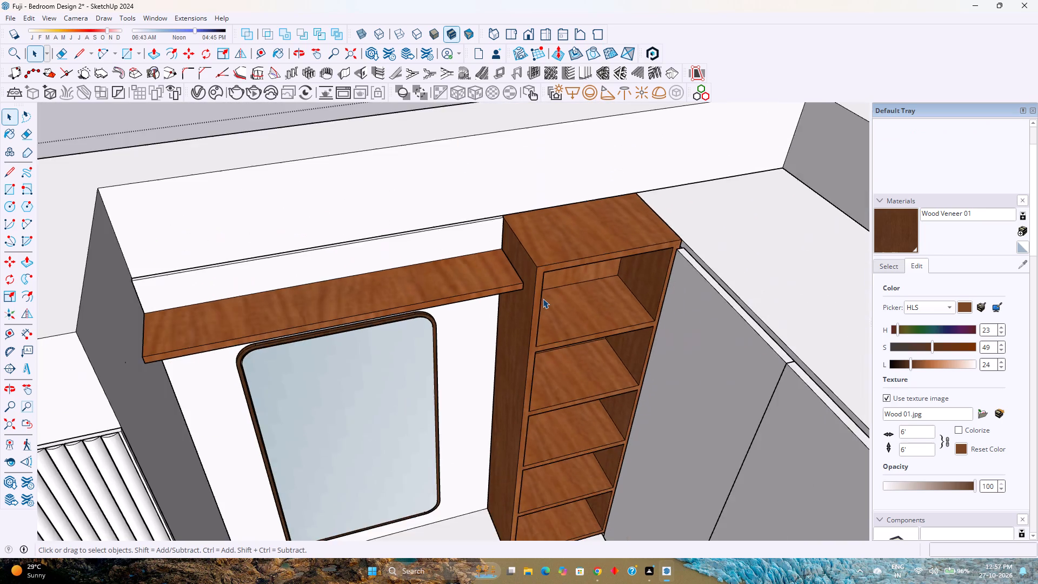
Save the bedroom model with the dressing unit and wardrobe corner in view.
middle_click_drag(538, 306, 489, 256)
scroll(489, 256, "up", 1)
scroll(489, 256, "down", 5)
middle_click_drag(475, 325, 480, 251)
scroll(480, 251, "down", 4)
middle_click_drag(473, 281, 522, 244)
middle_click(524, 243)
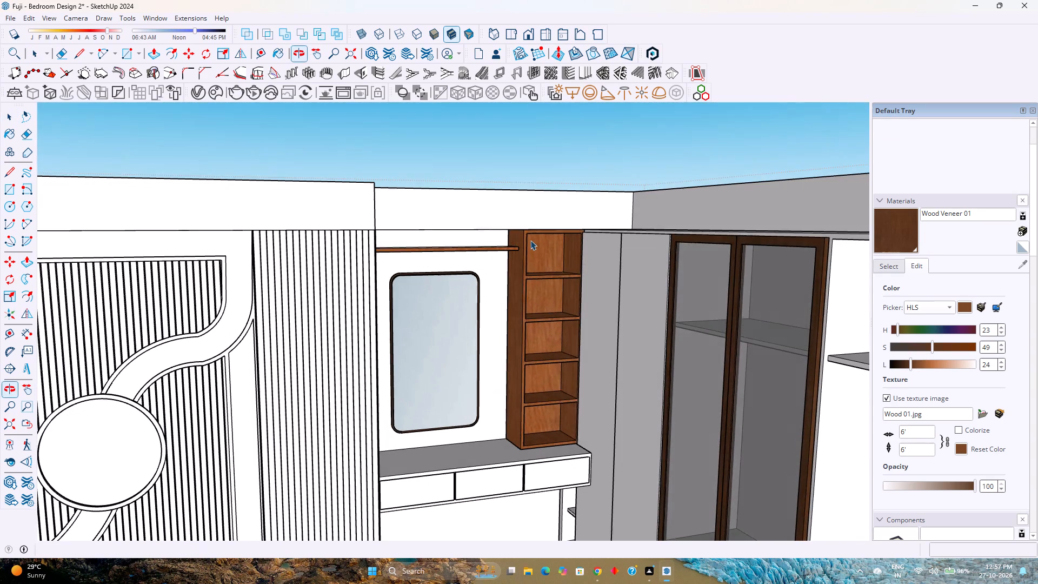
key("ctrl+s")
Switch to the standard front view of the whole bedroom and save the model.
scroll(532, 236, "down", 9)
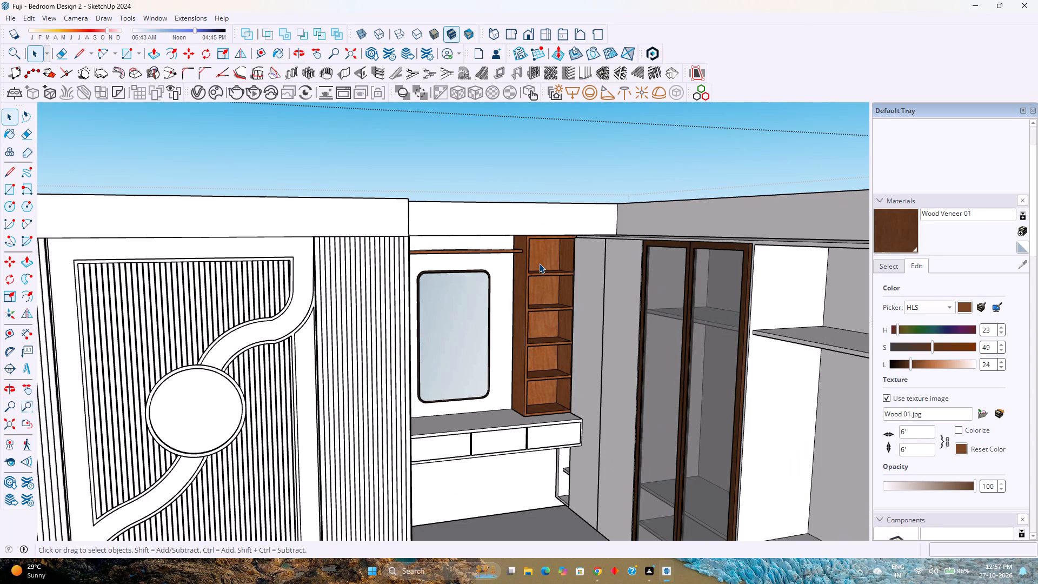
scroll(539, 263, "down", 6)
middle_click_drag(540, 309, 469, 241, "shift")
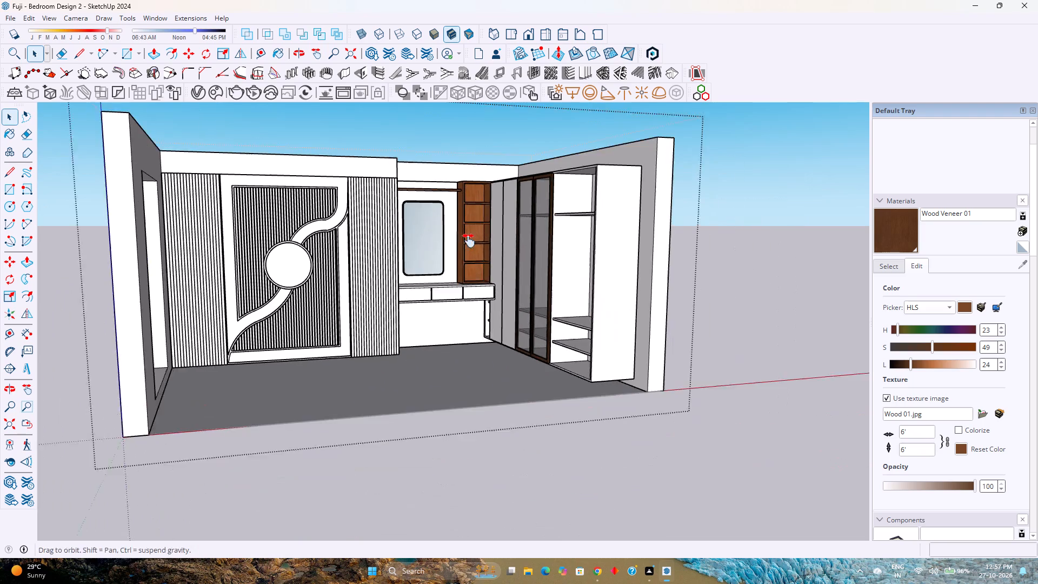
middle_click_drag(469, 241, 459, 232, "shift")
middle_click(458, 231, "shift")
middle_click_drag(473, 238, 517, 286, "shift")
middle_click(517, 286, "shift")
middle_click_drag(578, 321, 534, 318)
middle_click(534, 318)
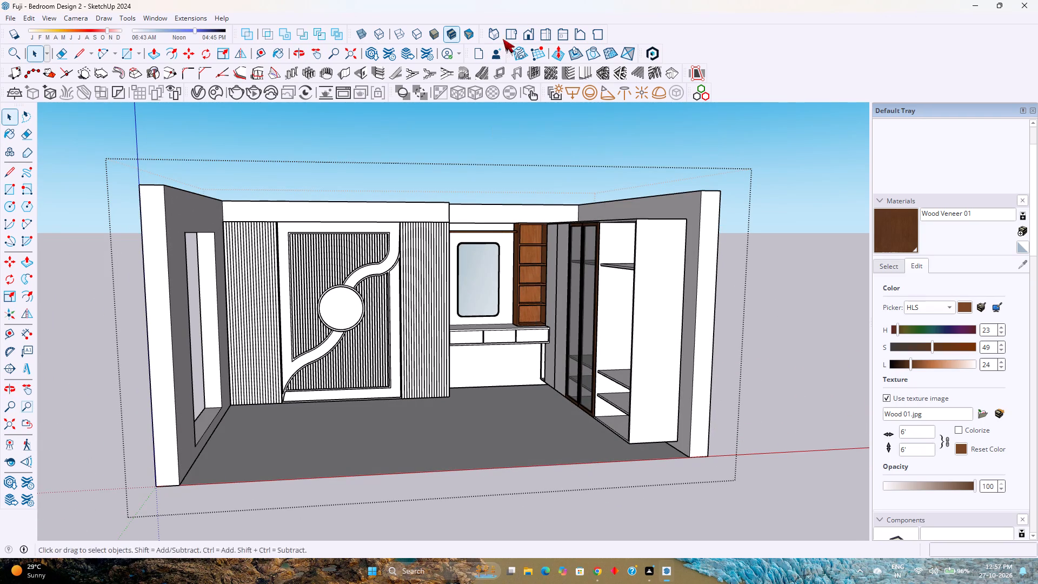
left_click(530, 29)
key("ctrl+s")
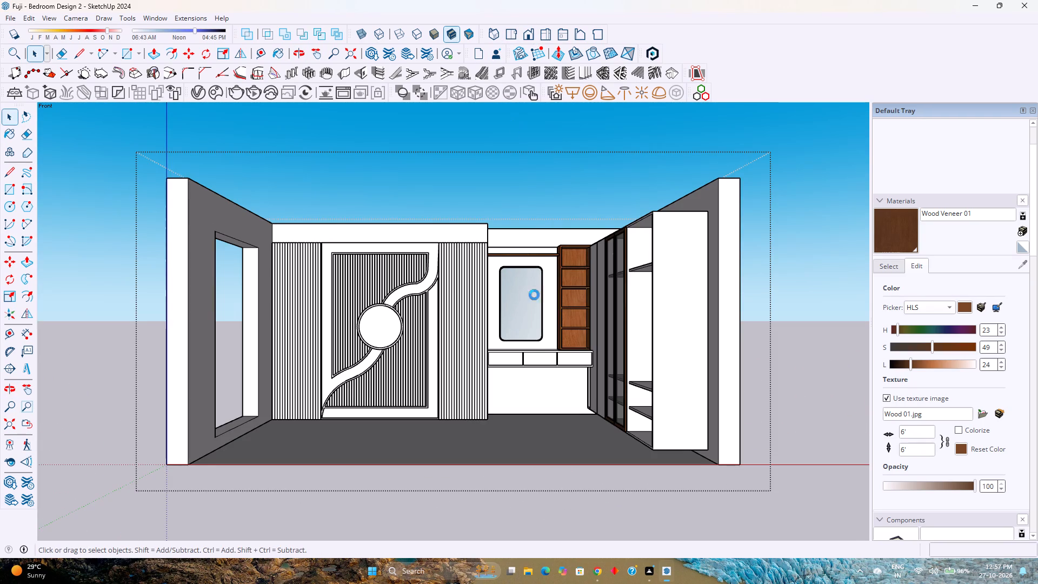
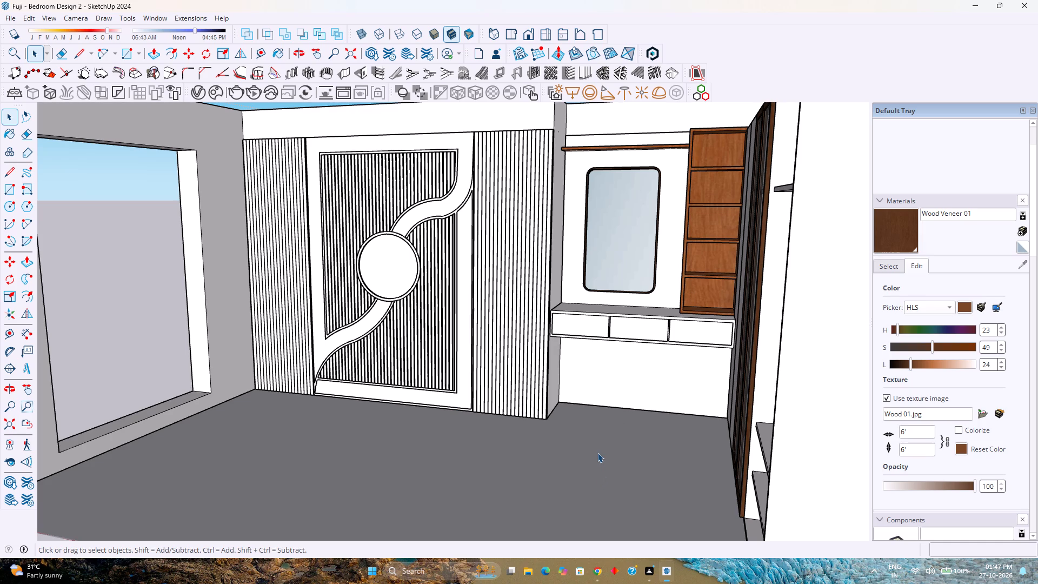
Examine the corner where the veneer shelf tower and dressing unit meet the plain wardrobe shutters.
scroll(661, 316, "up", 3)
scroll(661, 316, "down", 2)
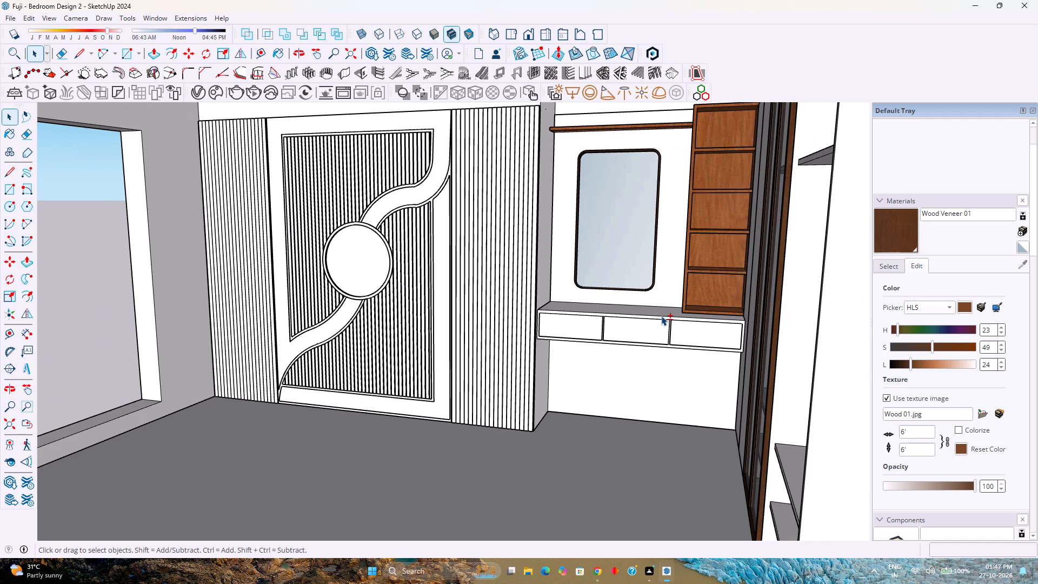
middle_click_drag(661, 316, 533, 370, "shift")
middle_click_drag(532, 370, 718, 398)
middle_click(718, 398)
middle_click_drag(406, 359, 397, 397, "shift")
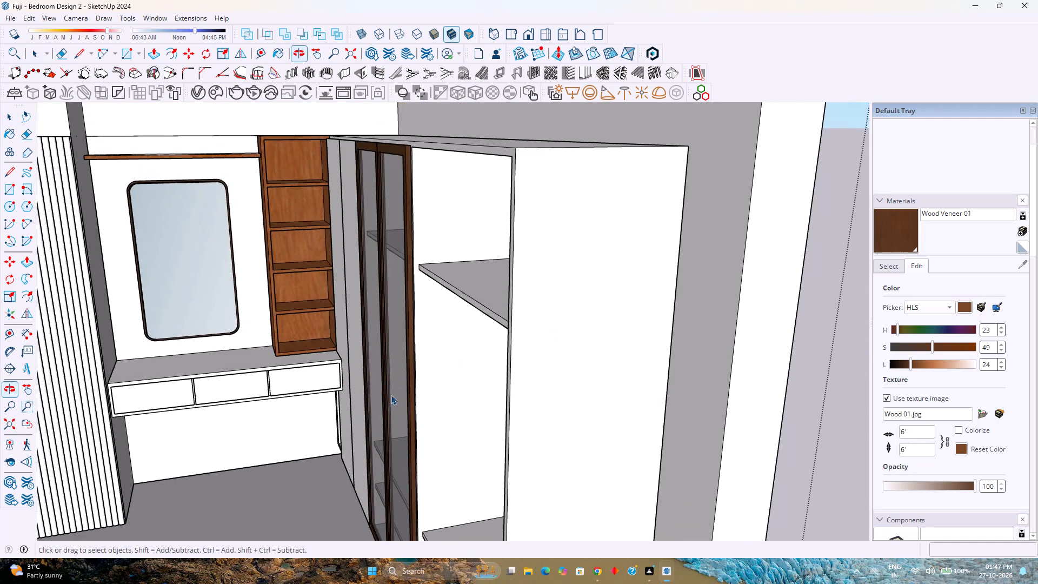
middle_click_drag(391, 395, 498, 402)
middle_click(498, 402)
scroll(379, 343, "up", 3)
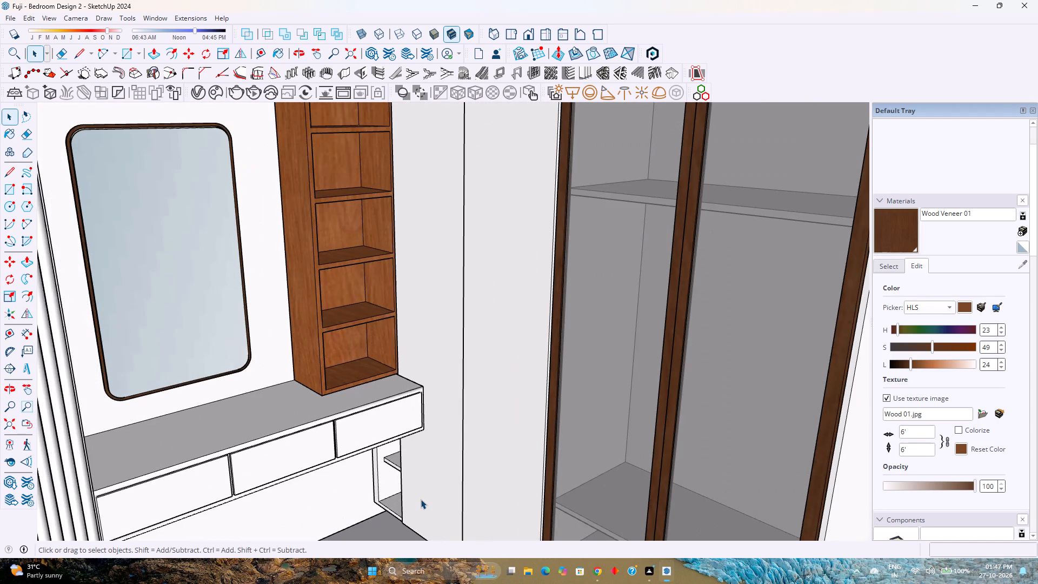
scroll(421, 500, "up", 1)
scroll(421, 495, "down", 4)
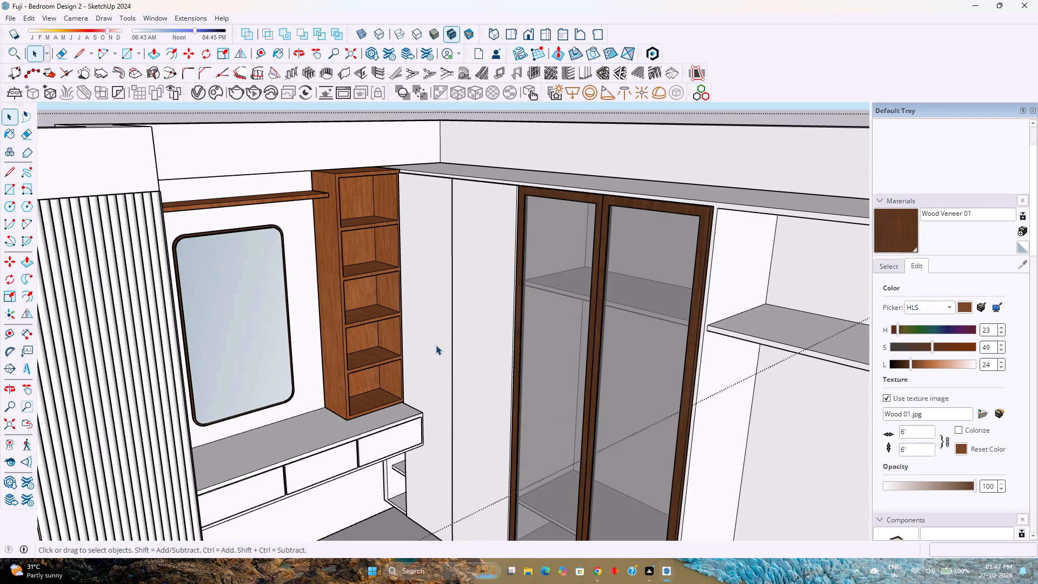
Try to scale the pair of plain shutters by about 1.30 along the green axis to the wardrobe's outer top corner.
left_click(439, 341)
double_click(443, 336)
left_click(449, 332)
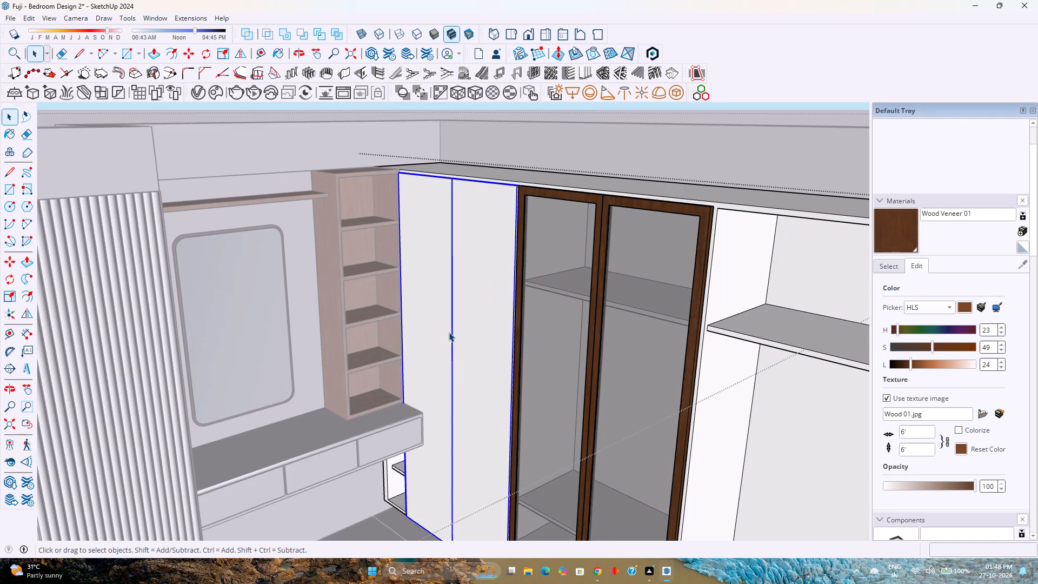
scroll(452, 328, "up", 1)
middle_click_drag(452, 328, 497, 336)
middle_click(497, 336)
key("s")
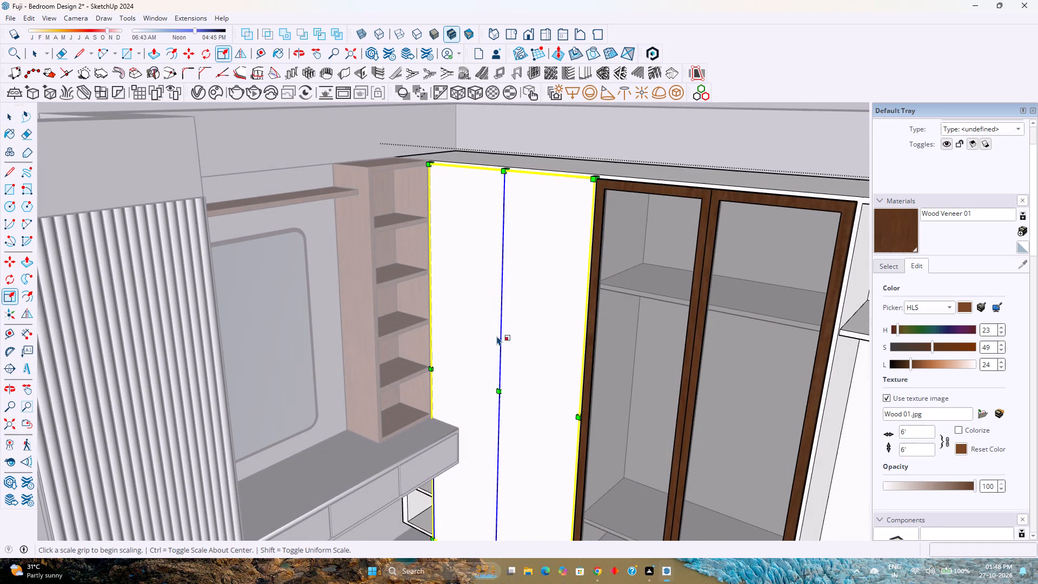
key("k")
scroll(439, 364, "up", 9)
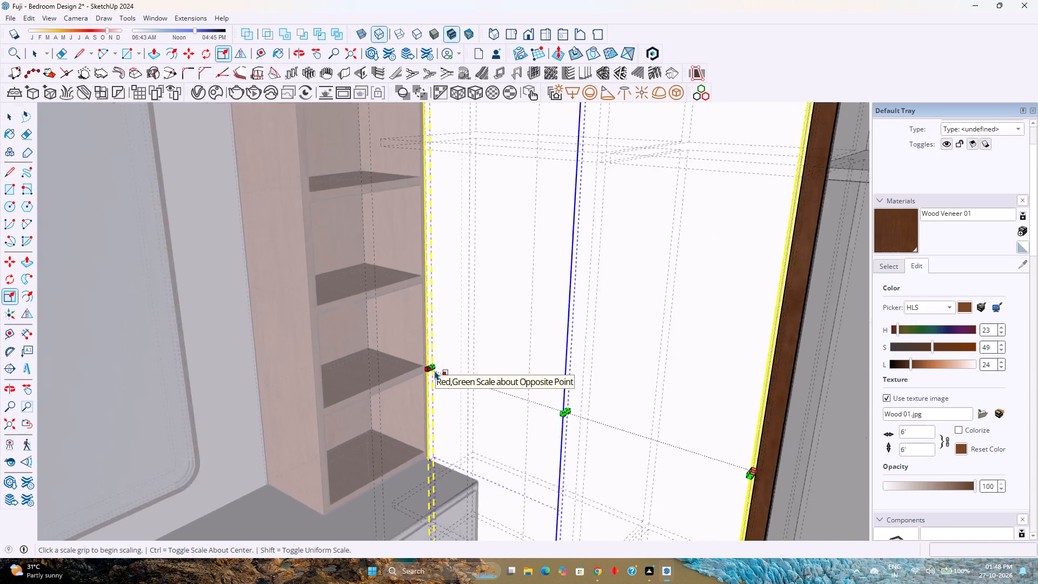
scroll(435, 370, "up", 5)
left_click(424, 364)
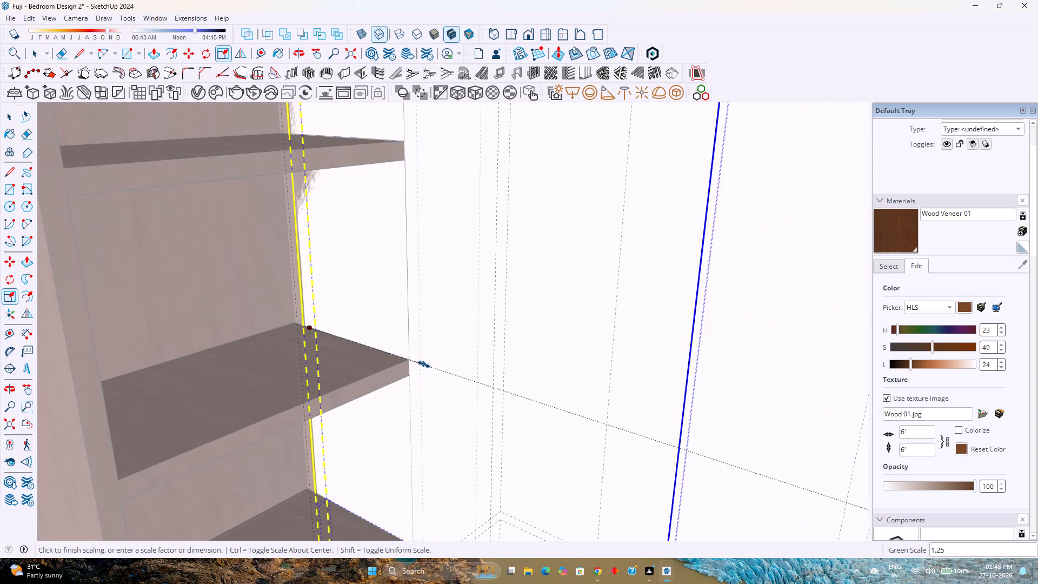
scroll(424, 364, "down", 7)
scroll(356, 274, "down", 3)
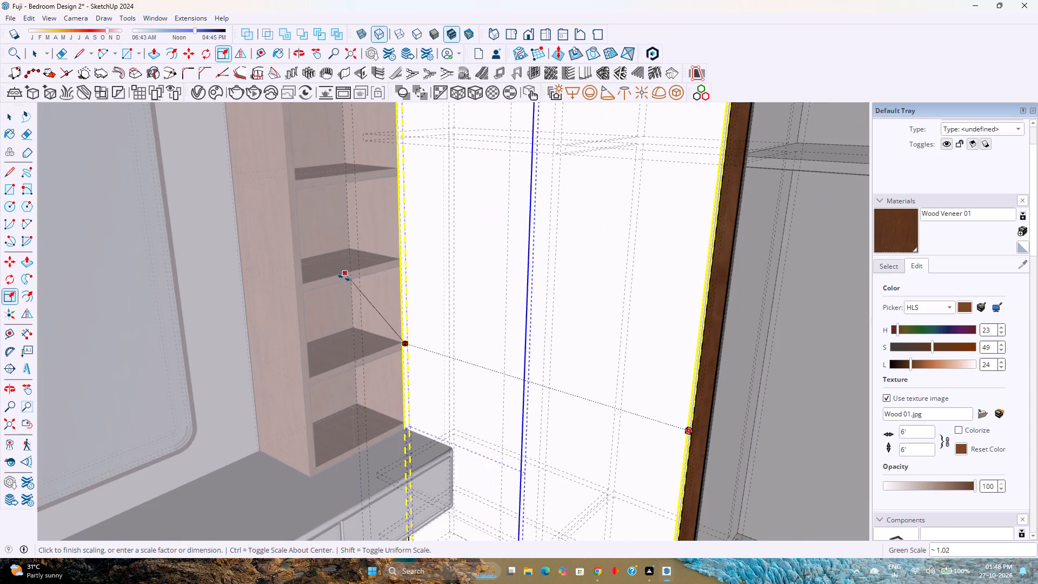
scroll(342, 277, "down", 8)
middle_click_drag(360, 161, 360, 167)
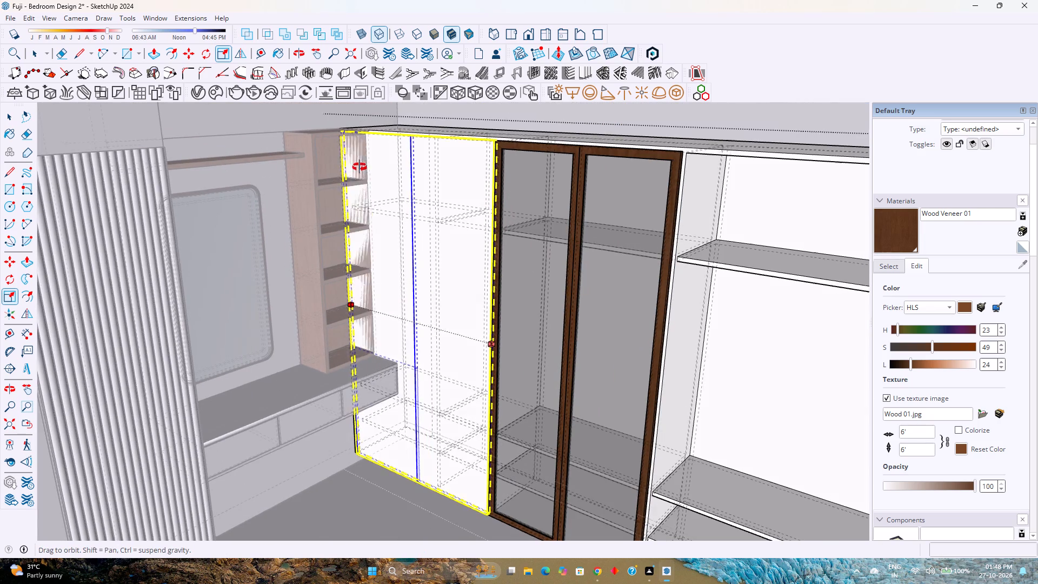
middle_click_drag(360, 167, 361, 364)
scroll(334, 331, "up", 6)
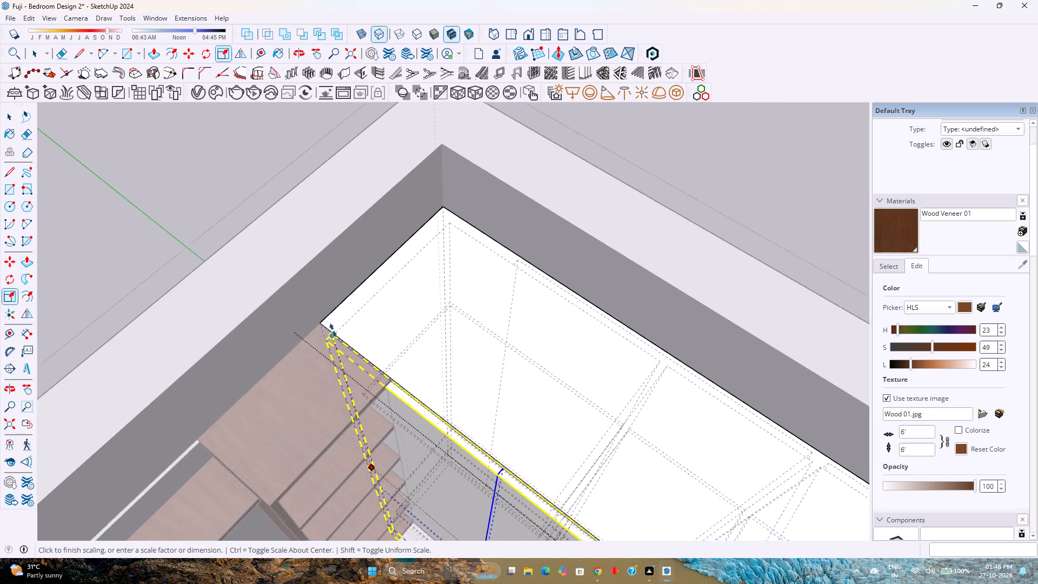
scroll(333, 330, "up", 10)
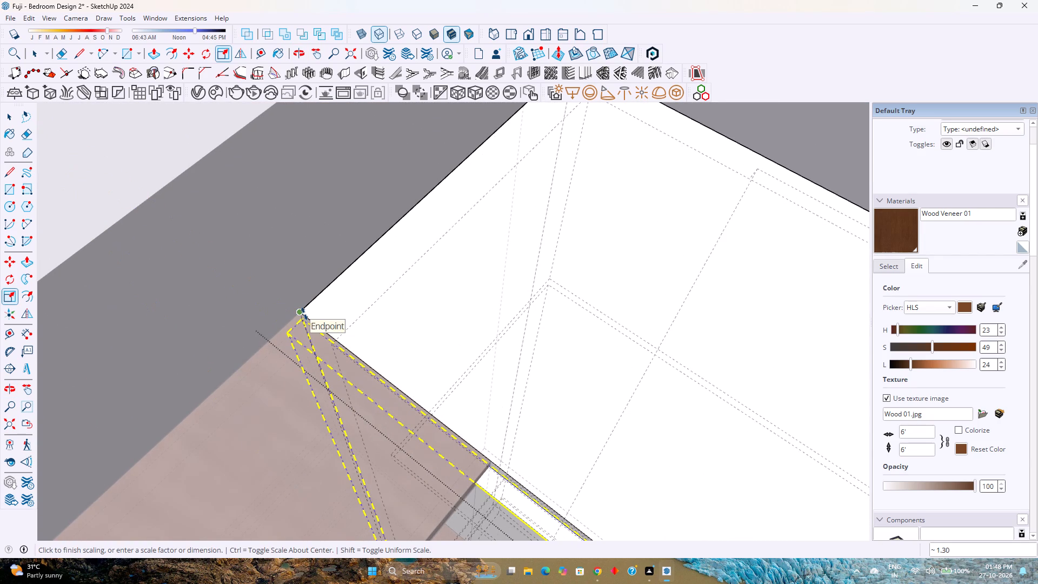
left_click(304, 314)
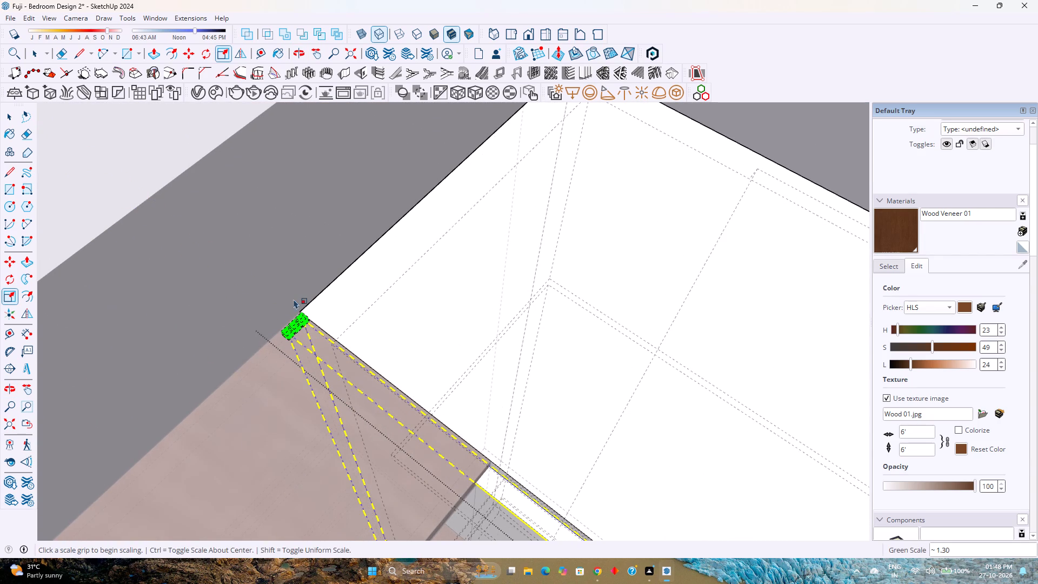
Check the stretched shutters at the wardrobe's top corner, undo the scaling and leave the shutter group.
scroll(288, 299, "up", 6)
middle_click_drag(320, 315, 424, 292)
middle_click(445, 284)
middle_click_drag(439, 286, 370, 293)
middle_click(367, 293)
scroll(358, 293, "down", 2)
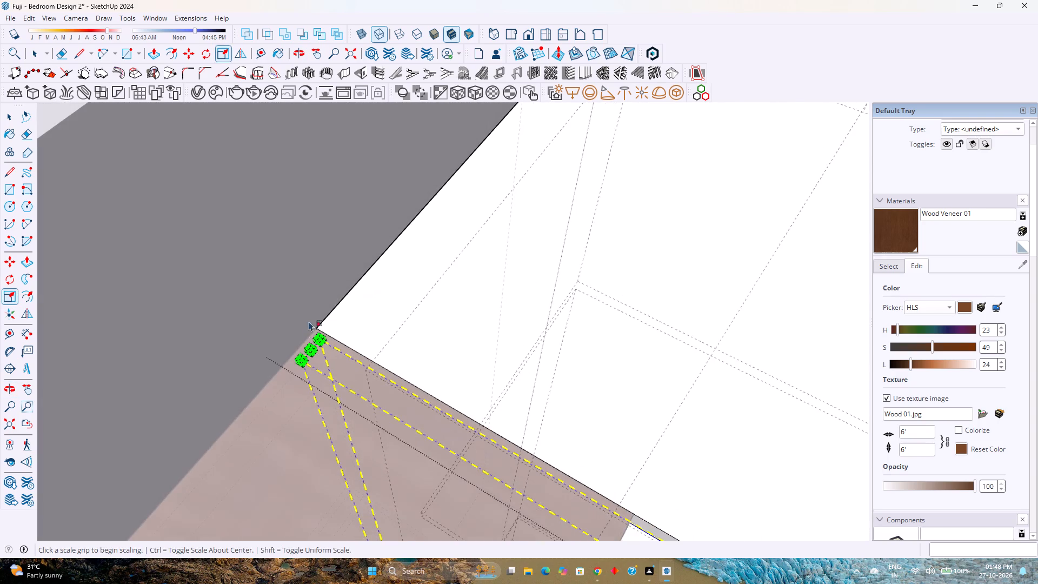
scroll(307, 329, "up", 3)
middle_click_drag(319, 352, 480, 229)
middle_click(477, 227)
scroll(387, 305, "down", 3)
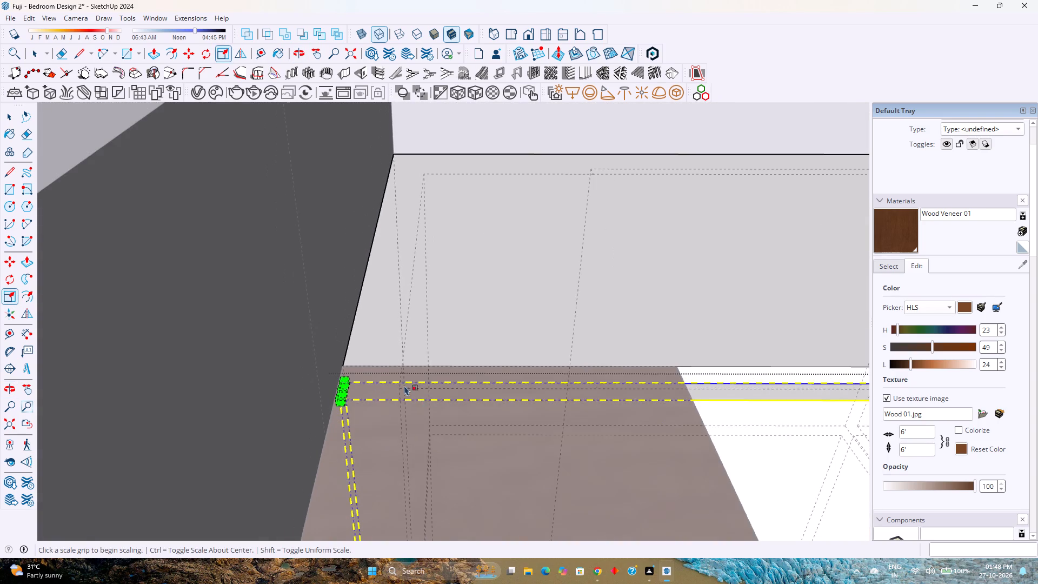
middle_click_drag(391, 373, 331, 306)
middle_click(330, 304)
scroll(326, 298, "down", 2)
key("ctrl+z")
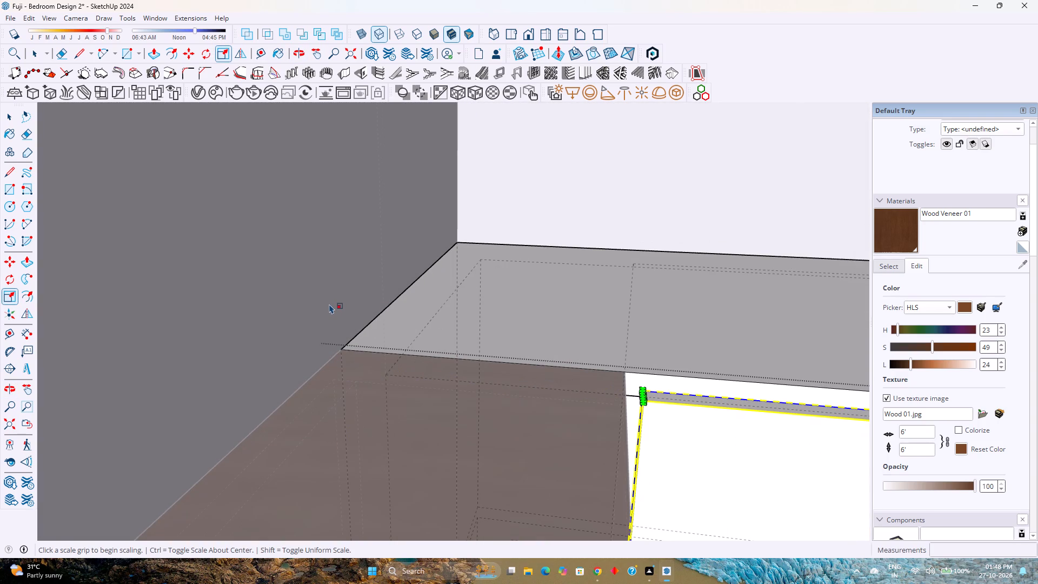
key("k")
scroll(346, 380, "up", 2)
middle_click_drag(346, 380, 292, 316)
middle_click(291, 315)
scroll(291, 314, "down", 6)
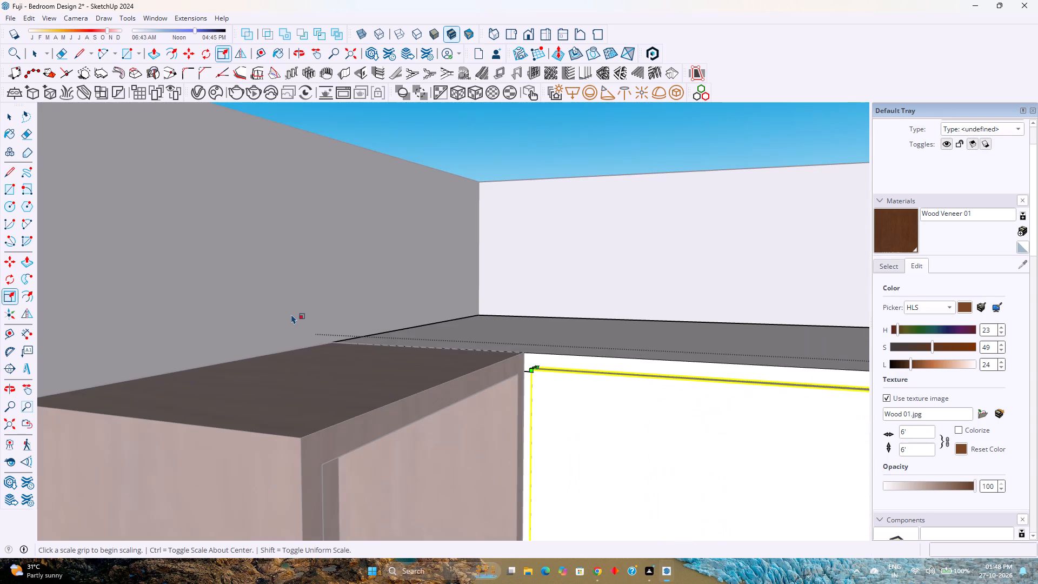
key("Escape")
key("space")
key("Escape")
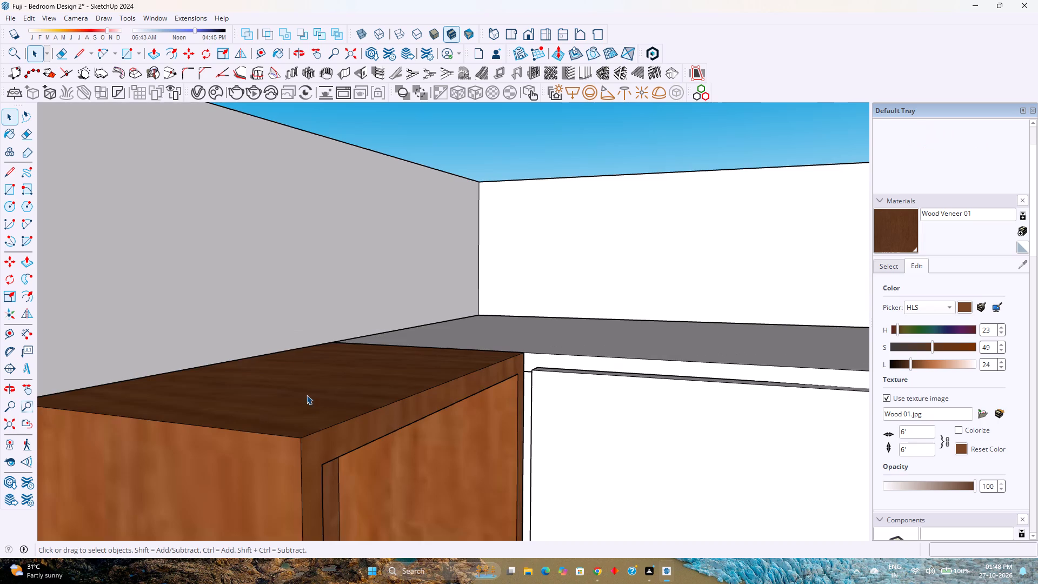
Hide the dressing unit with its veneer shelf tower to expose the wardrobe's corner end.
left_click(309, 427)
scroll(309, 427, "down", 10)
middle_click_drag(335, 432, 231, 431)
scroll(231, 431, "down", 4)
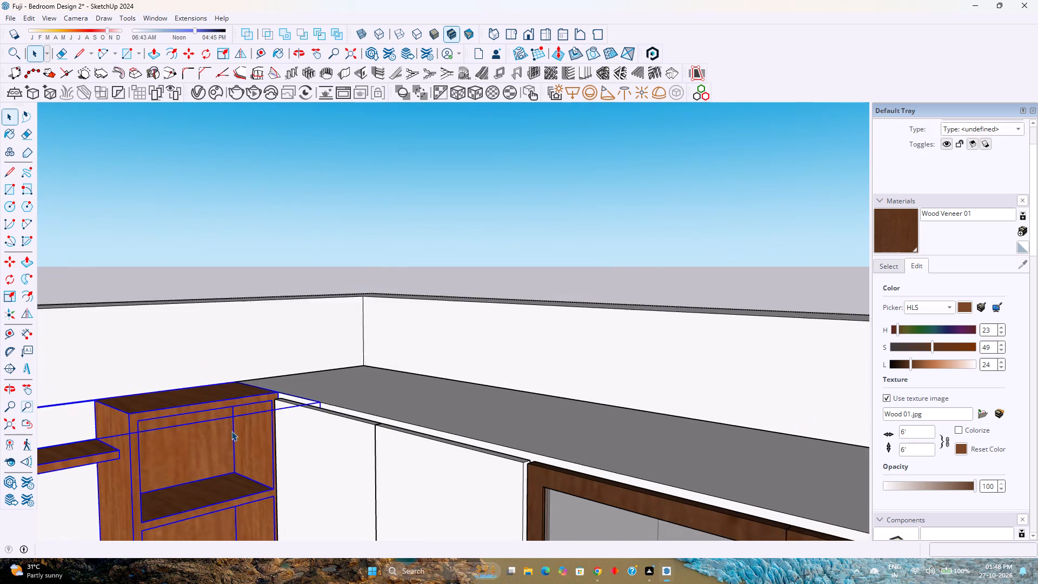
right_click(231, 431)
left_click(271, 173)
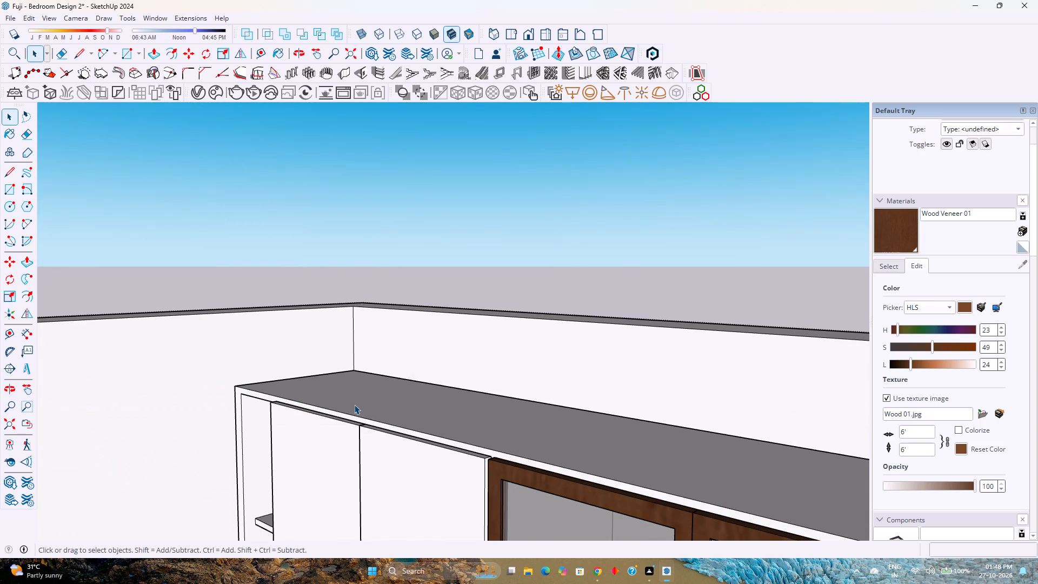
Inside the wardrobe carcass group, measure the thickness of the end panel at its top corner near the room wall.
scroll(354, 404, "down", 2)
middle_click_drag(347, 406, 481, 320, "shift")
middle_click_drag(421, 347, 480, 354)
middle_click(480, 354)
scroll(481, 354, "up", 3)
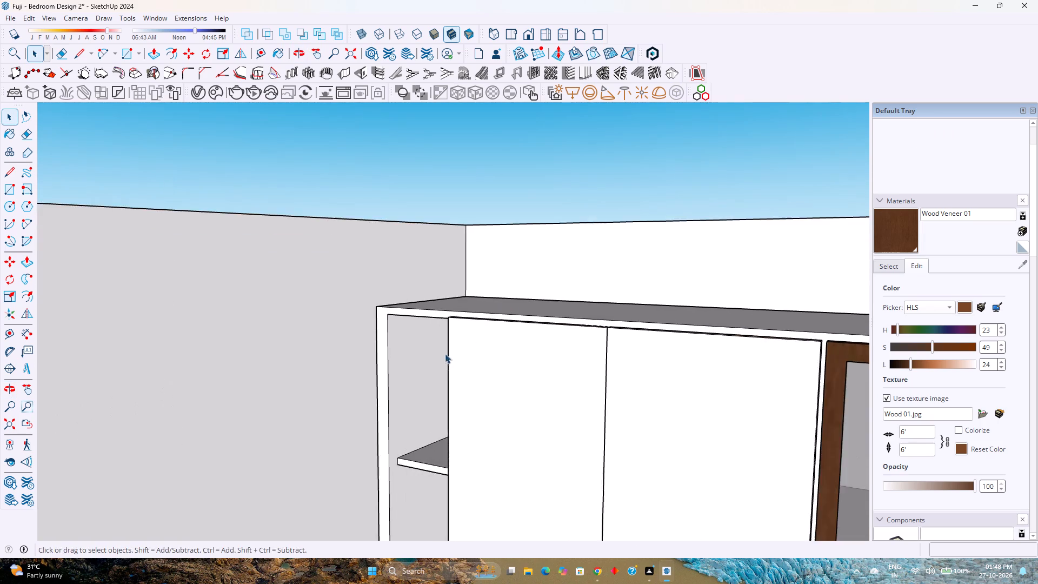
scroll(445, 354, "up", 2)
middle_click_drag(392, 358, 431, 390)
scroll(412, 362, "up", 1)
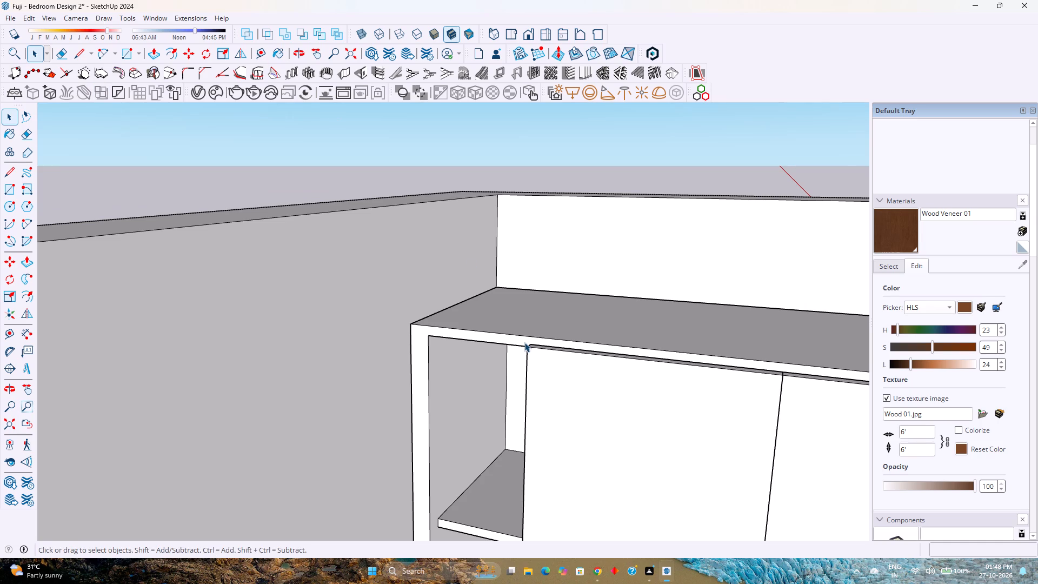
double_click(525, 343)
scroll(525, 343, "up", 2)
left_click(525, 343)
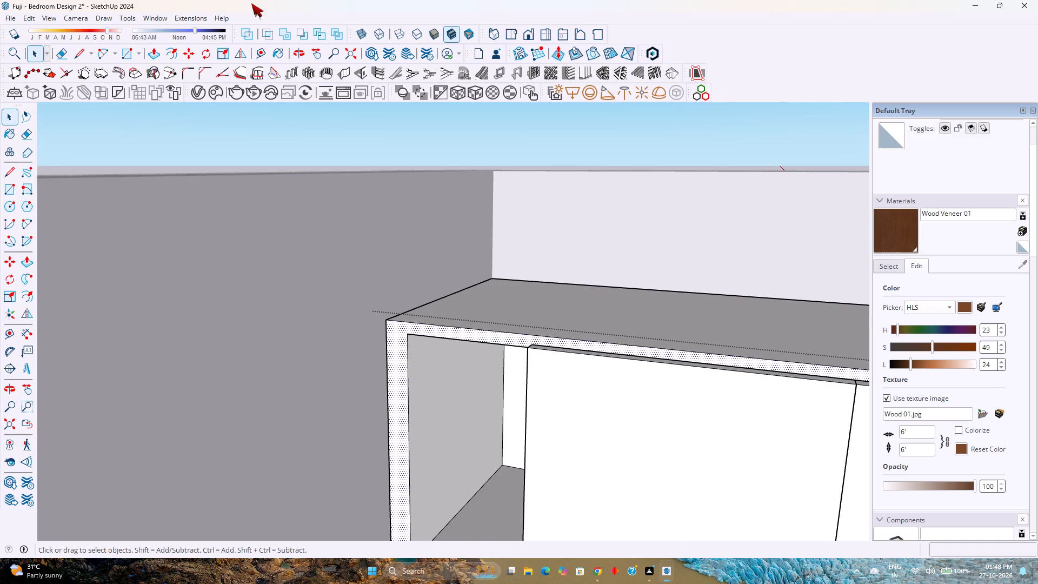
left_click(258, 52)
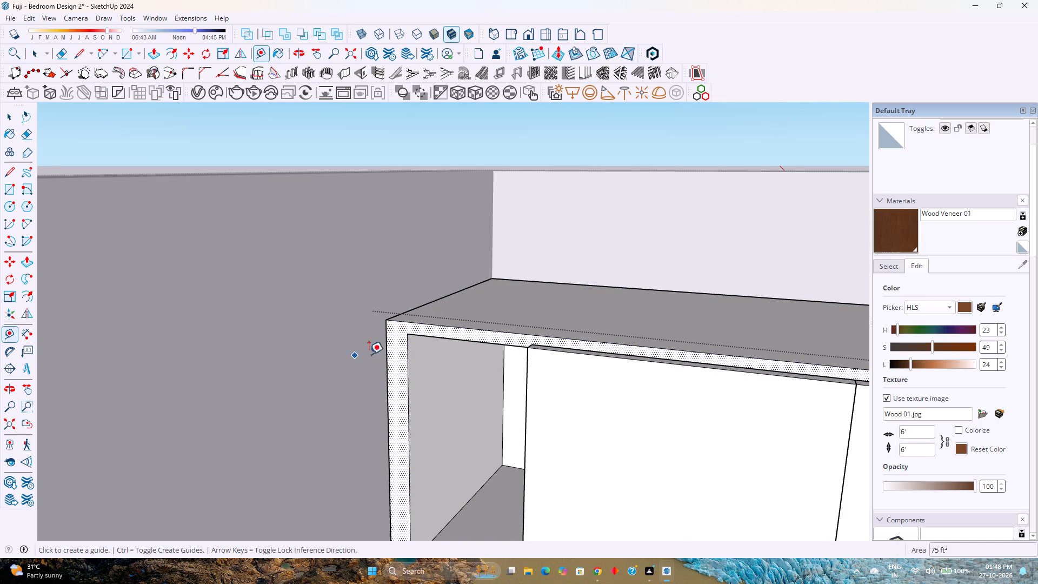
left_click(388, 333)
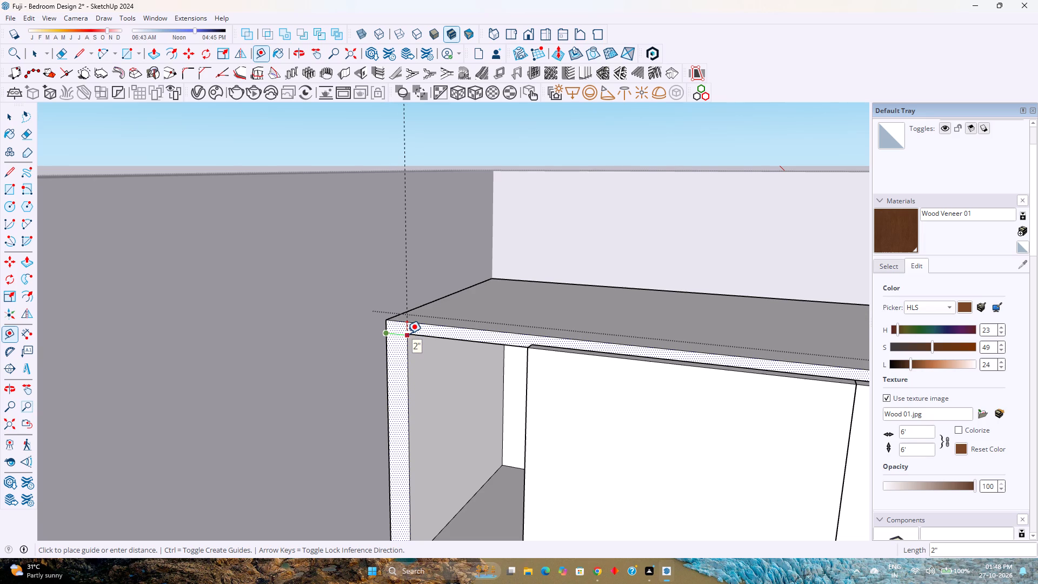
key("Escape")
Push the inner face of the wardrobe's end panel 1" toward the room wall to make the panel thinner.
key("p")
key("space")
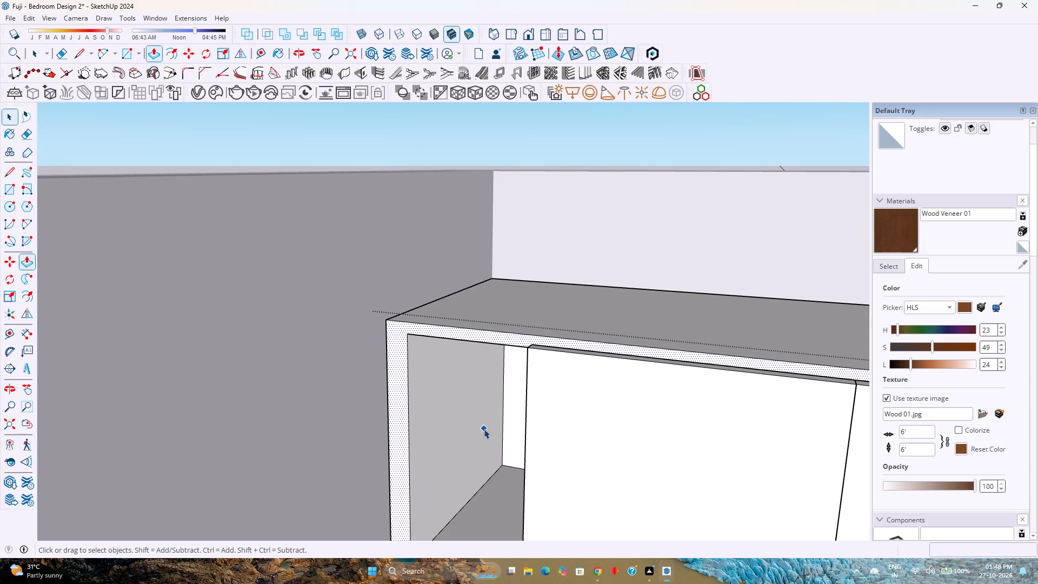
double_click(465, 425)
key("p")
left_click(437, 426)
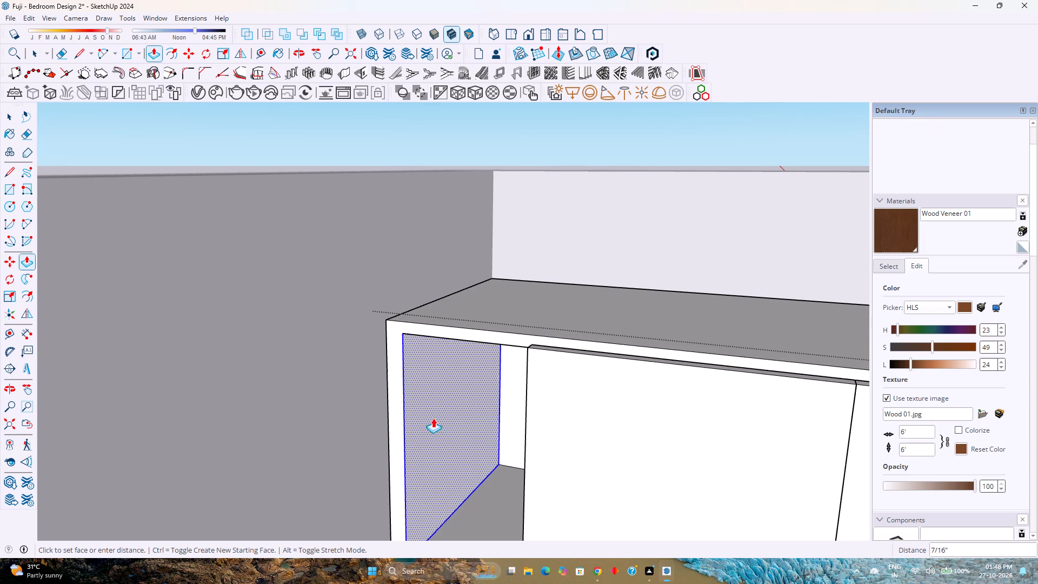
key("1")
key("Return")
Examine the corner compartment's end panel and shelf ends from the wardrobe's top down to the floor.
scroll(432, 416, "down", 4)
middle_click_drag(428, 430, 428, 429, "shift")
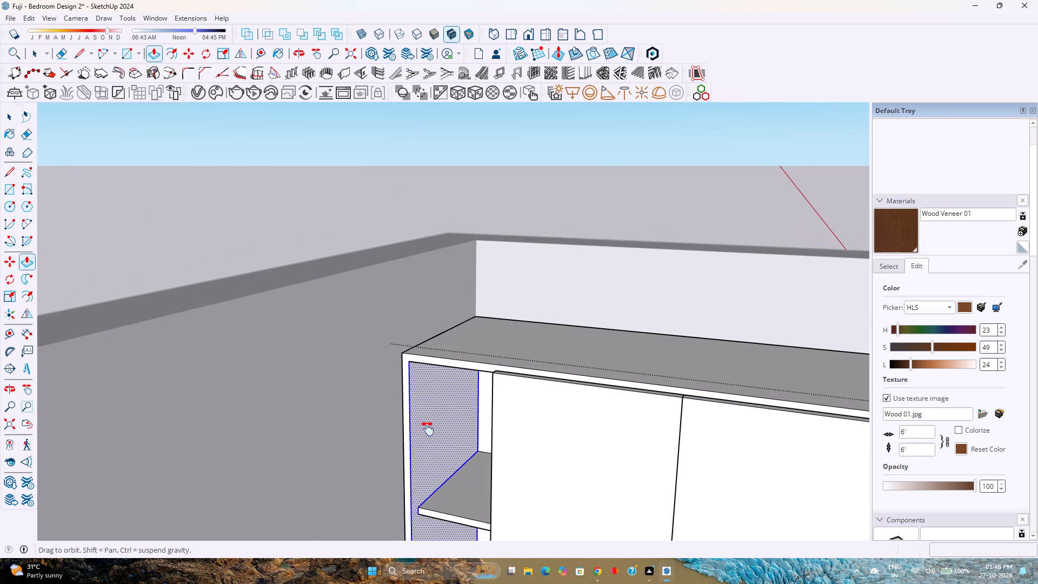
middle_click_drag(428, 429, 446, 361, "shift")
middle_click(446, 361, "shift")
scroll(446, 361, "down", 3)
scroll(453, 472, "down", 3)
middle_click_drag(453, 487, 448, 366, "shift")
scroll(448, 355, "down", 2)
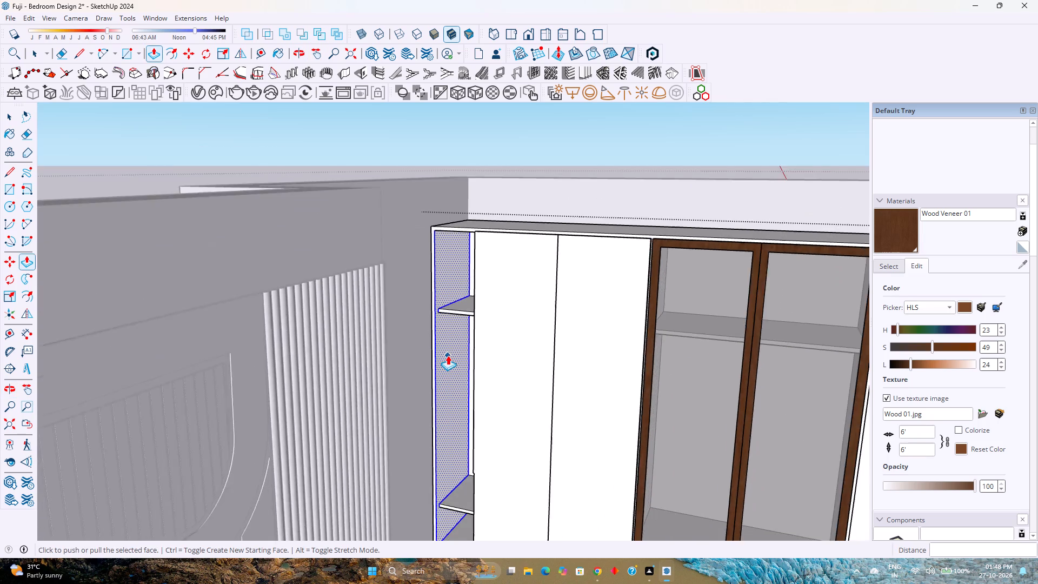
middle_click_drag(441, 448, 429, 388)
middle_click(429, 386)
middle_click(429, 382)
middle_click(428, 379)
middle_click(428, 379)
scroll(478, 448, "up", 6)
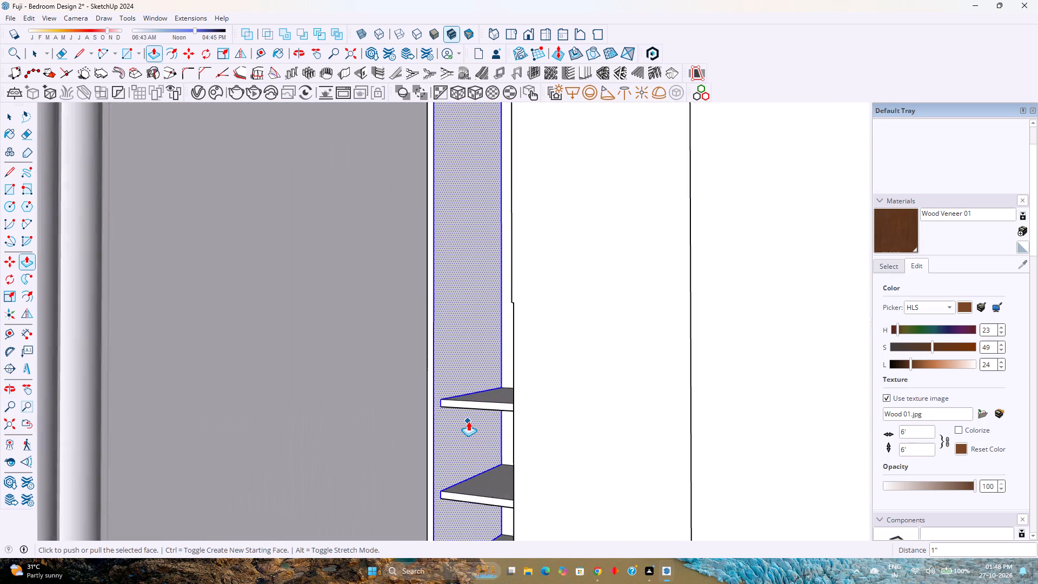
scroll(468, 421, "up", 8)
middle_click(468, 421)
middle_click_drag(468, 421, 512, 466)
scroll(460, 427, "down", 2)
middle_click_drag(460, 427, 538, 510)
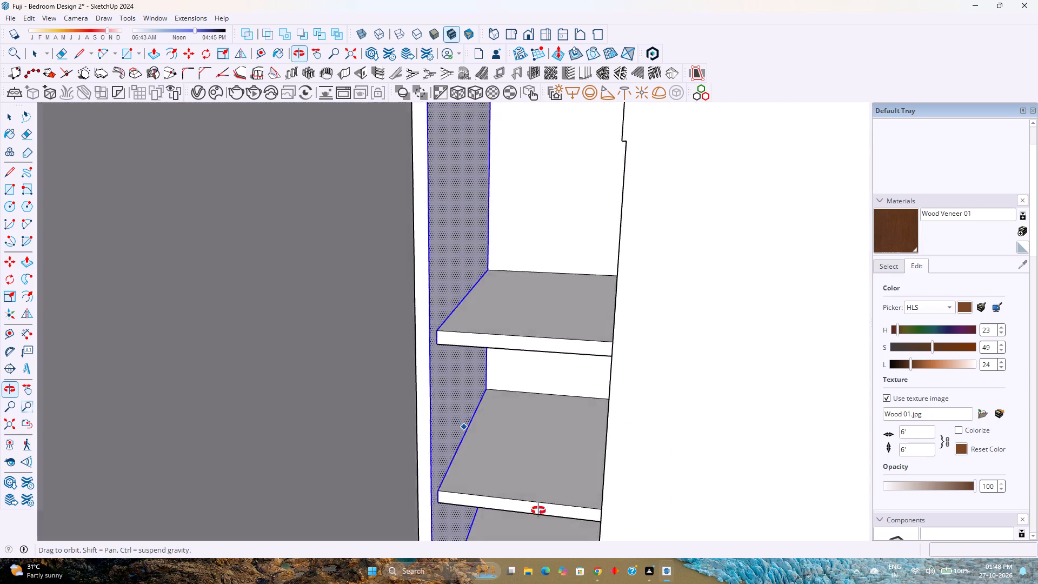
middle_click_drag(538, 510, 420, 449)
middle_click(420, 449)
key("space")
scroll(417, 442, "down", 11)
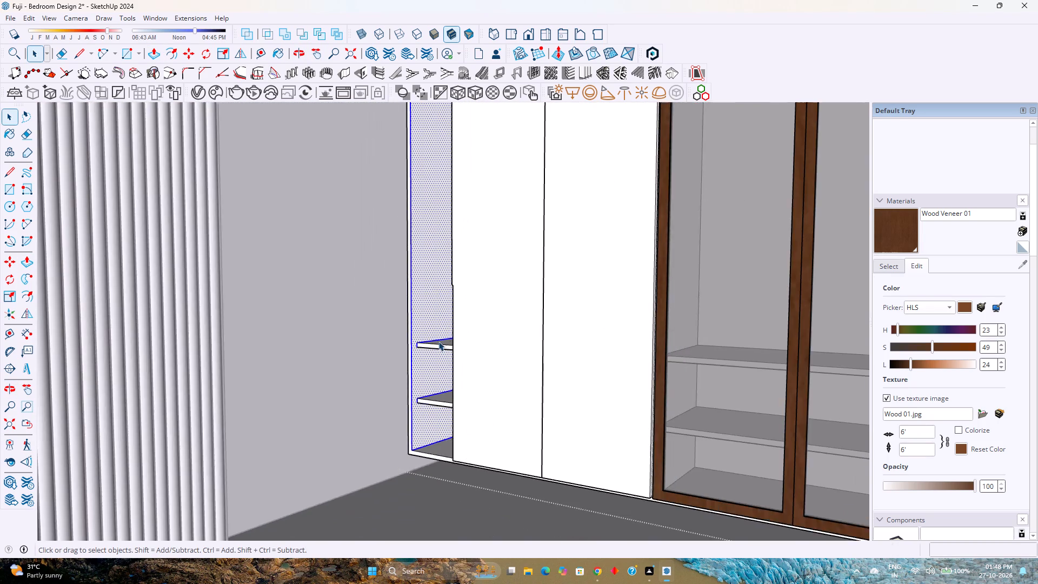
Place a vertical guide 0.75" inward from the outer edge of the wardrobe's corner end panel.
middle_click_drag(438, 323, 456, 489, "shift")
middle_click(456, 489, "shift")
scroll(473, 289, "down", 1)
middle_click_drag(473, 289, 470, 435, "shift")
scroll(467, 435, "down", 1)
scroll(419, 355, "up", 7)
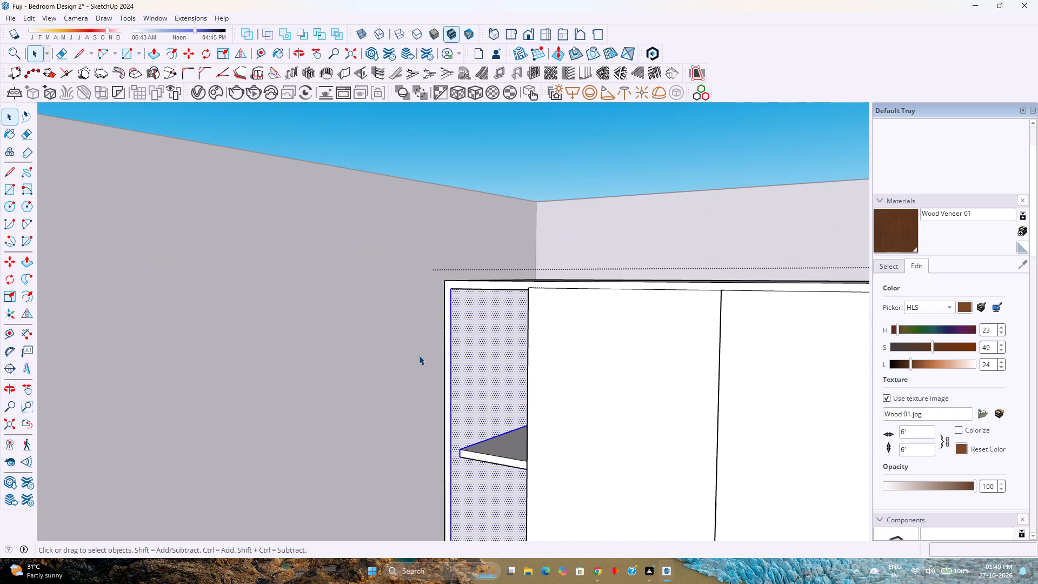
left_click(258, 58)
scroll(417, 282, "up", 6)
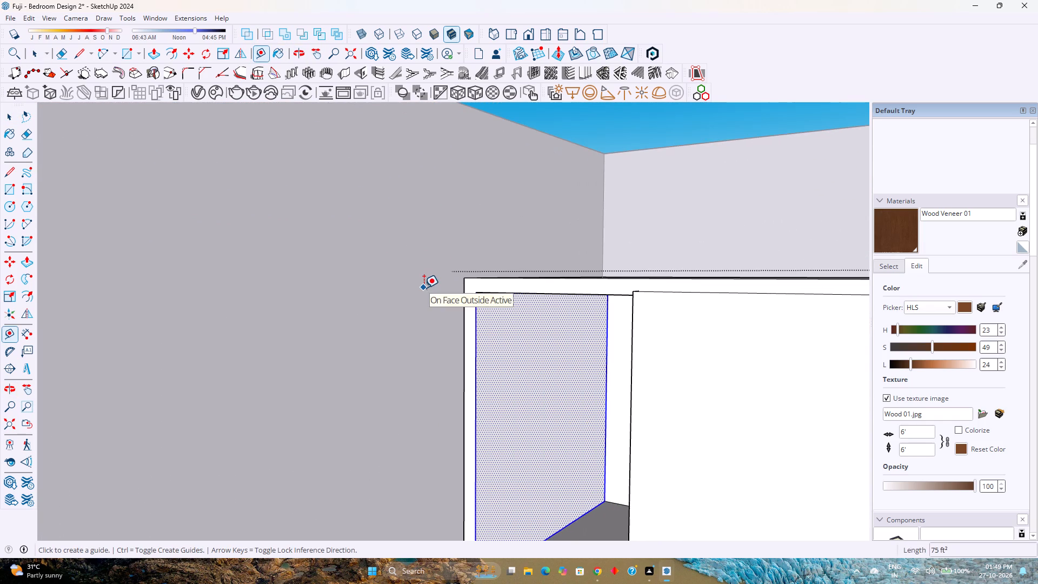
key("Escape")
key("Escape")
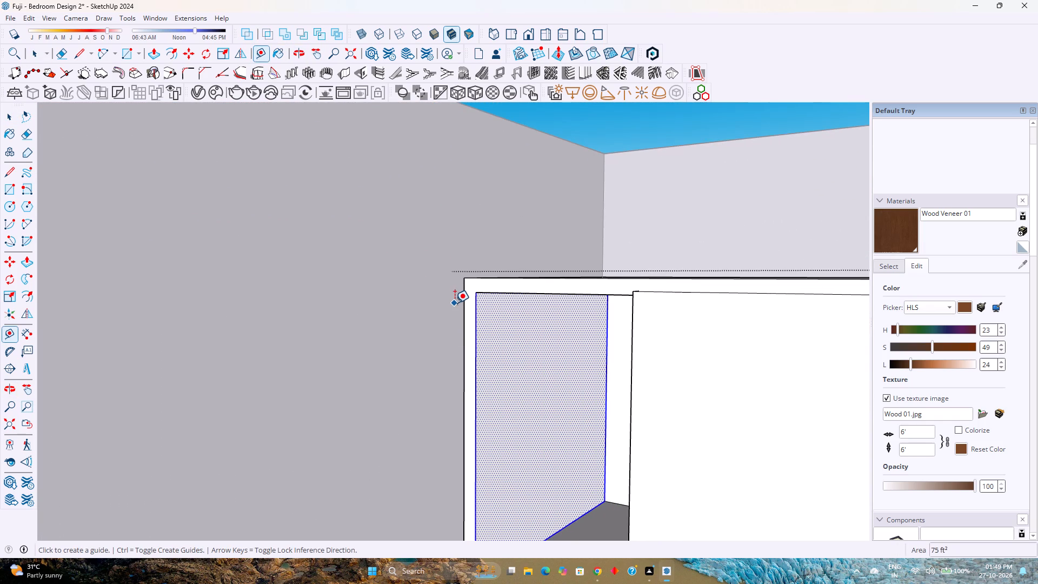
left_click(464, 307)
scroll(469, 278, "up", 3)
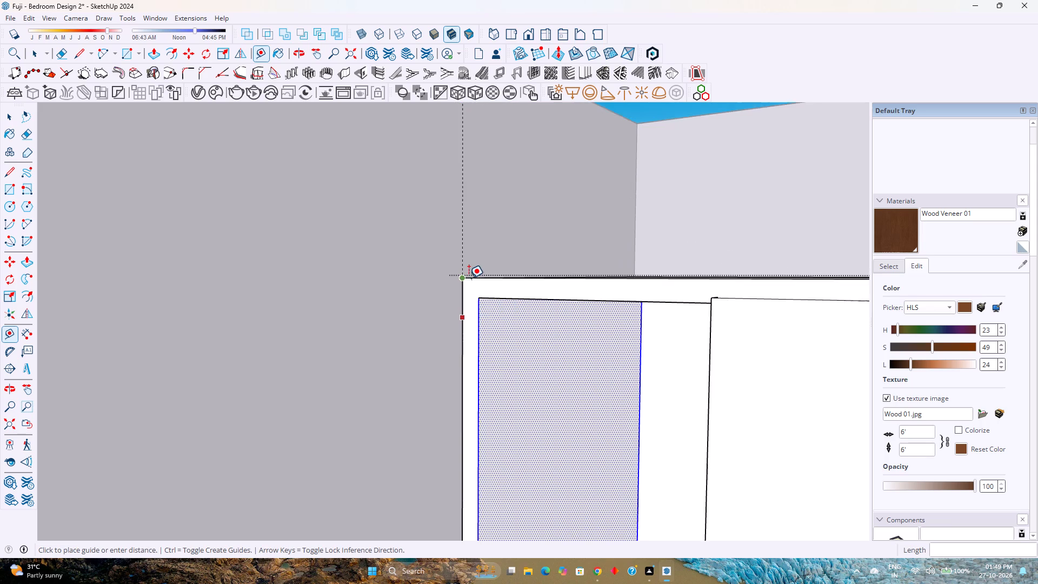
scroll(469, 278, "up", 6)
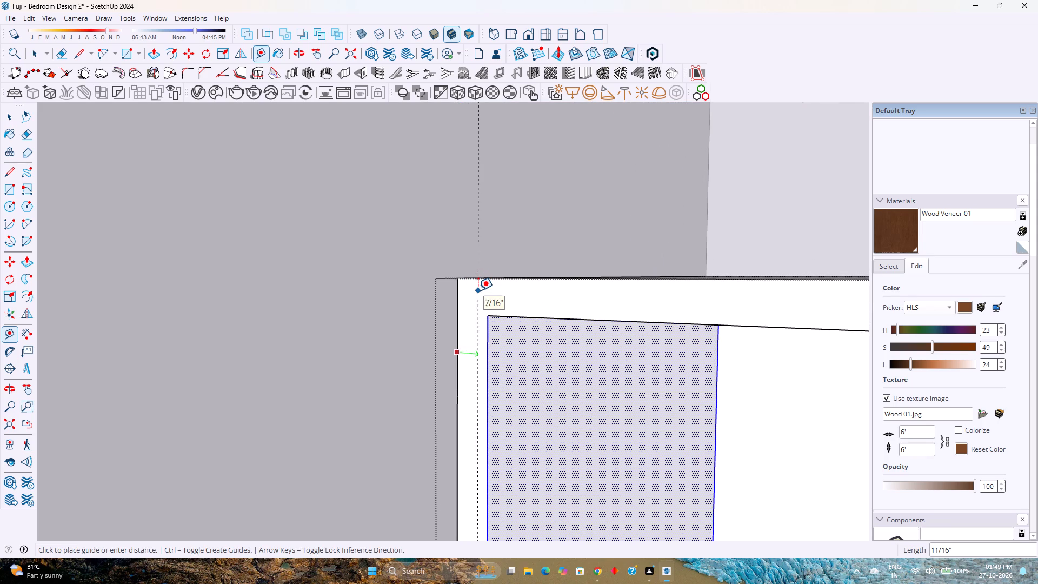
type("0.75")
key("Return")
type("v")
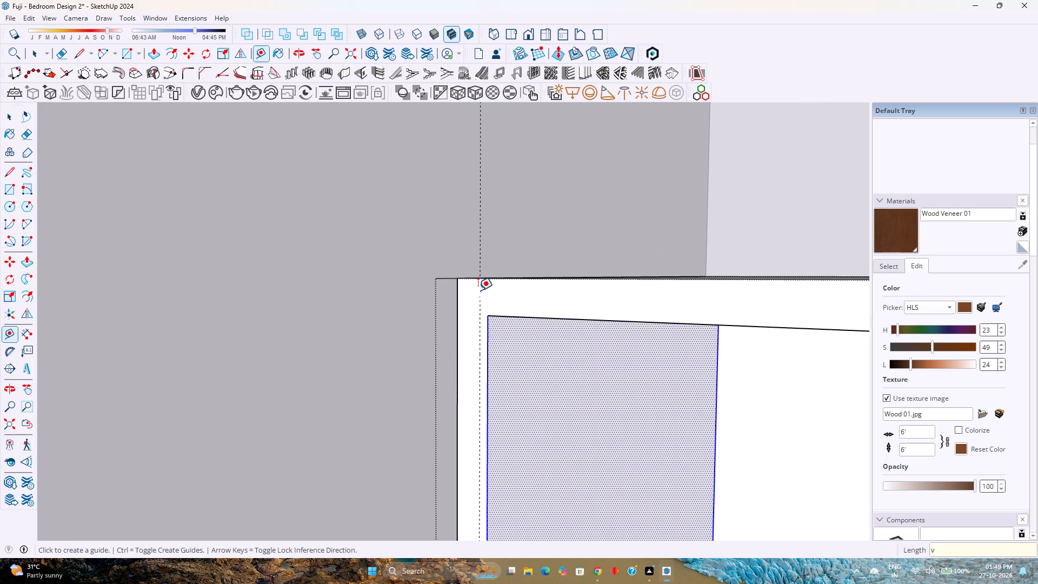
key("space")
key("space")
Scale the pair of solid shutters about 1.28 along green up to the end-panel guide, covering the open corner compartment.
scroll(478, 290, "down", 8)
scroll(579, 351, "down", 3)
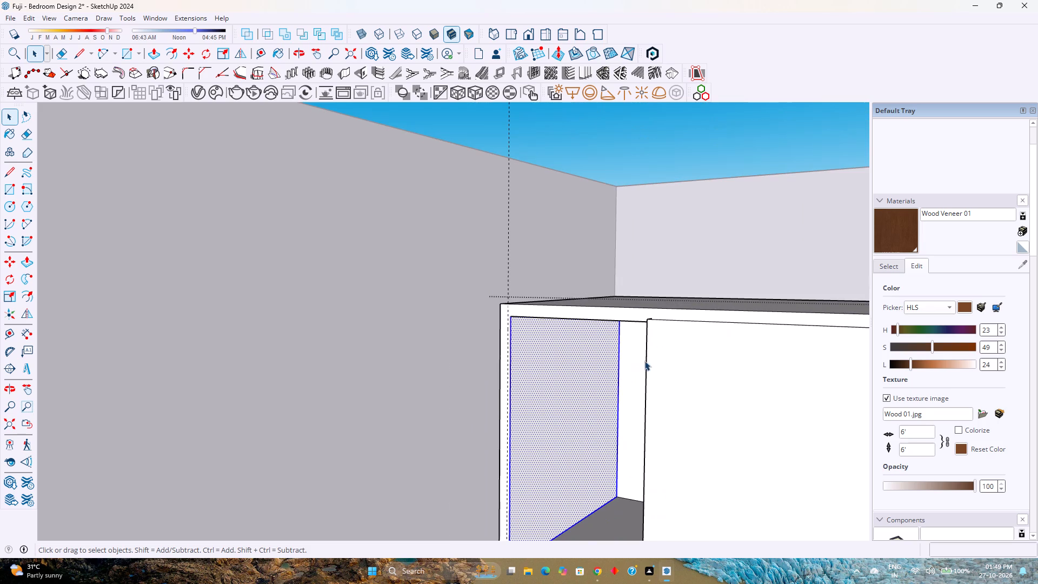
left_click(644, 361)
left_click(655, 363)
key("s")
scroll(662, 377, "down", 3)
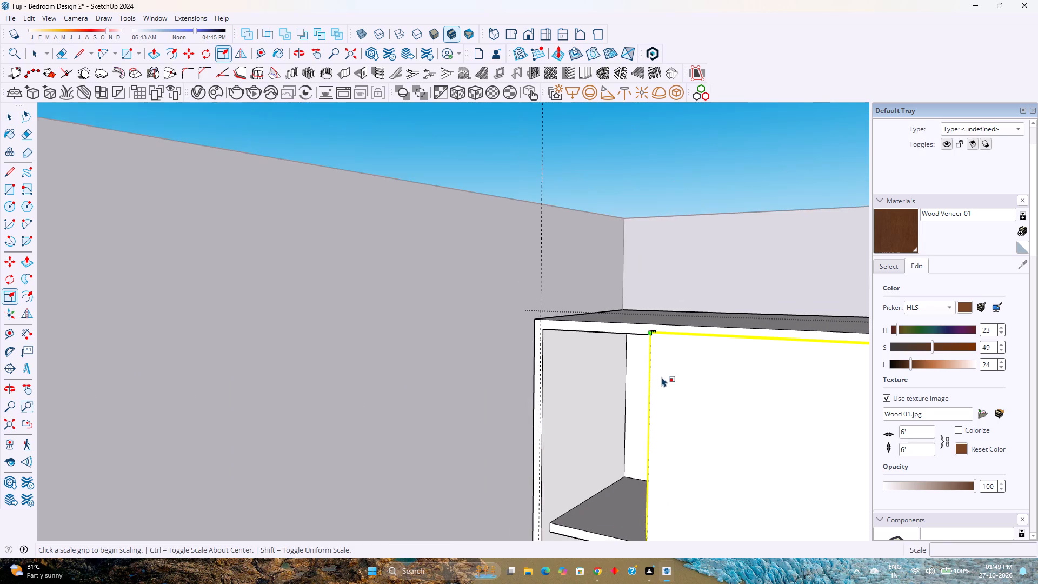
middle_click_drag(656, 407, 614, 311, "shift")
scroll(613, 306, "down", 4)
key("k")
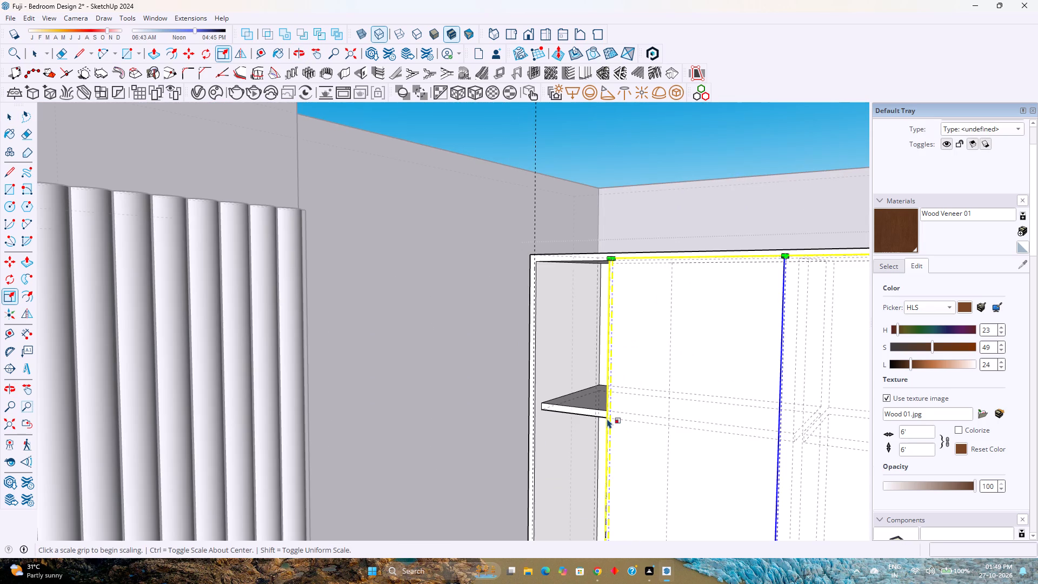
scroll(607, 419, "down", 2)
middle_click_drag(620, 467, 568, 361, "shift")
middle_click(566, 354, "shift")
middle_click(566, 353, "shift")
scroll(446, 457, "up", 3)
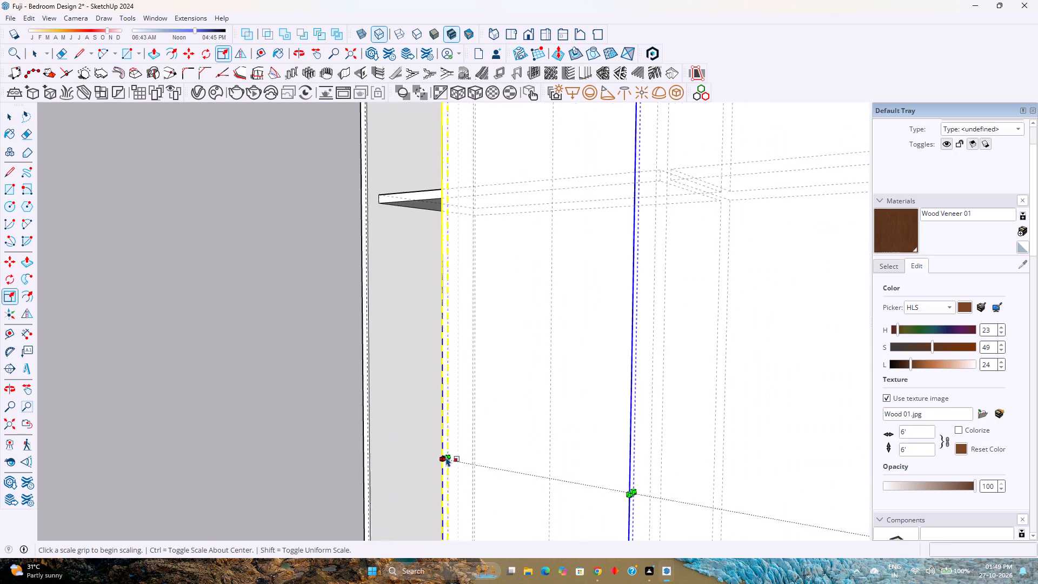
scroll(446, 457, "up", 13)
left_click(443, 460)
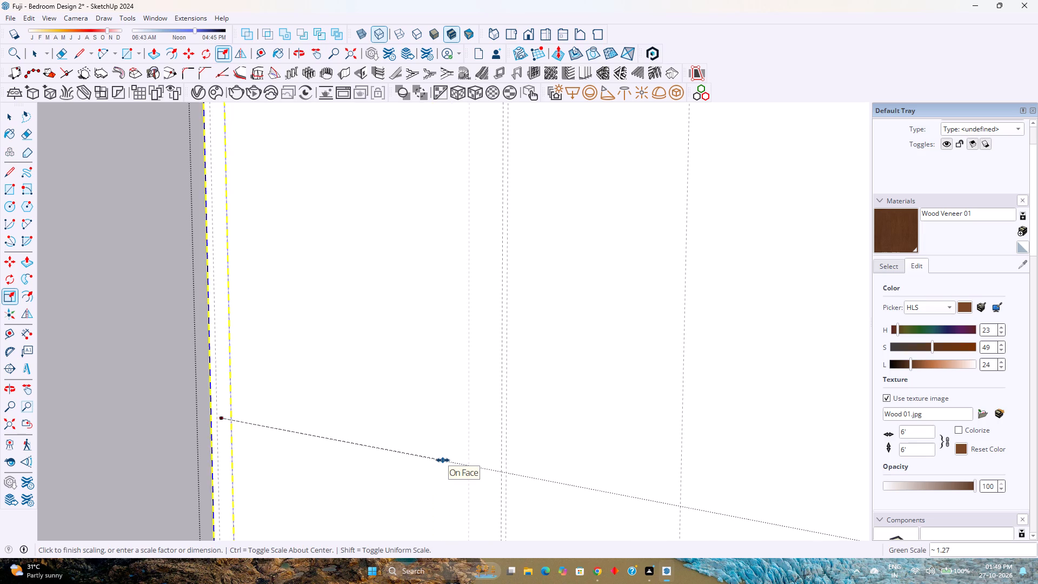
scroll(443, 460, "down", 20)
scroll(443, 460, "down", 3)
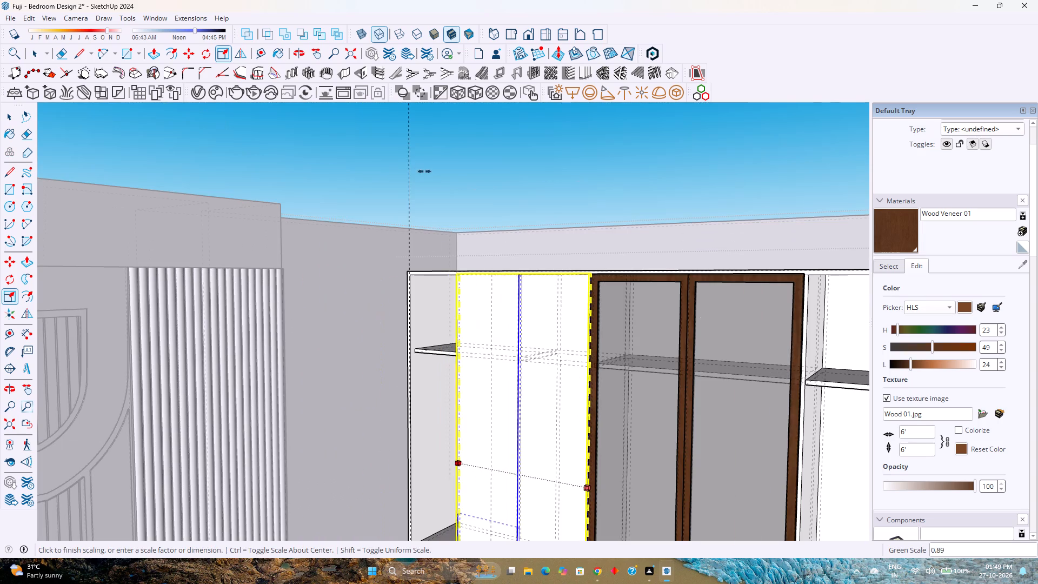
middle_click_drag(394, 149, 436, 246)
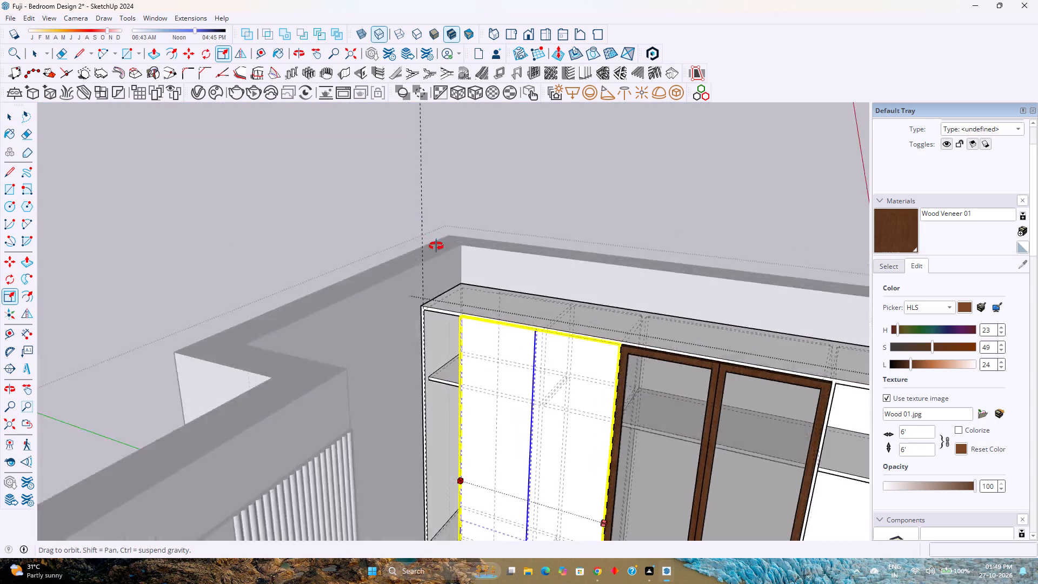
middle_click_drag(436, 246, 456, 328)
scroll(432, 229, "down", 4)
scroll(436, 318, "up", 18)
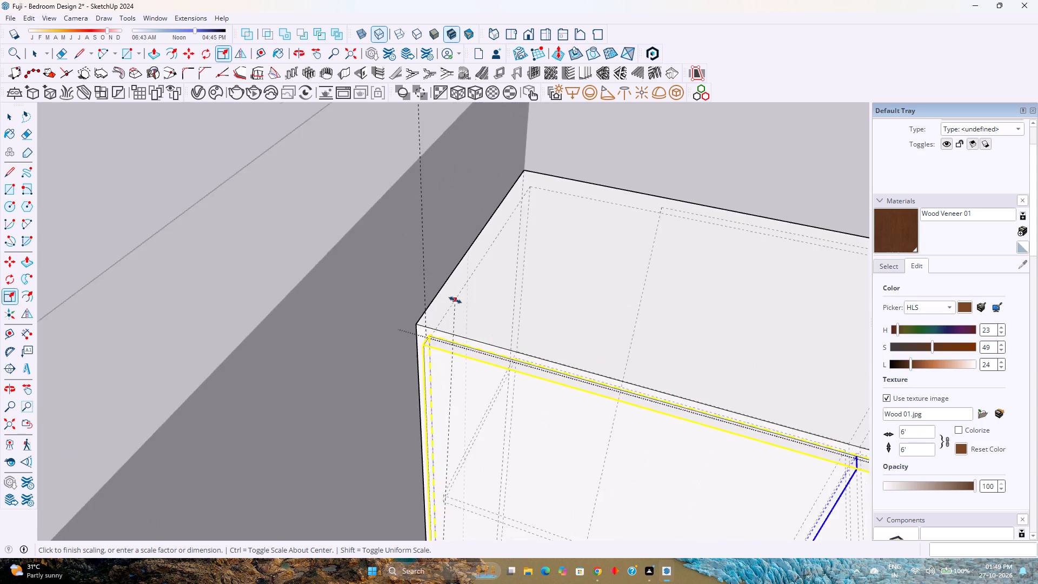
scroll(416, 323, "up", 10)
left_click(431, 335)
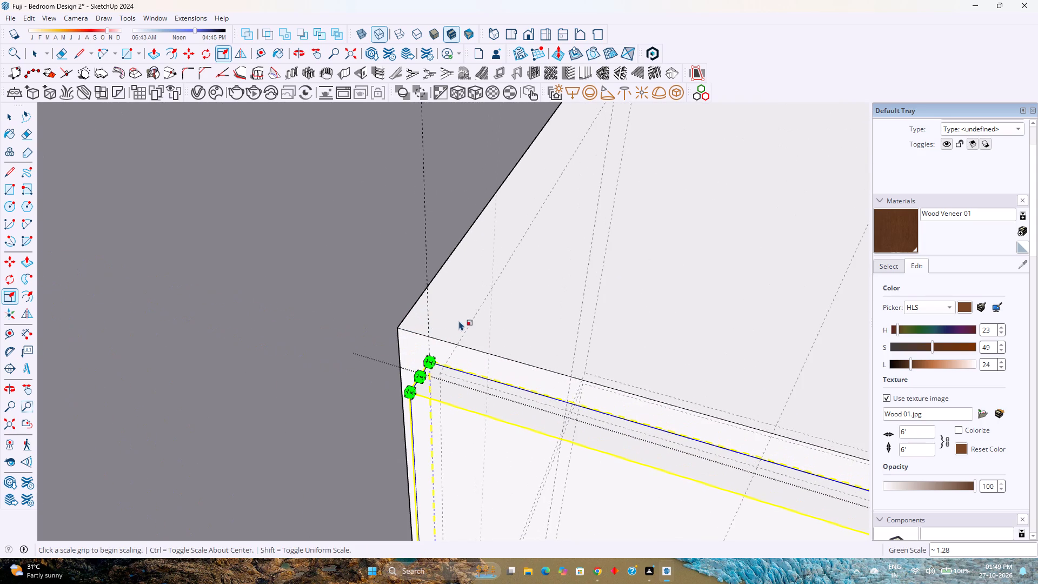
key("space")
key("k")
scroll(460, 318, "down", 11)
middle_click_drag(465, 309, 373, 231)
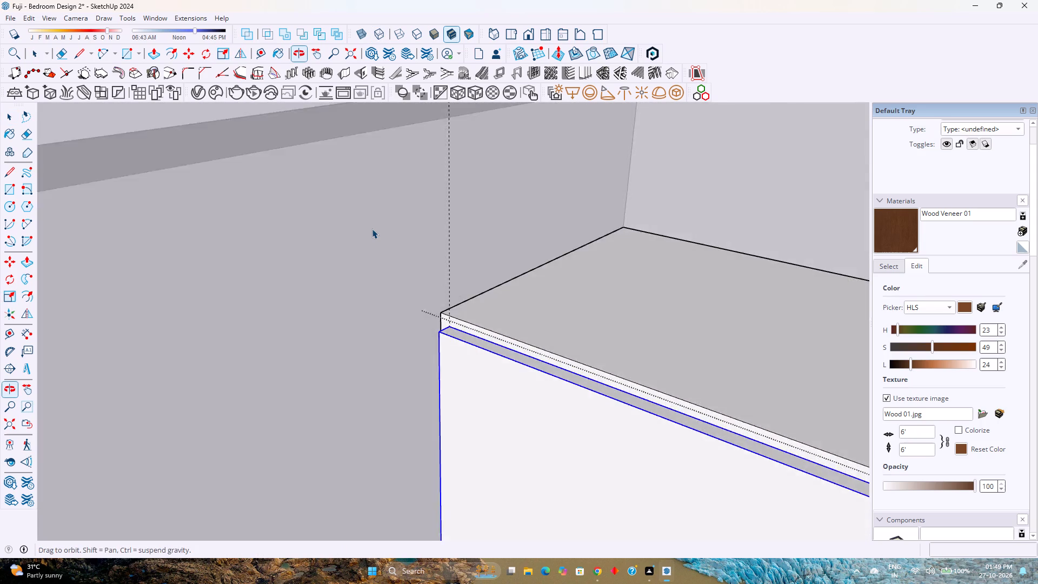
scroll(372, 229, "down", 18)
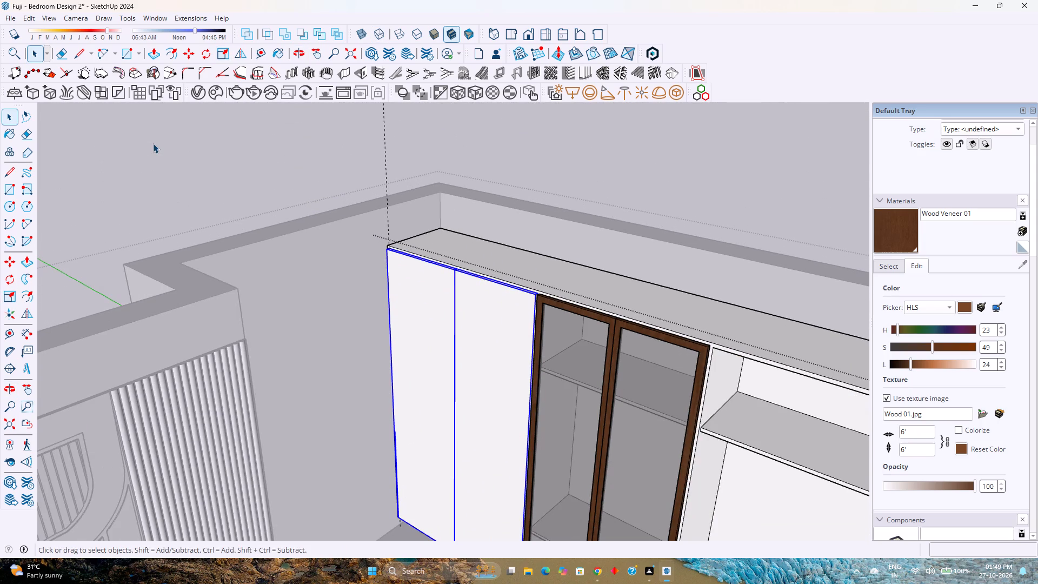
key("Escape")
Unhide the last hidden object, the dressing unit with its veneer shelf tower.
left_click(9, 18)
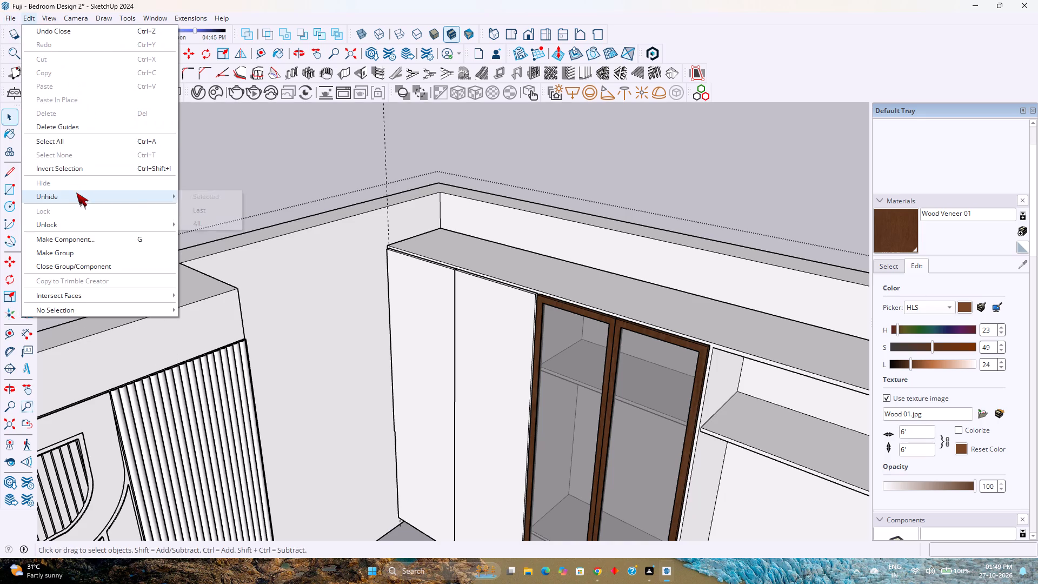
left_click(196, 215)
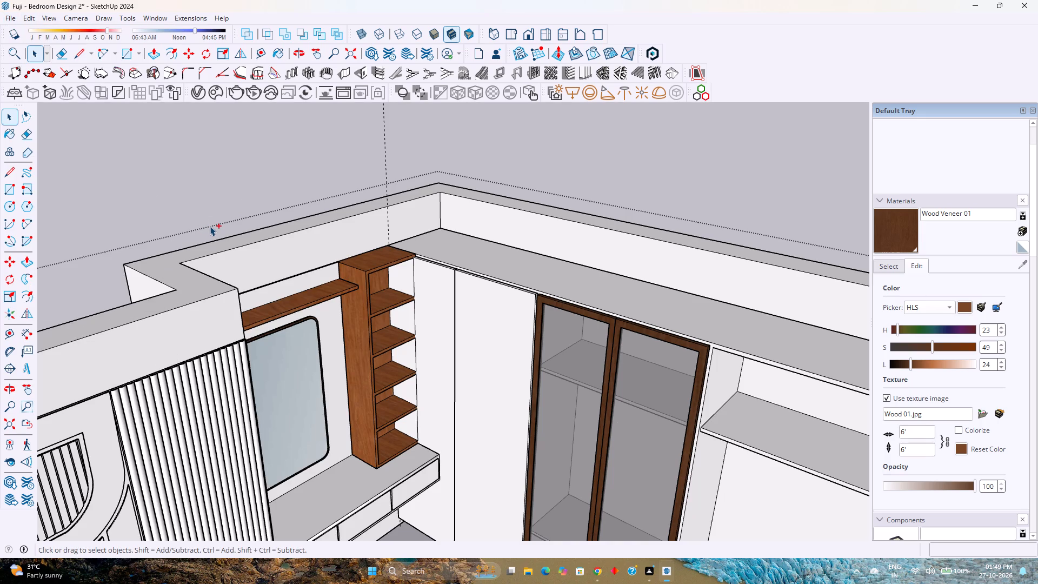
Save the bedroom model.
key("ctrl+s")
Delete all guides in the model.
left_click(8, 15)
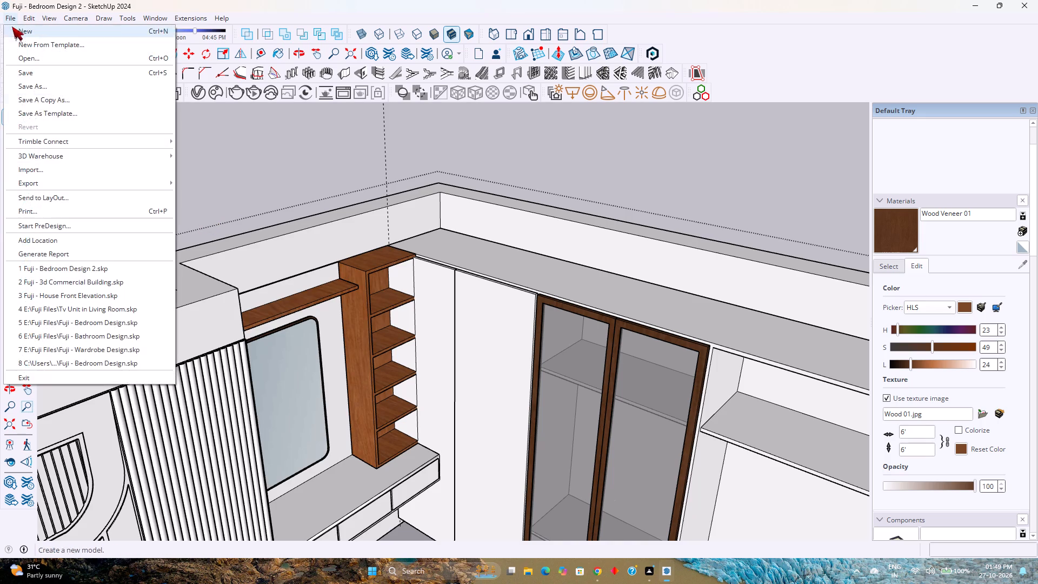
left_click(61, 129)
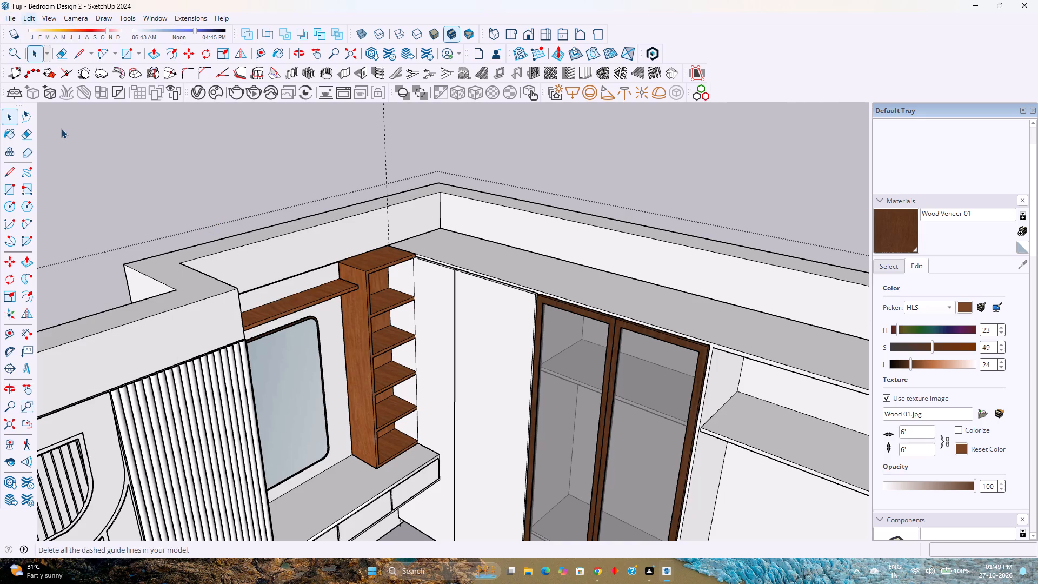
Examine from above how the veneer shelf tower meets the wardrobe's widened shutters at the corner.
middle_click_drag(382, 341, 285, 313)
middle_click(285, 313)
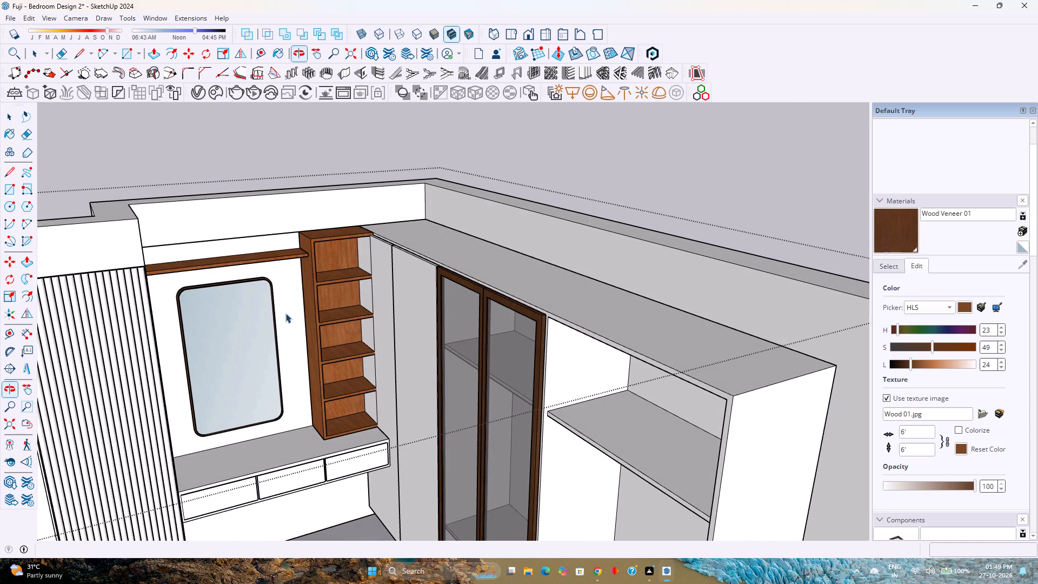
scroll(364, 242, "up", 8)
middle_click_drag(361, 238, 303, 360)
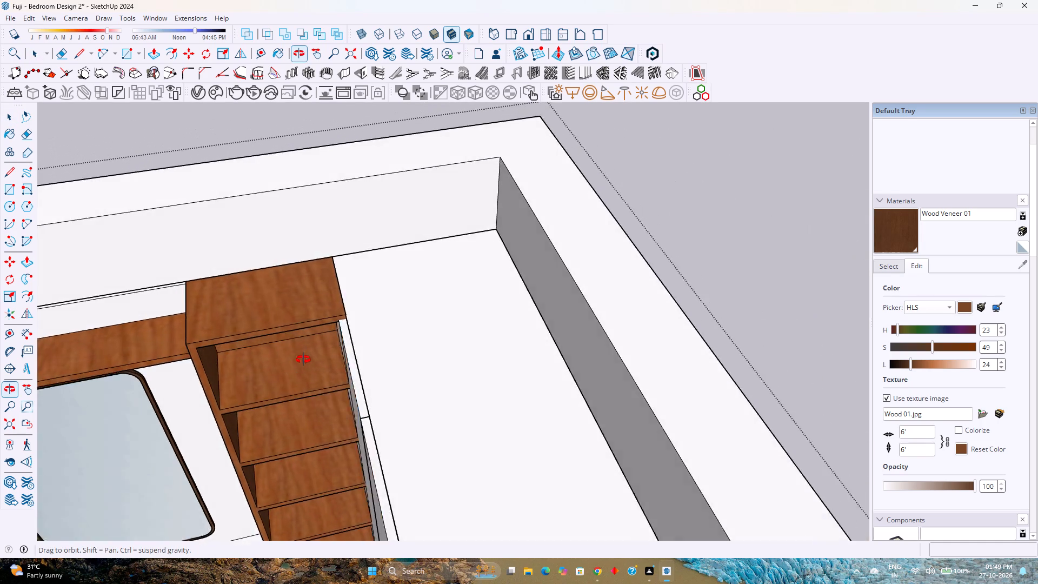
middle_click_drag(303, 360, 439, 286)
middle_click(439, 286)
middle_click(439, 286)
scroll(371, 328, "down", 5)
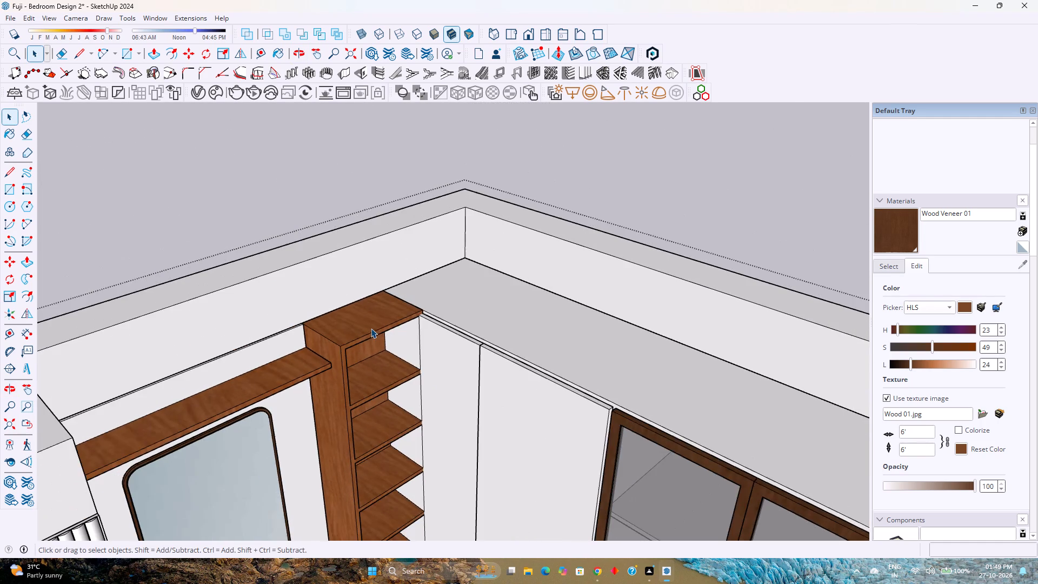
scroll(368, 333, "down", 2)
middle_click_drag(362, 335, 308, 282)
scroll(307, 281, "down", 1)
Inside the dressing unit group, scale the veneer shelf tower's width to about 0.95 so its side meets the wardrobe shutter face.
left_click(314, 279)
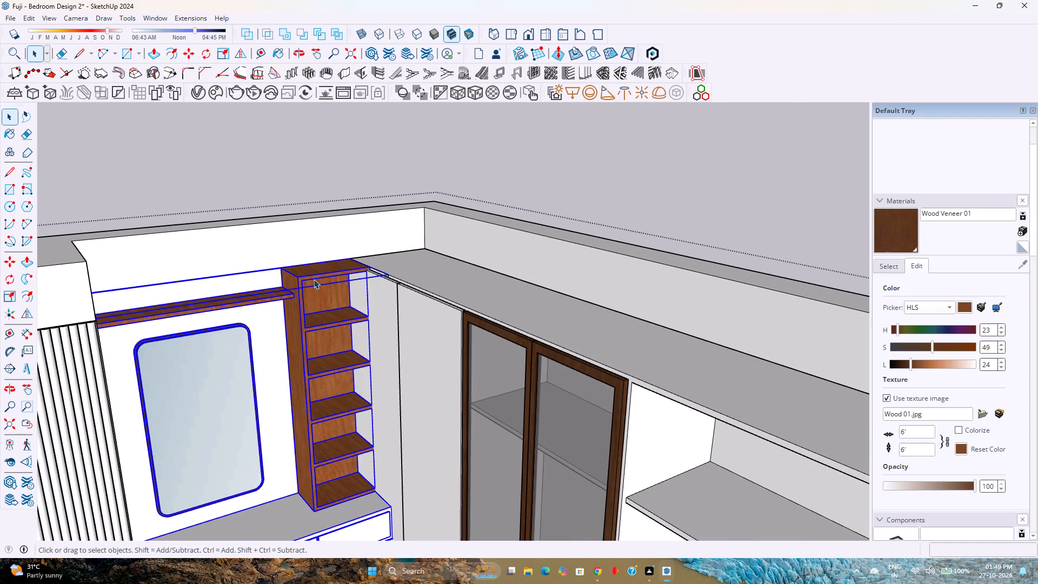
scroll(314, 279, "down", 4)
middle_click_drag(315, 281, 215, 275)
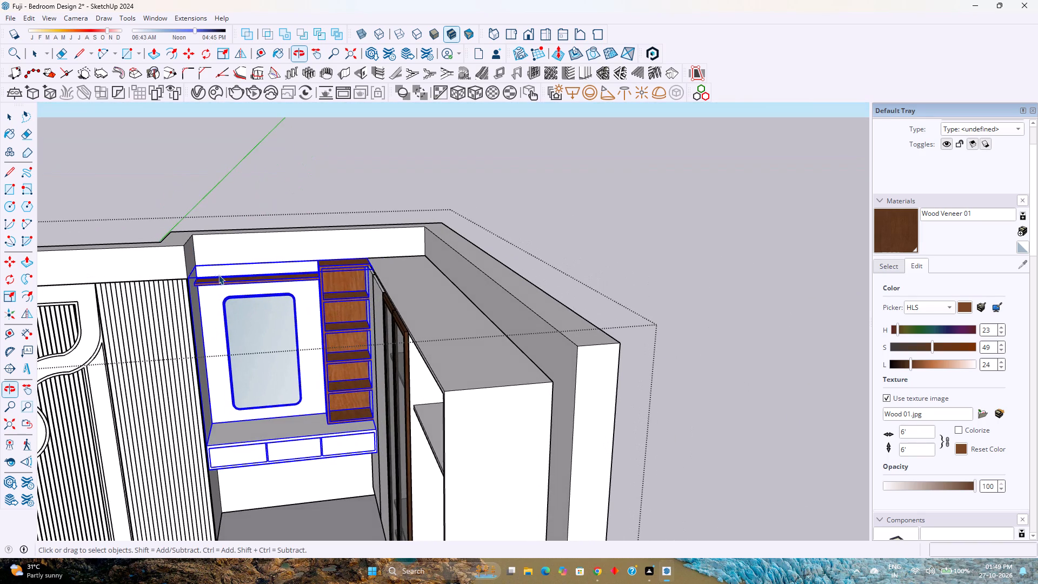
double_click(338, 269)
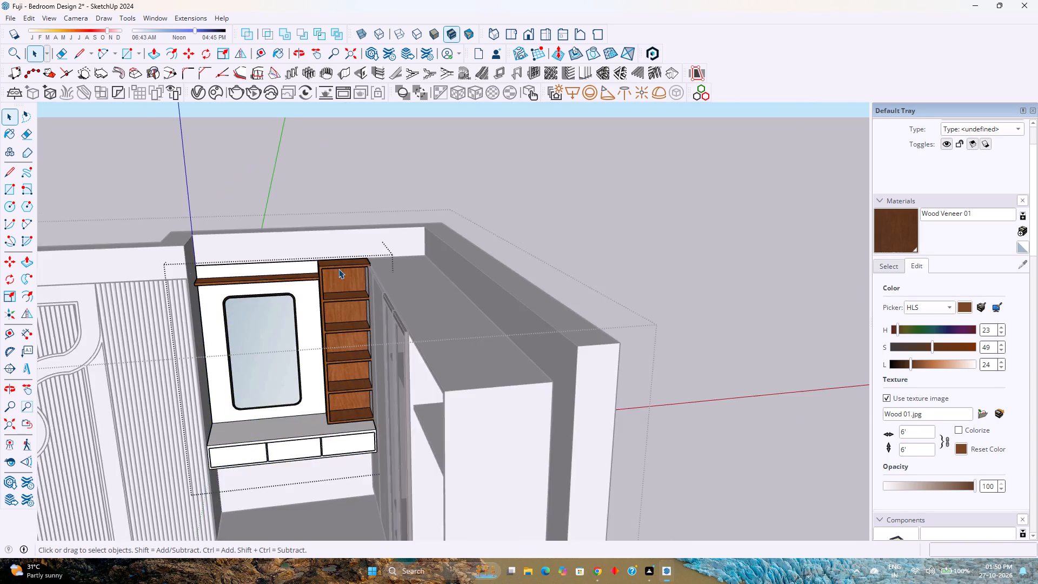
scroll(338, 269, "up", 3)
left_click(338, 269)
scroll(338, 269, "up", 6)
middle_click_drag(338, 269, 342, 276)
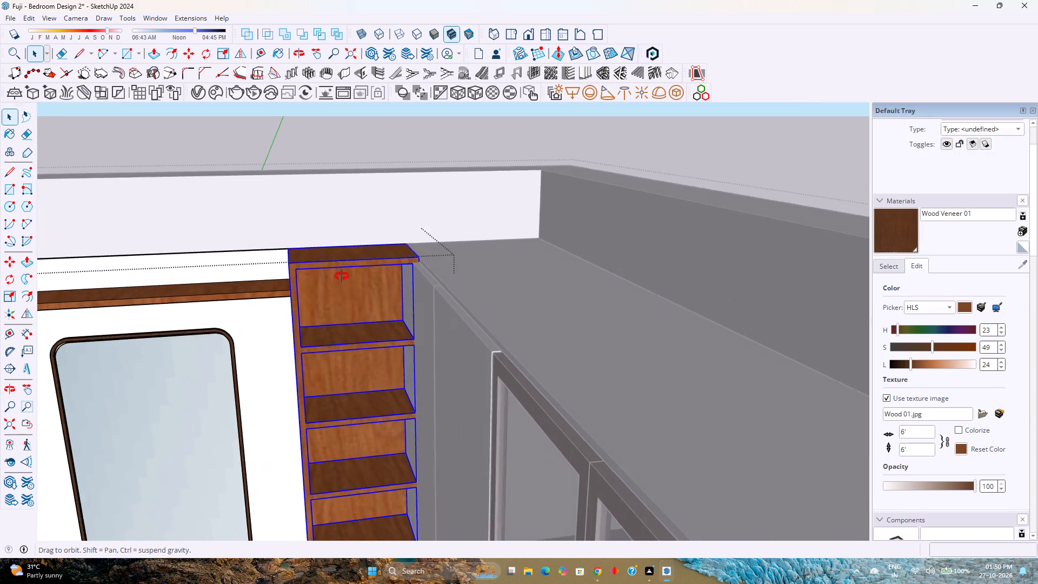
middle_click_drag(342, 276, 357, 324)
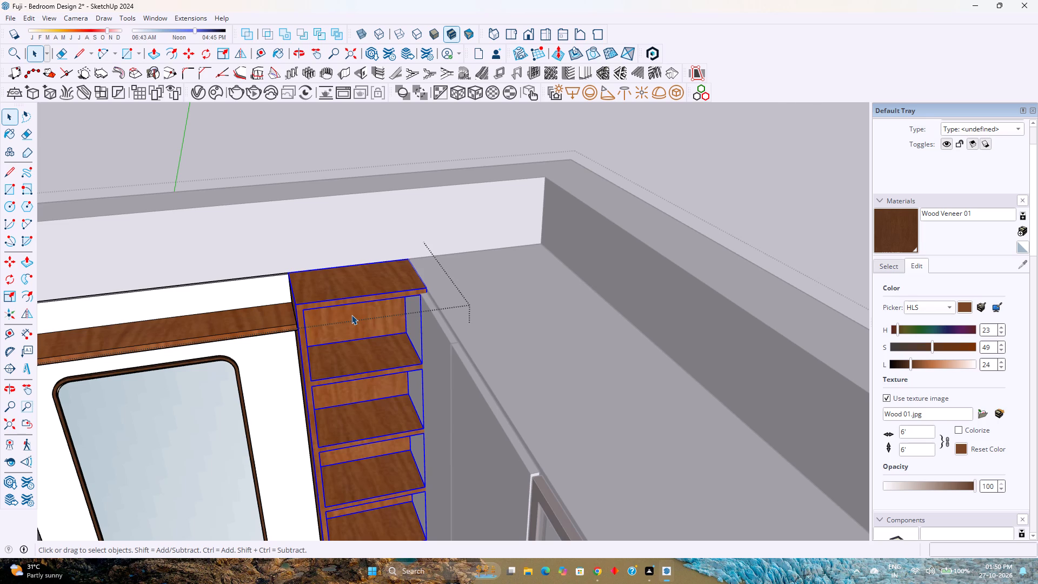
key("s")
key("k")
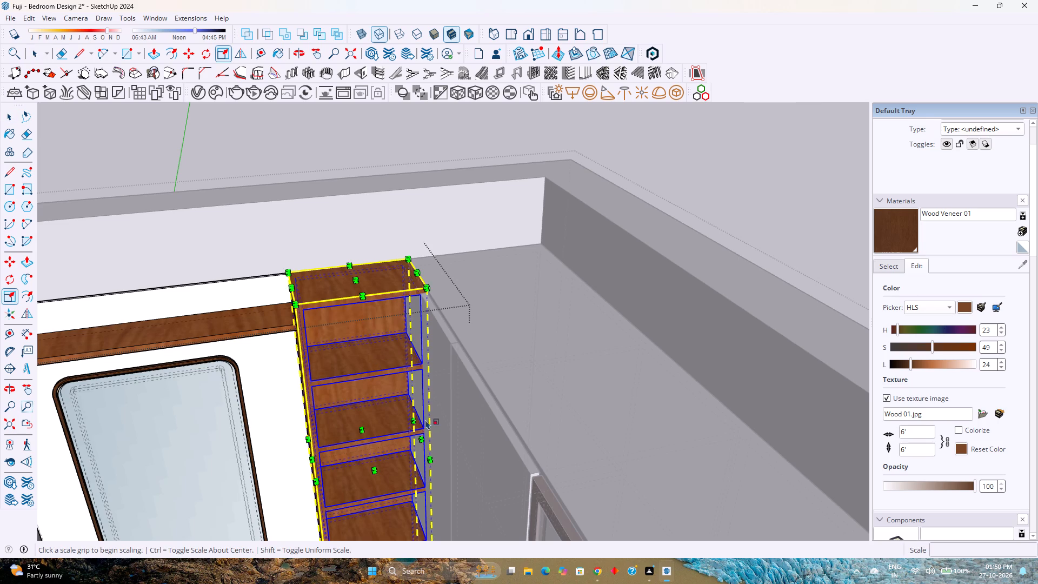
left_click(422, 440)
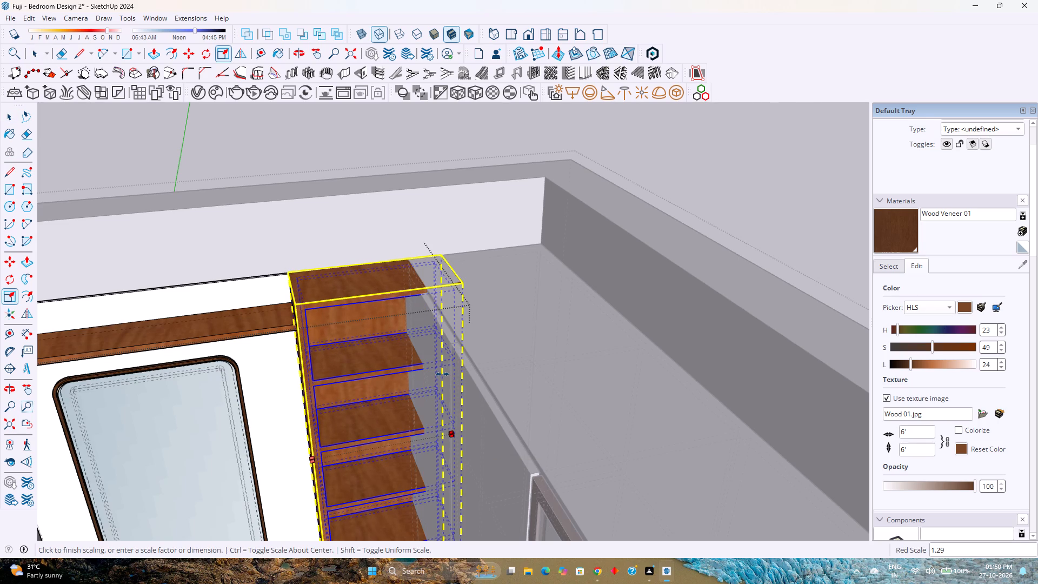
key("k")
left_click(432, 327)
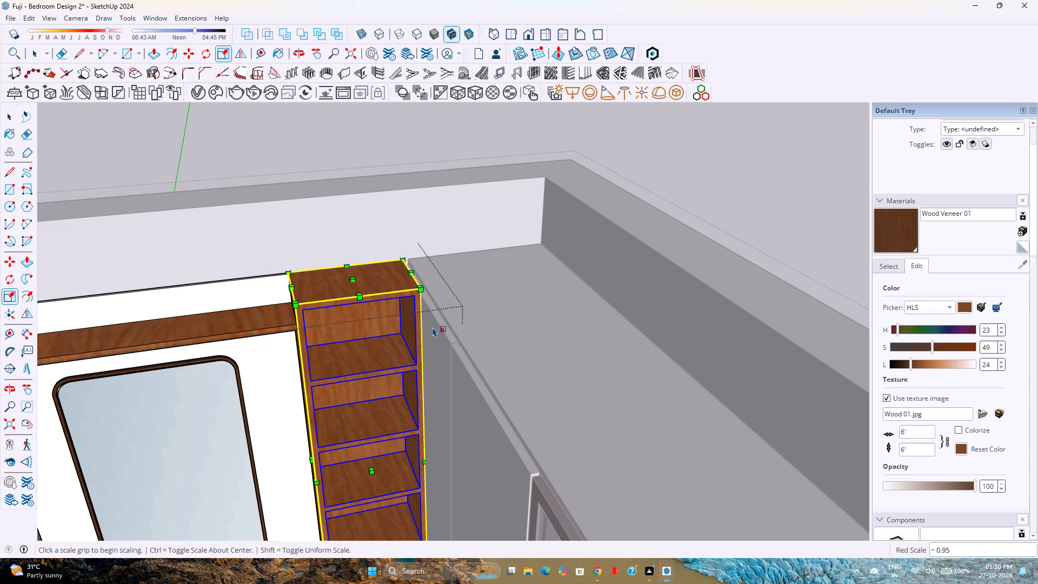
key("space")
key("Escape")
Review the dressing unit, shelf tower and wardrobe corner together from above and from the front of the room.
scroll(344, 424, "down", 3)
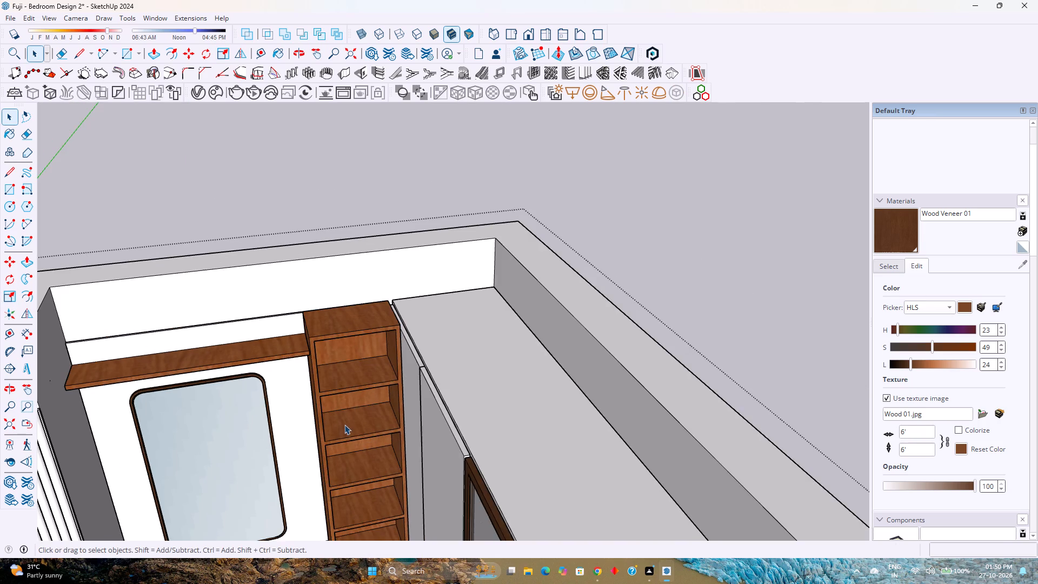
scroll(345, 431, "down", 1)
middle_click_drag(345, 431, 392, 377)
middle_click(393, 376)
scroll(393, 376, "up", 1)
scroll(393, 376, "down", 10)
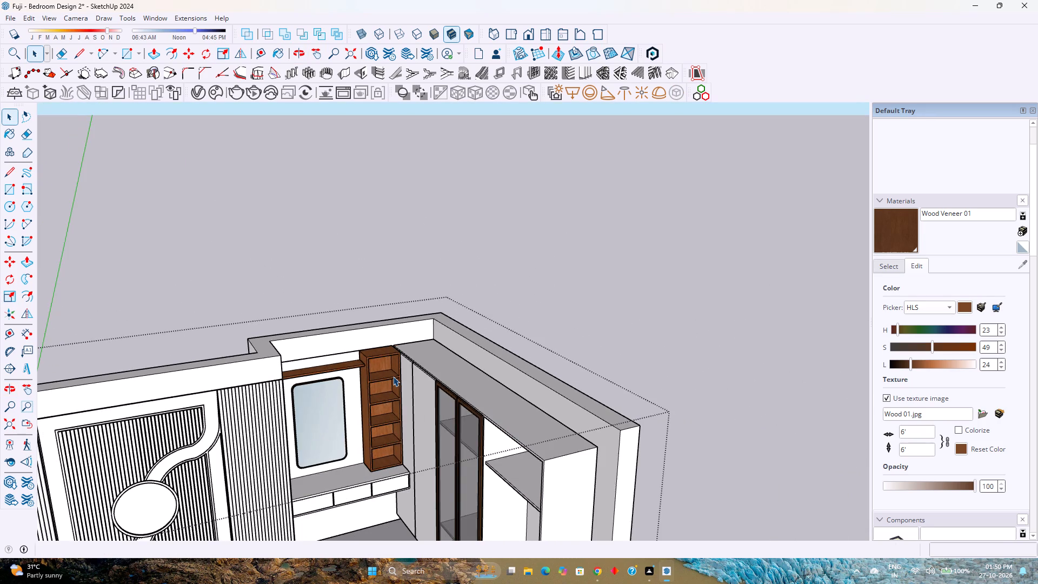
scroll(393, 376, "down", 2)
middle_click_drag(393, 376, 422, 317)
middle_click(423, 316)
scroll(424, 315, "down", 2)
middle_click_drag(412, 427, 381, 373)
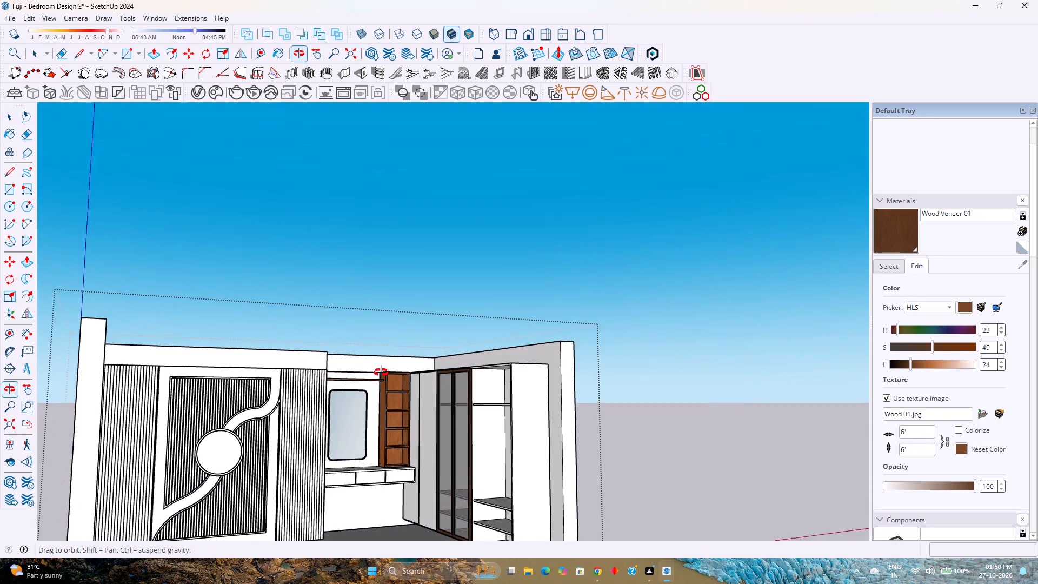
Review the fitted wardrobe, shelf tower and dressing unit, and bring the whole room into view.
middle_click_drag(381, 373, 359, 371)
middle_click(359, 371)
scroll(421, 510, "up", 8)
middle_click_drag(421, 506, 517, 422)
middle_click_drag(520, 419, 527, 413)
middle_click_drag(535, 406, 529, 410)
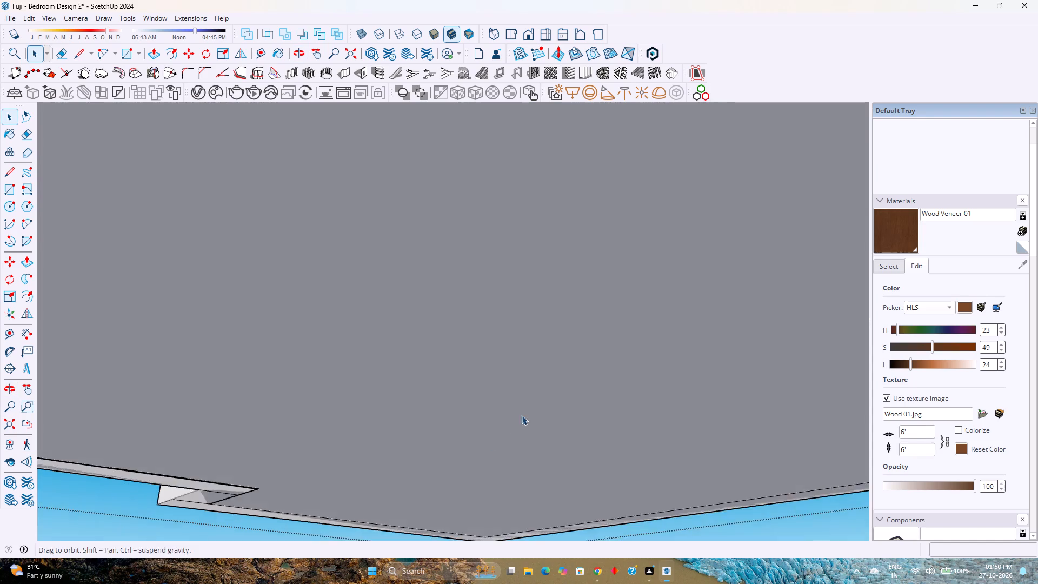
middle_click_drag(457, 460, 443, 475)
scroll(440, 479, "down", 4)
left_click(12, 420)
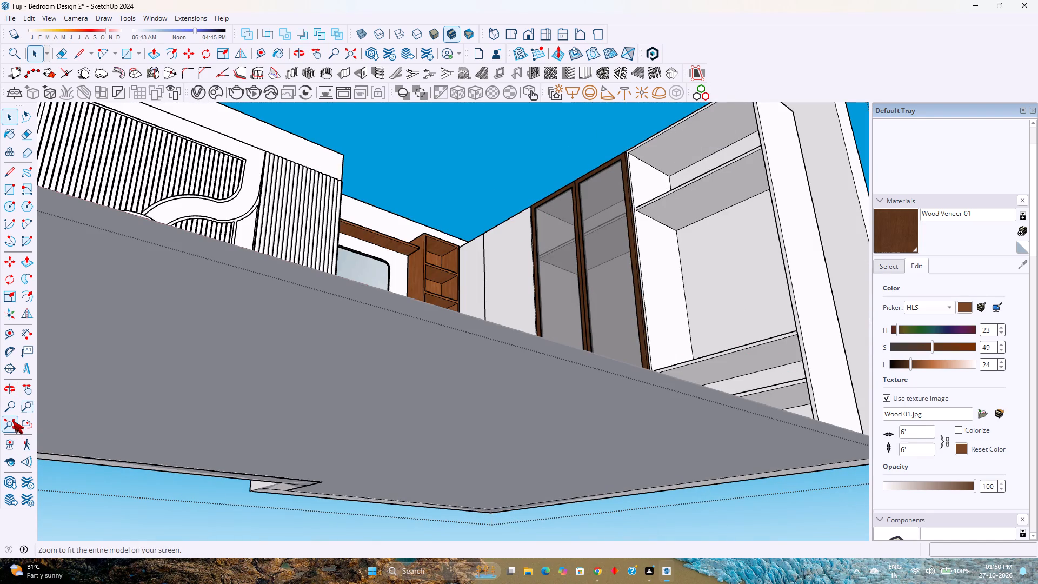
middle_click_drag(578, 323, 505, 426)
middle_click(505, 426)
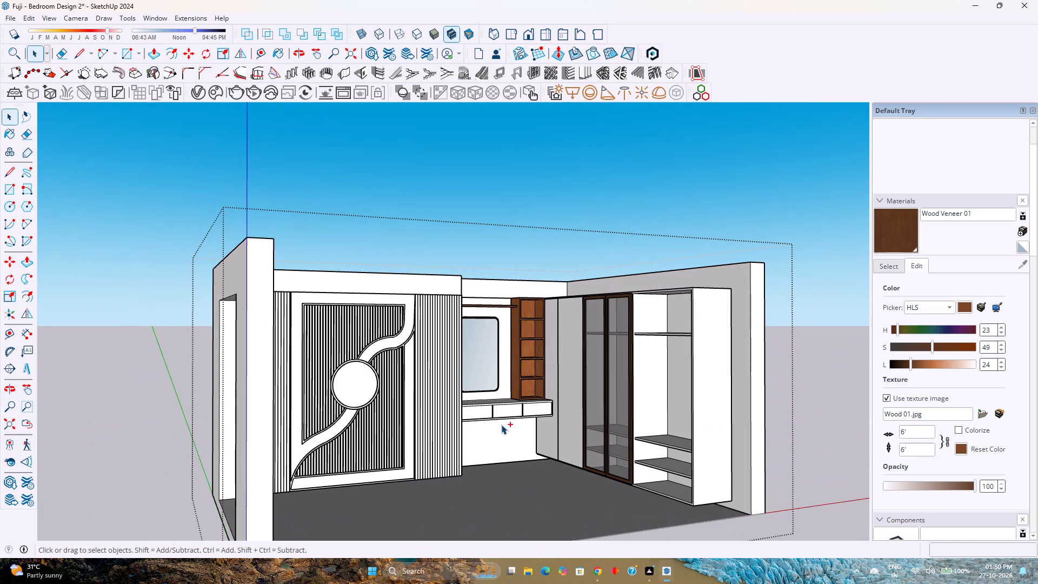
Save the bedroom model.
key("ctrl+s")
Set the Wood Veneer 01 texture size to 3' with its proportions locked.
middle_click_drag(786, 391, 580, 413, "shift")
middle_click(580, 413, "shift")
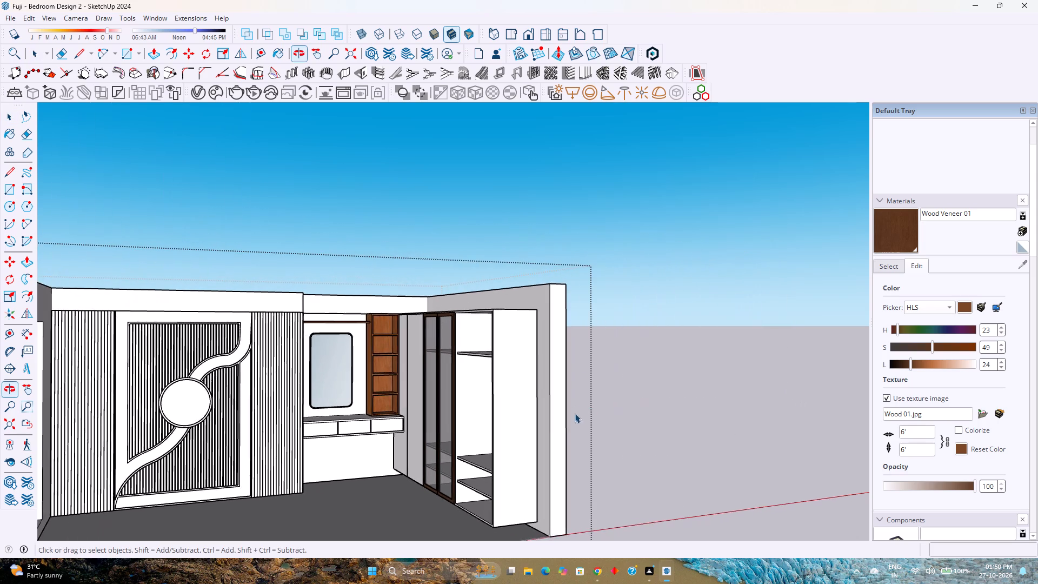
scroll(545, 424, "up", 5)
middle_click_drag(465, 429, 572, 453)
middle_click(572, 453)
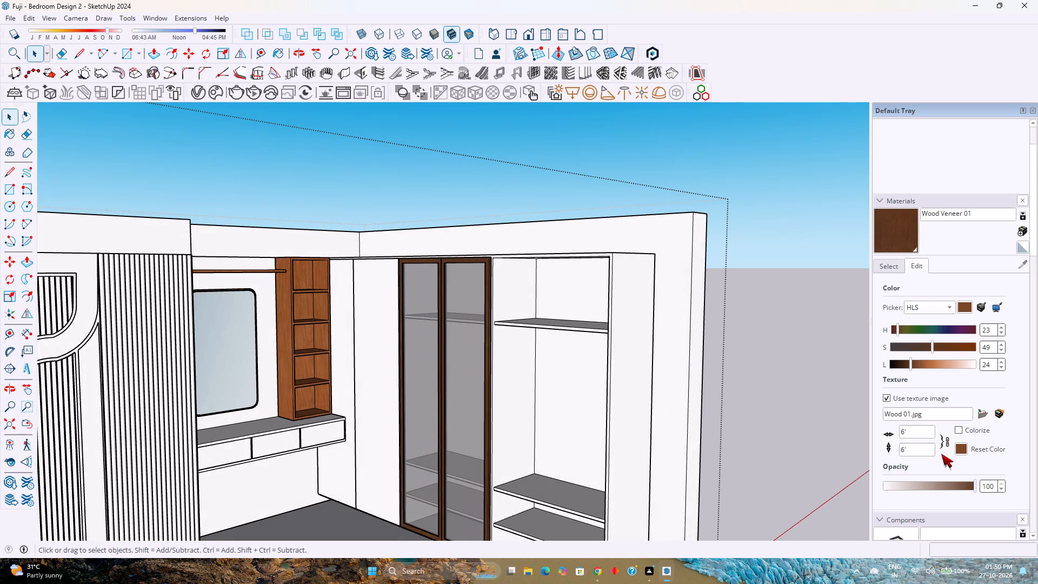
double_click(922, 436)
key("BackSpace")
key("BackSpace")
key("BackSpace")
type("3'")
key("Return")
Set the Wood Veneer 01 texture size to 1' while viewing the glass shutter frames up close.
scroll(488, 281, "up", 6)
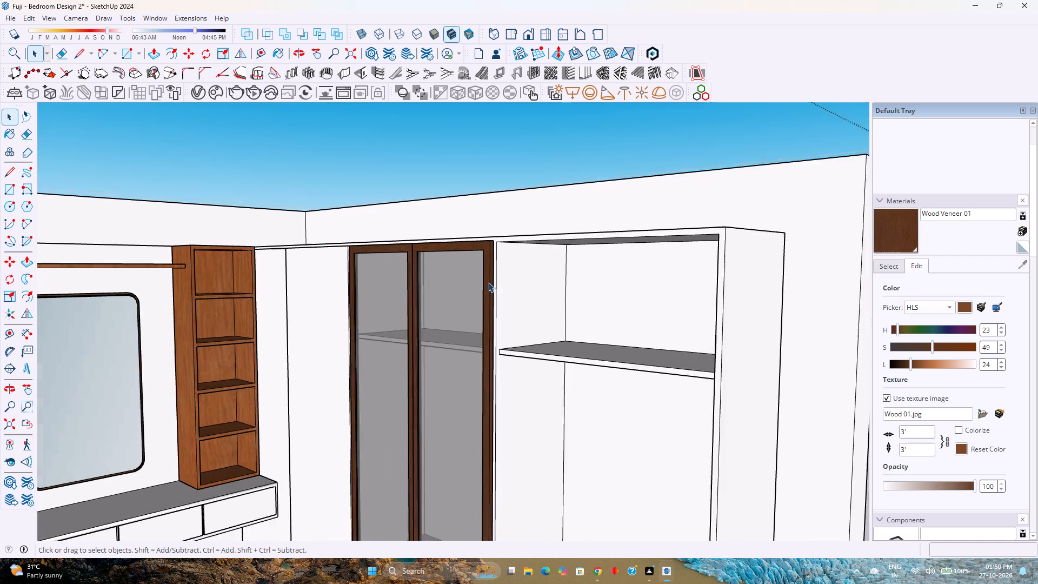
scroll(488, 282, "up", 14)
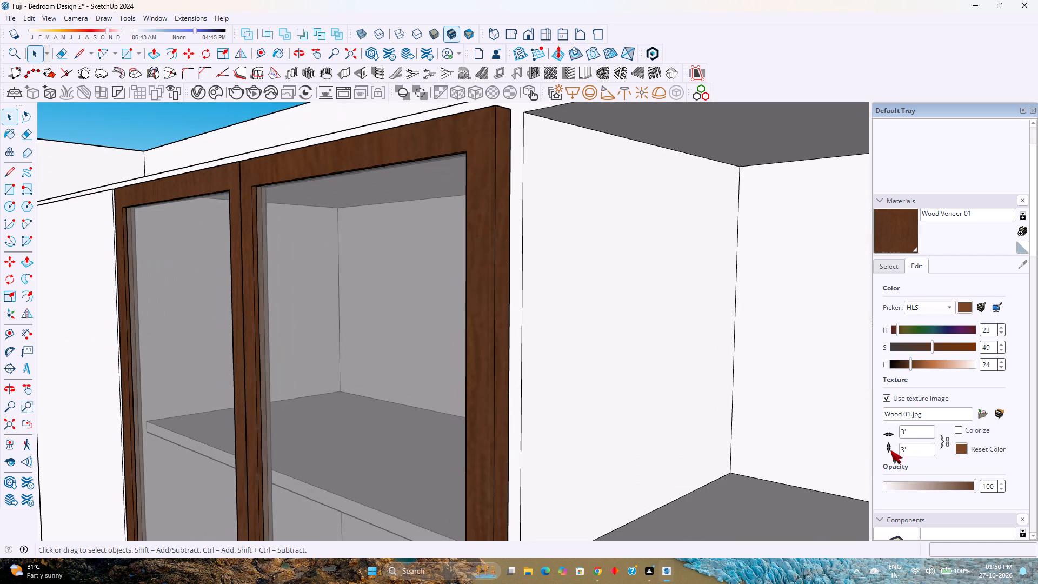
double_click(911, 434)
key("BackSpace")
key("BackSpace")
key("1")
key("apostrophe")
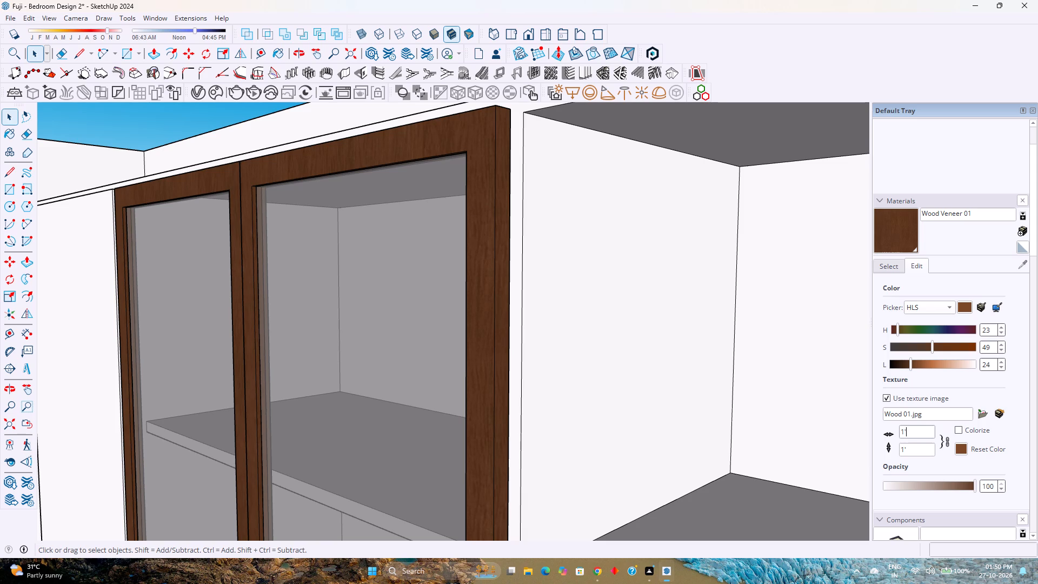
Set the Wood Veneer 01 texture size to 6" in width and height.
double_click(911, 434)
type("6\"")
key("Return")
left_click_drag(911, 434, 888, 434)
key("BackSpace")
key("6")
key("Return")
Examine the veneer shutter frames alongside the shelf tower and the wardrobe's open shelf bay from above.
scroll(451, 235, "down", 5)
middle_click_drag(451, 235, 441, 310)
scroll(441, 301, "down", 8)
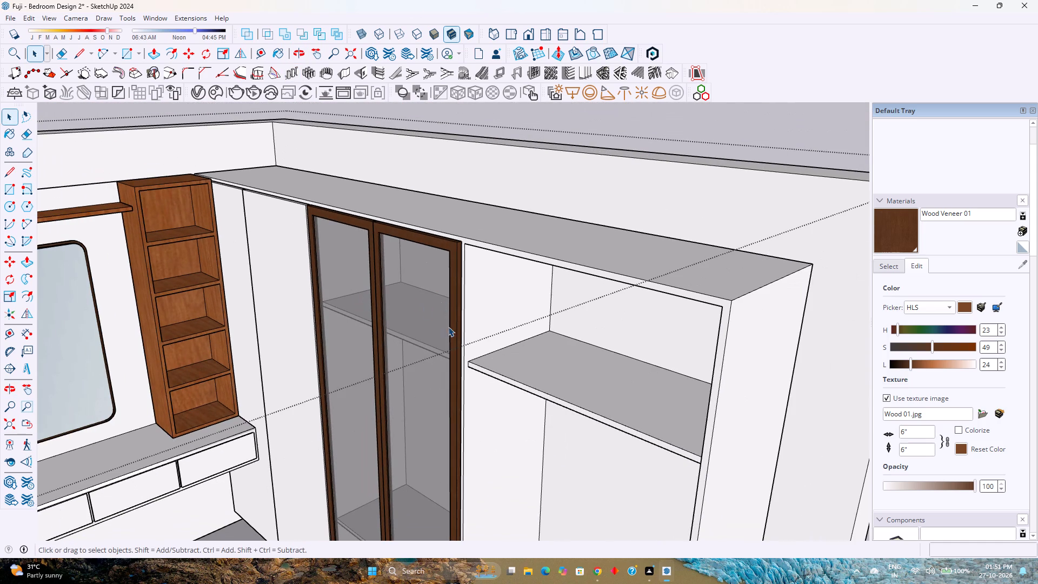
middle_click_drag(448, 333, 315, 301, "shift")
middle_click_drag(315, 301, 391, 283)
scroll(391, 283, "down", 4)
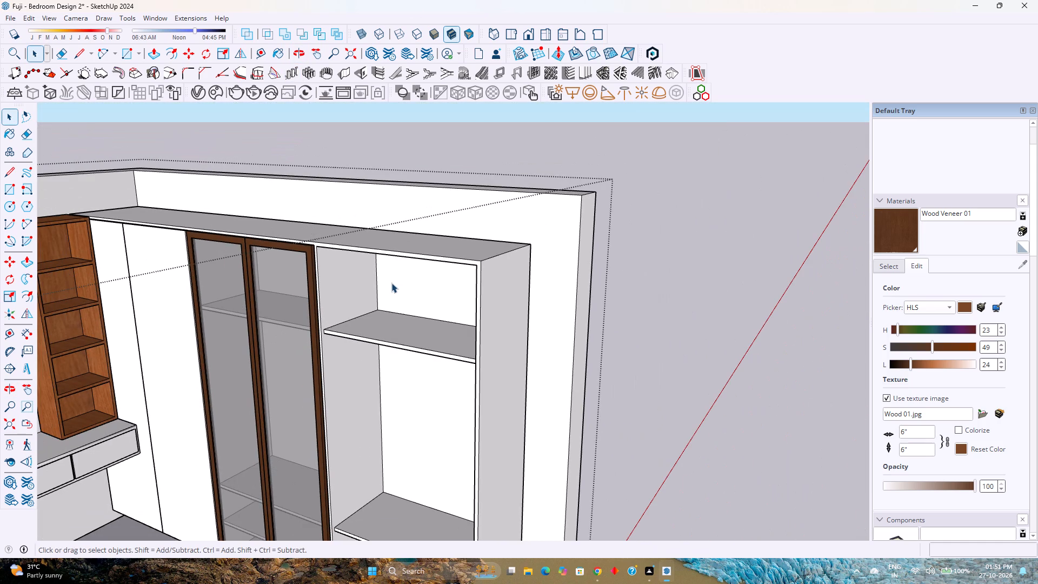
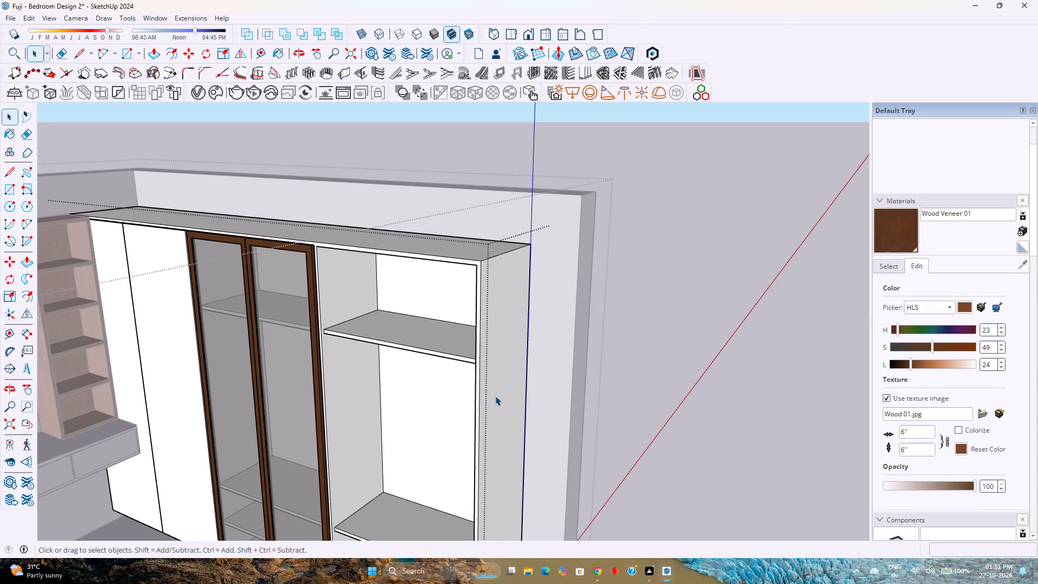
Draw an 8' 6" by 3' 8" rectangle covering the open shelf bay beside the glass-door wardrobe section.
scroll(425, 354, "down", 3)
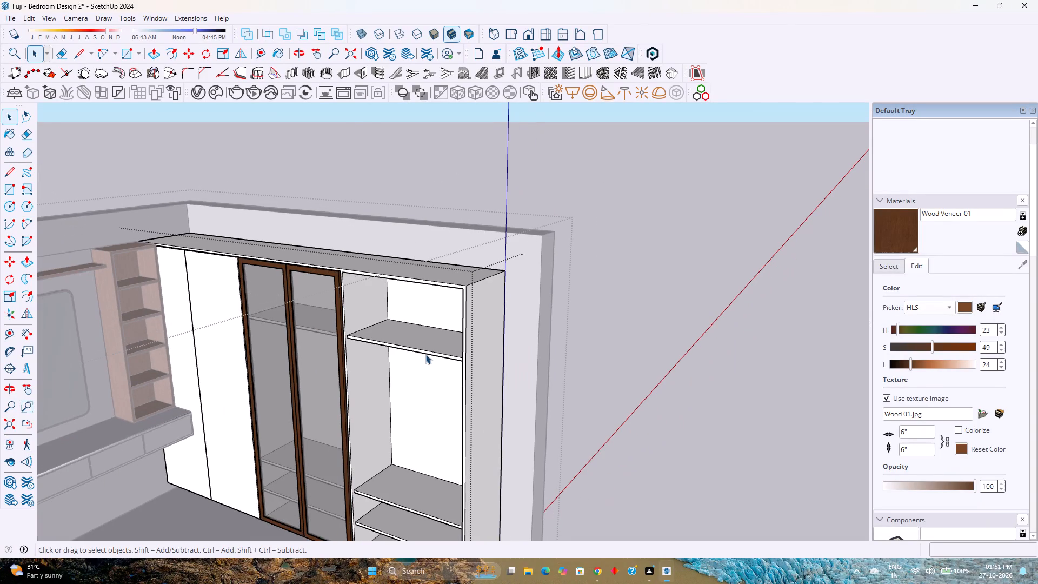
scroll(425, 354, "down", 1)
left_click(434, 293)
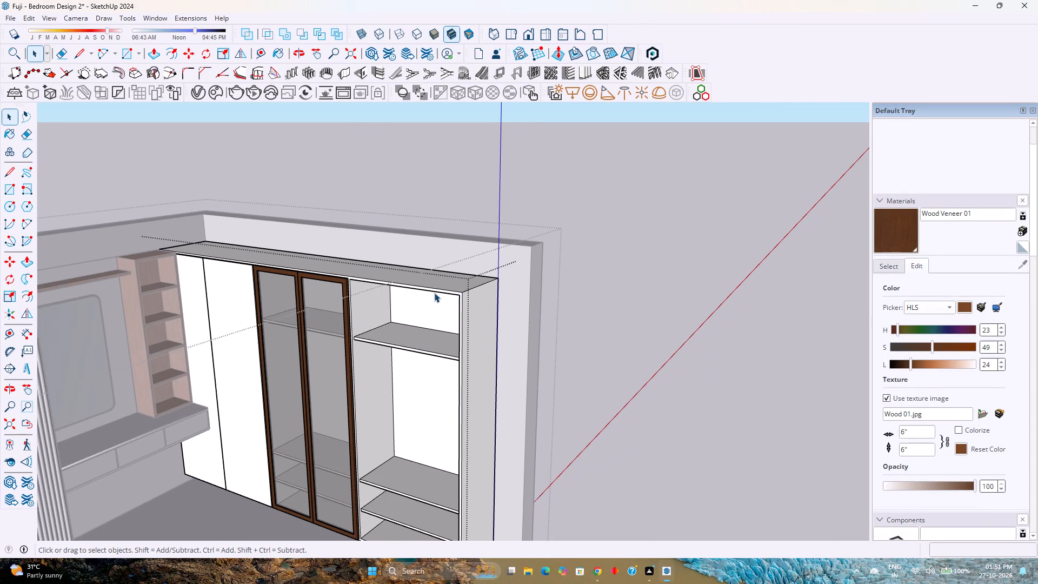
left_click(121, 56)
left_click(353, 279)
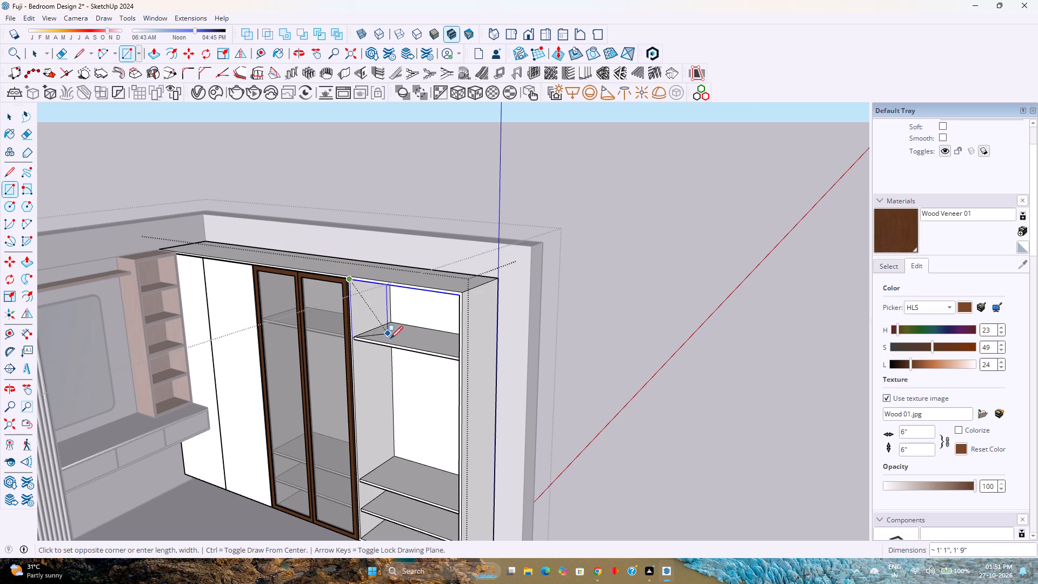
scroll(394, 342, "down", 11)
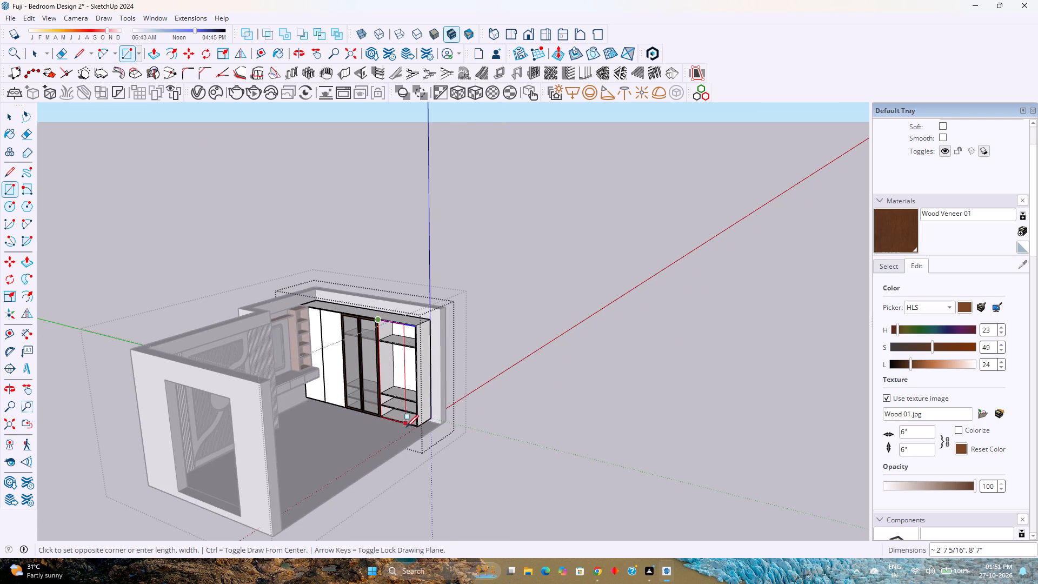
scroll(406, 427, "up", 20)
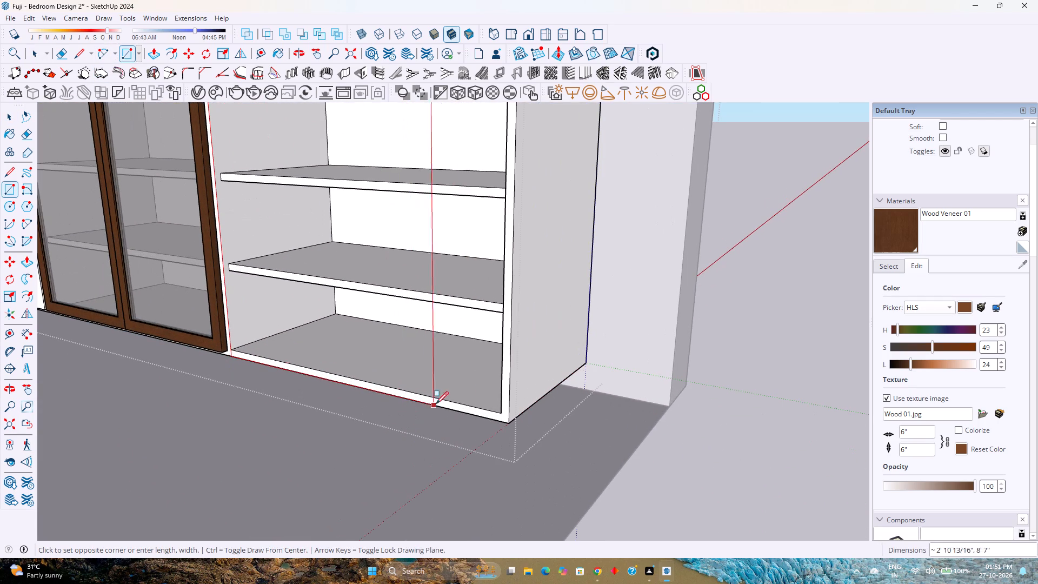
left_click(502, 412)
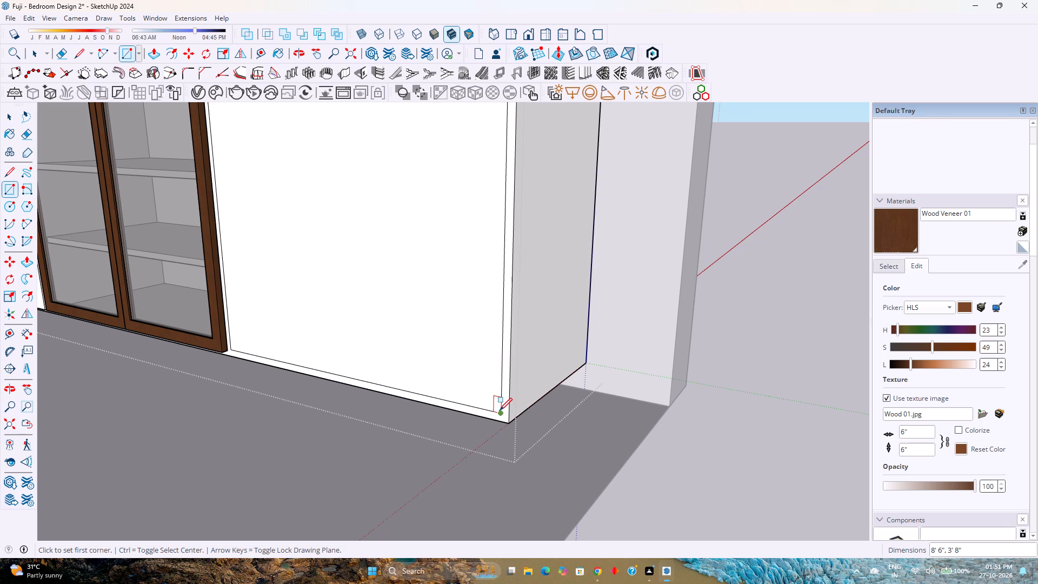
Make the new rectangle's face and its edges into a group.
key("space")
double_click(455, 360)
right_click(455, 360)
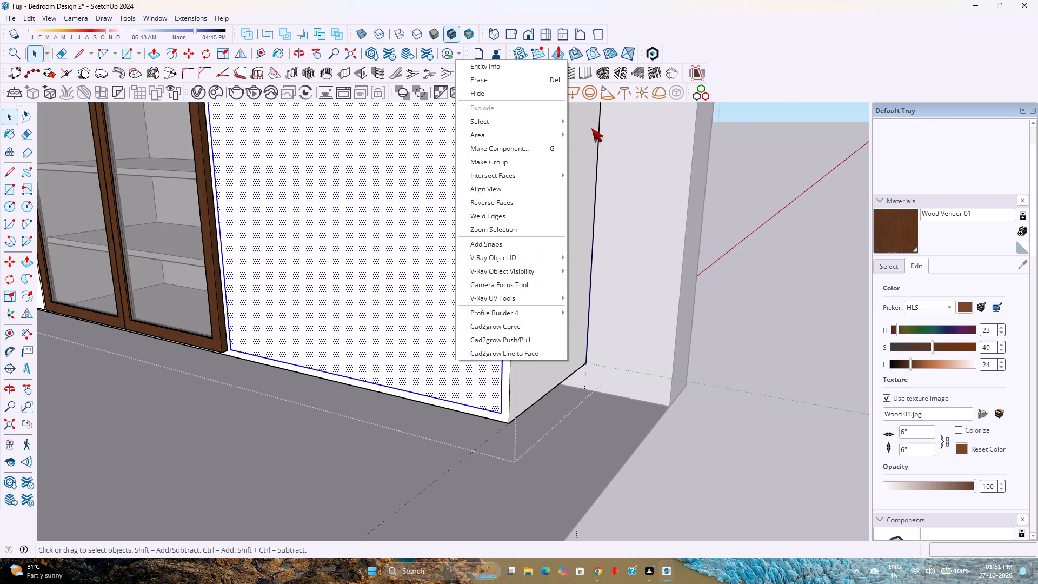
left_click(533, 160)
Open the new group and extrude the door panel face by 1" with Push/Pull.
double_click(370, 198)
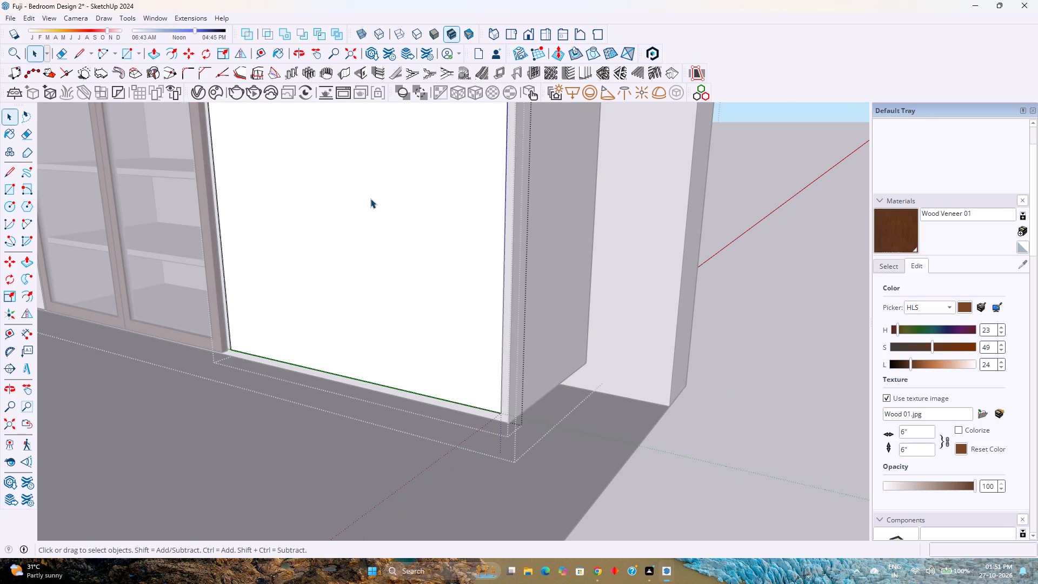
middle_click_drag(370, 198, 390, 367, "shift")
scroll(390, 367, "down", 2)
key("p")
left_click(390, 367)
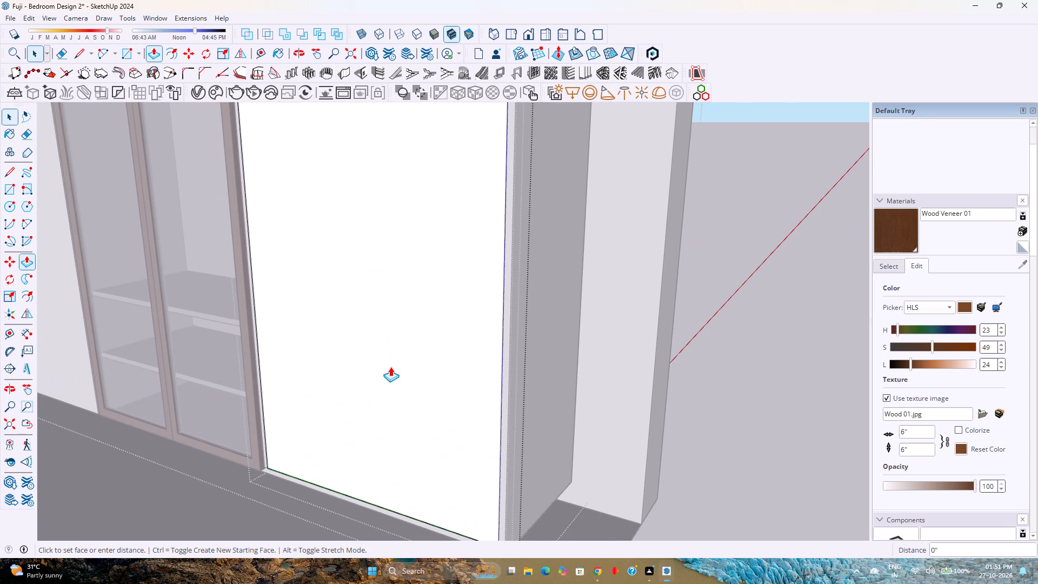
key("1")
key("Return")
scroll(390, 353, "down", 2)
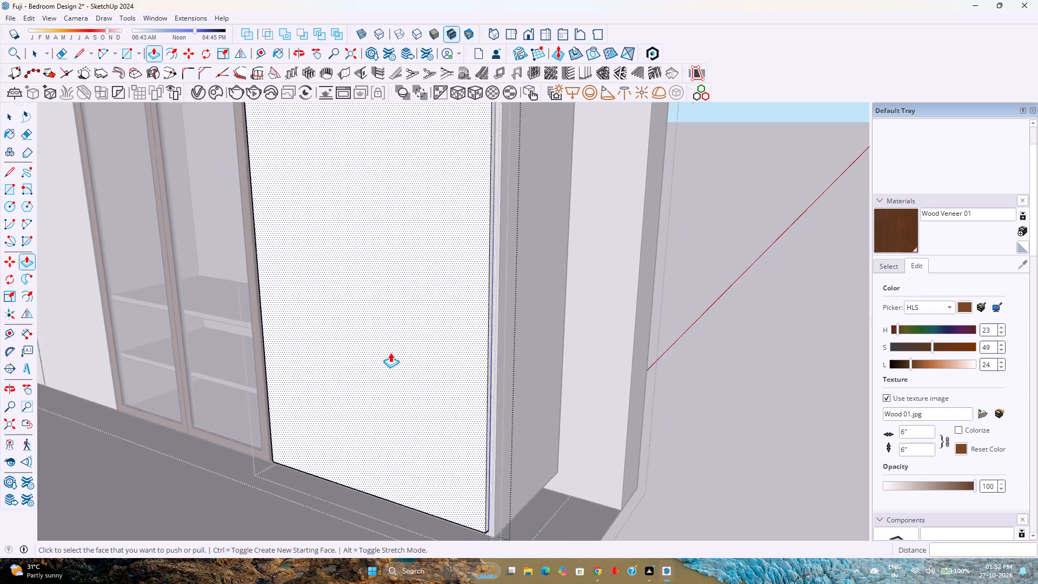
Draw an 8' 6" vertical line down the door panel from its top edge's midpoint to its bottom edge's midpoint.
middle_click_drag(398, 342, 385, 483)
scroll(396, 404, "down", 7)
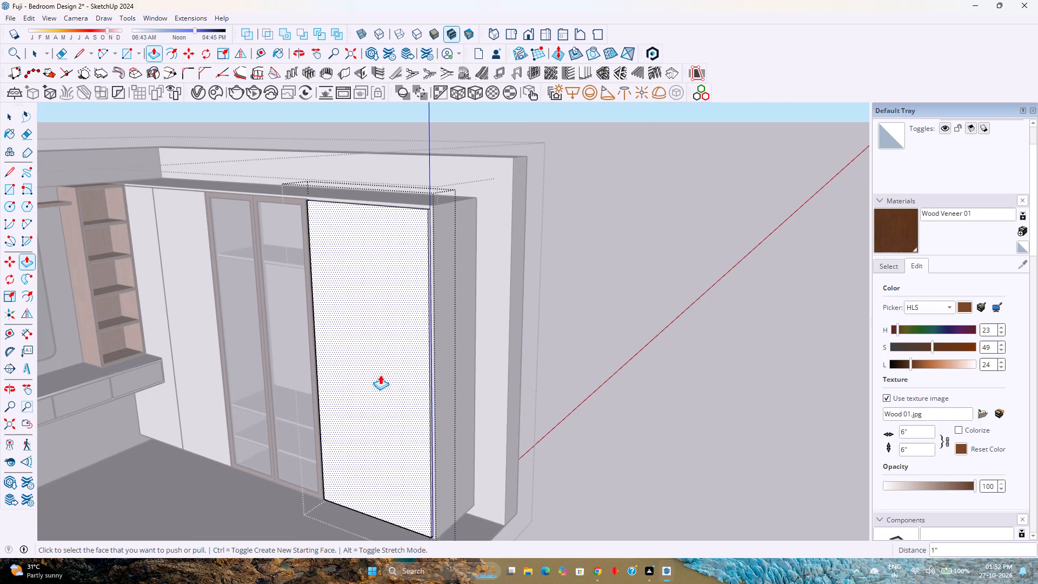
middle_click_drag(380, 375, 537, 402)
middle_click(537, 402)
key("l")
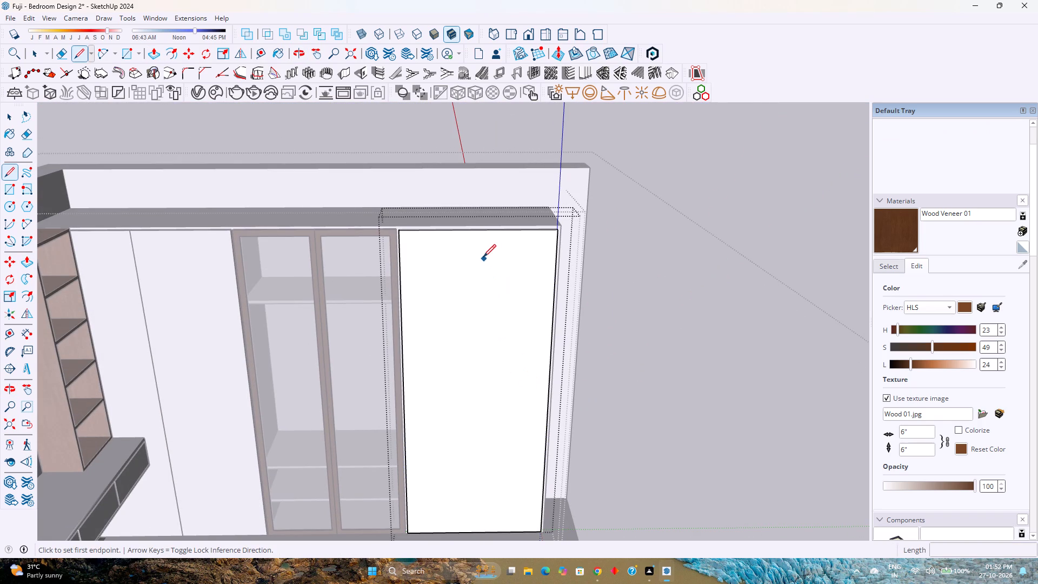
scroll(483, 253, "up", 6)
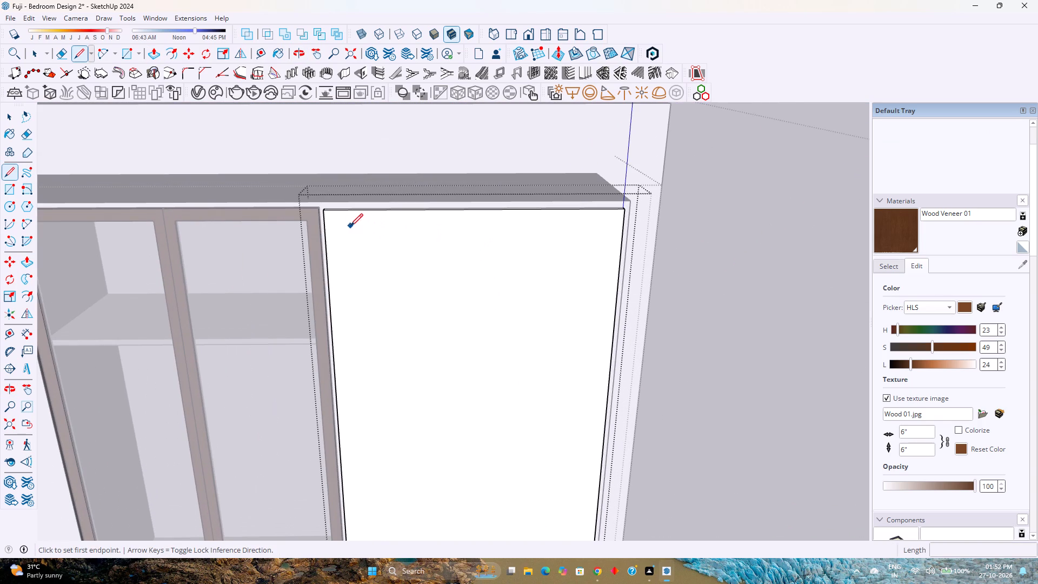
scroll(475, 217, "up", 3)
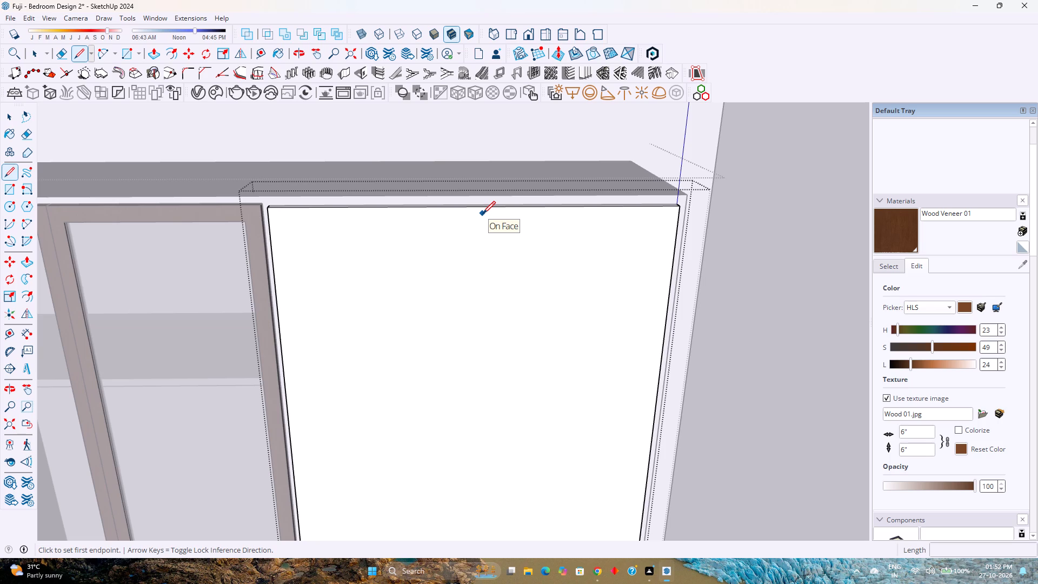
left_click(476, 208)
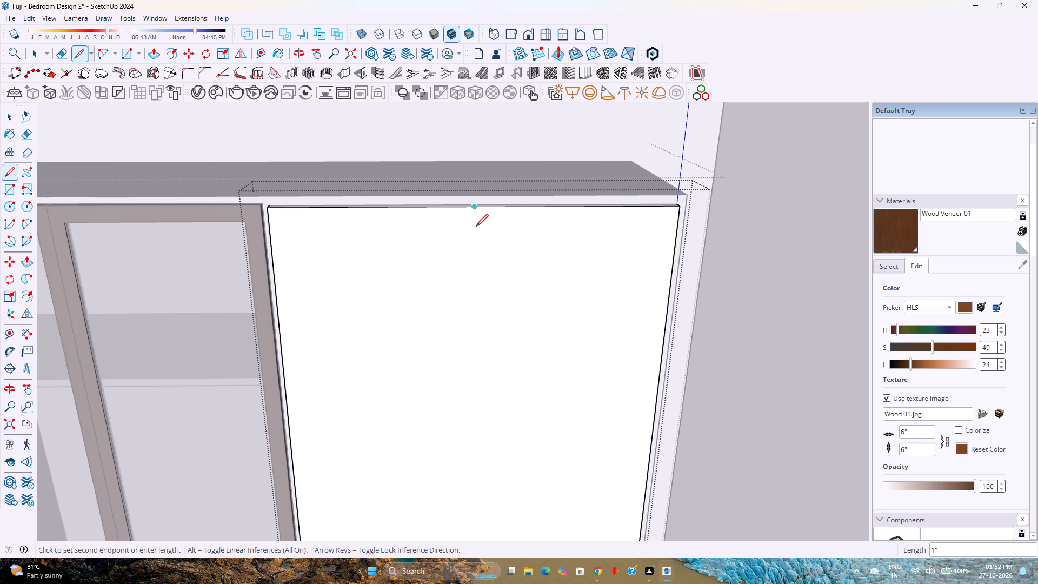
scroll(476, 274, "down", 10)
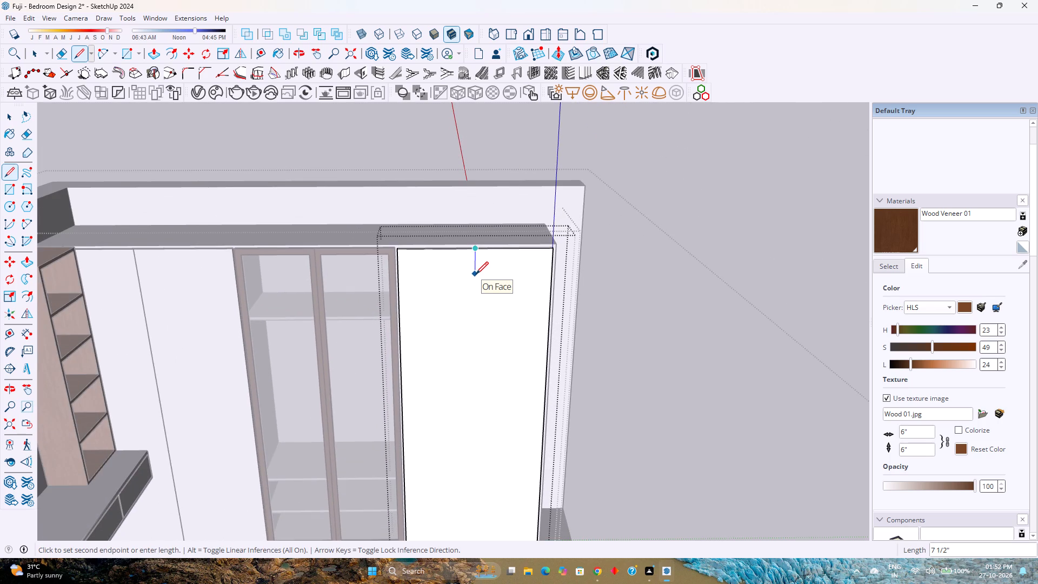
scroll(476, 274, "down", 2)
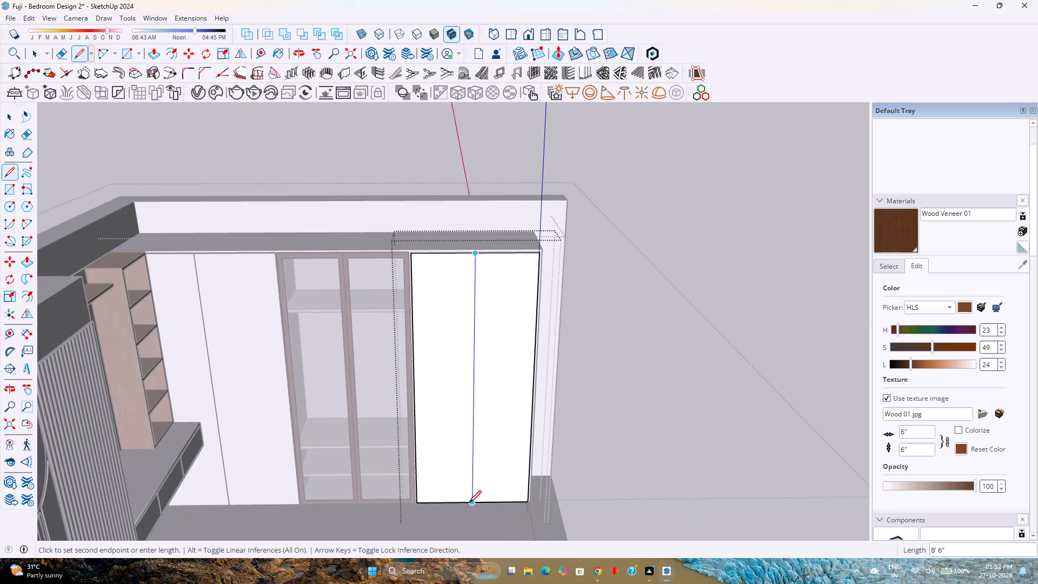
left_click(470, 502)
scroll(482, 404, "up", 8)
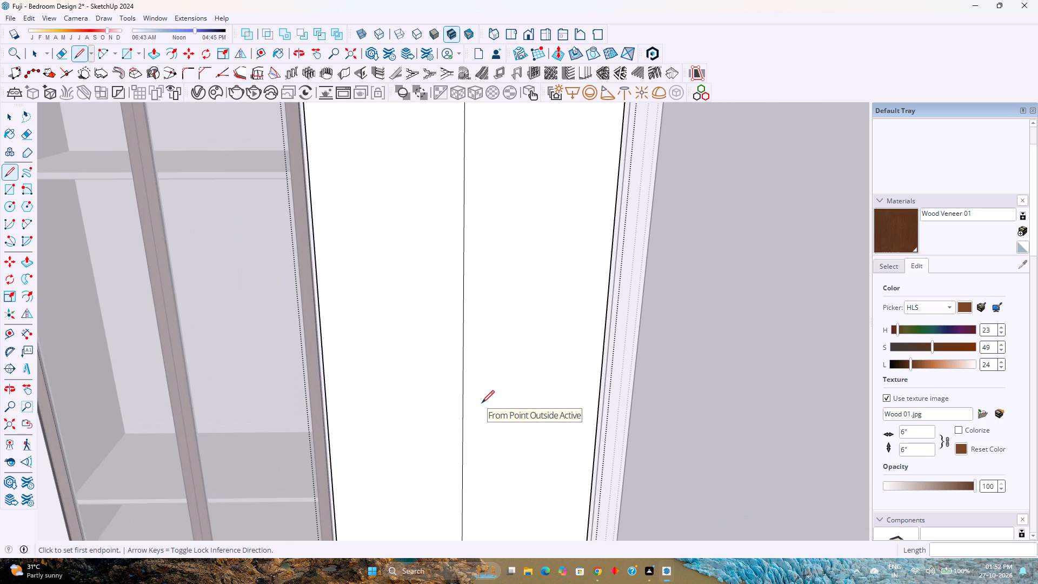
key("space")
Move the panel's vertical centre line 0.01 along the green axis towards the glass doors.
scroll(494, 348, "down", 2)
middle_click_drag(503, 296, 471, 486, "shift")
middle_click(471, 487, "shift")
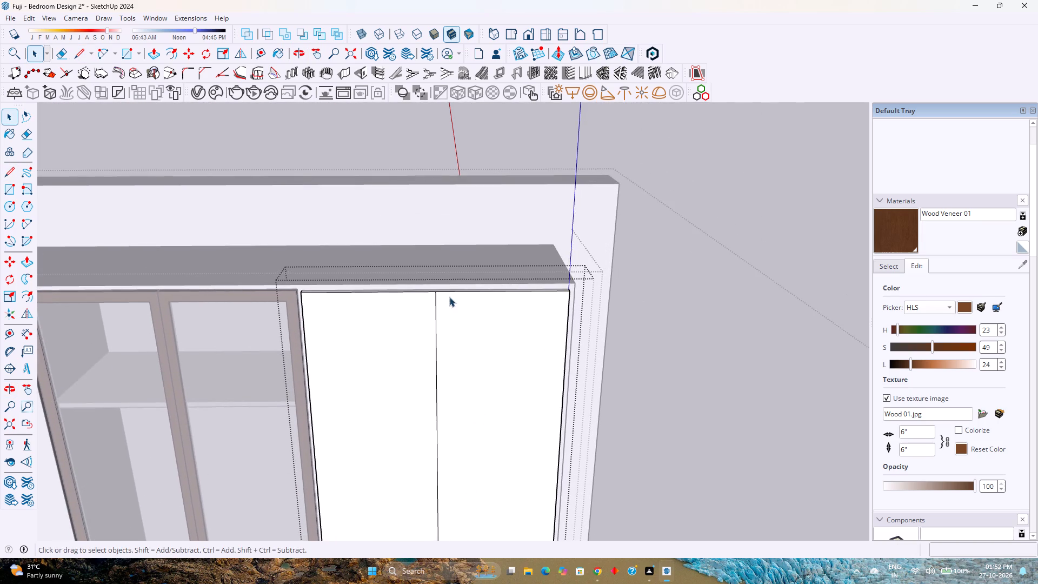
scroll(438, 296, "up", 12)
left_click(441, 289)
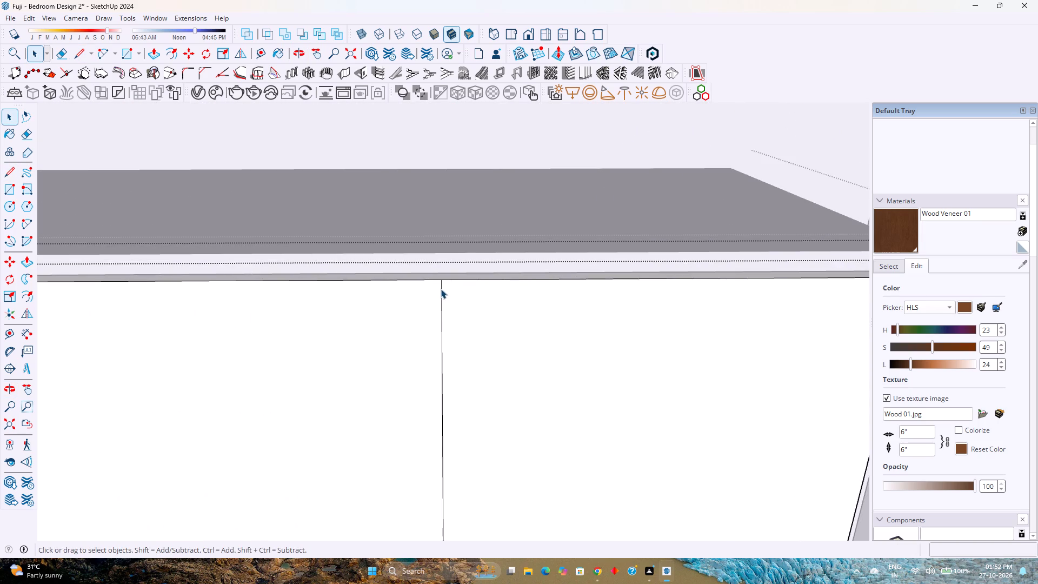
key("m")
left_click(443, 282)
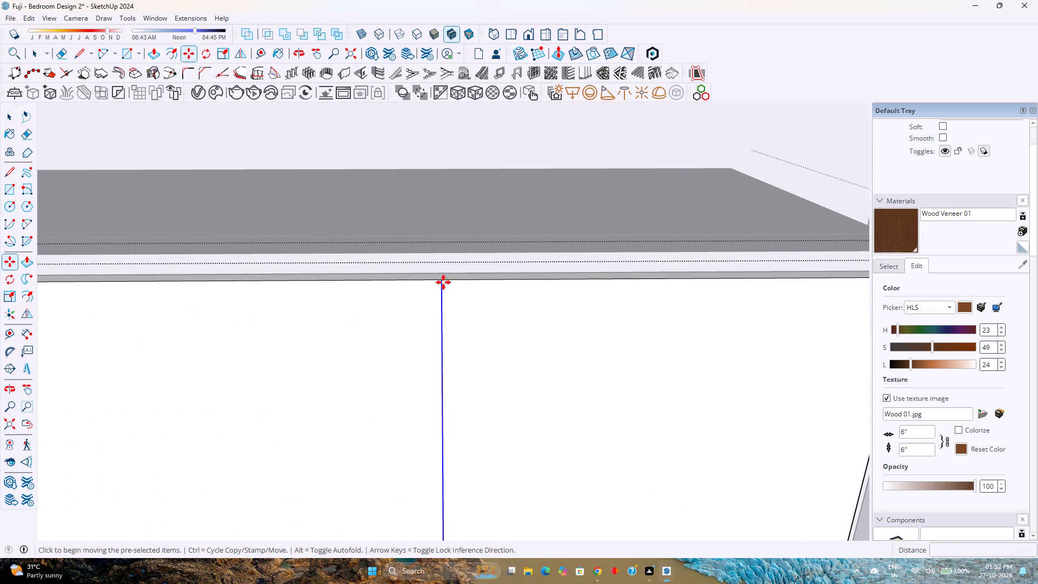
key("Left")
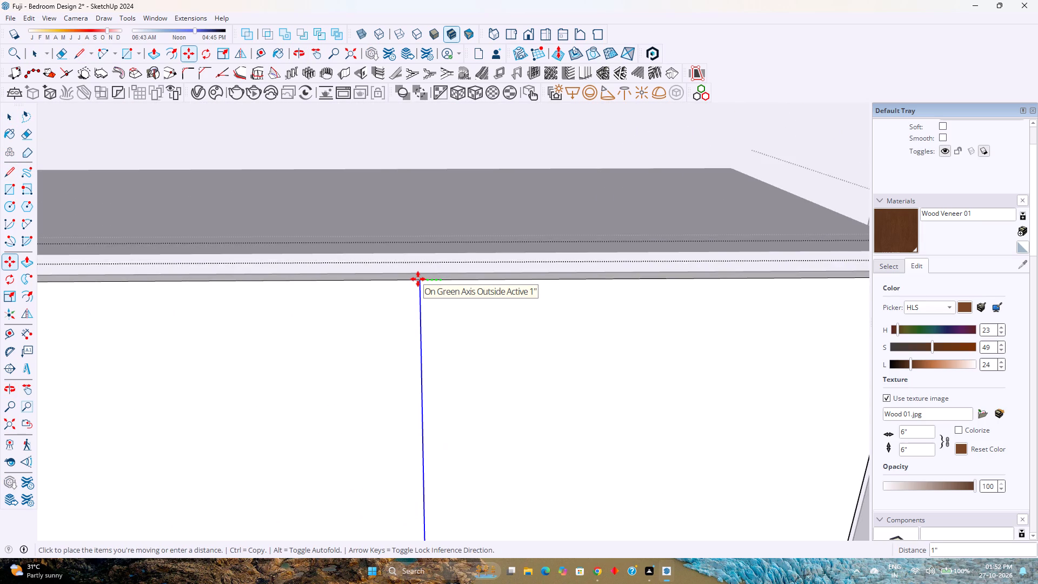
type("0.01")
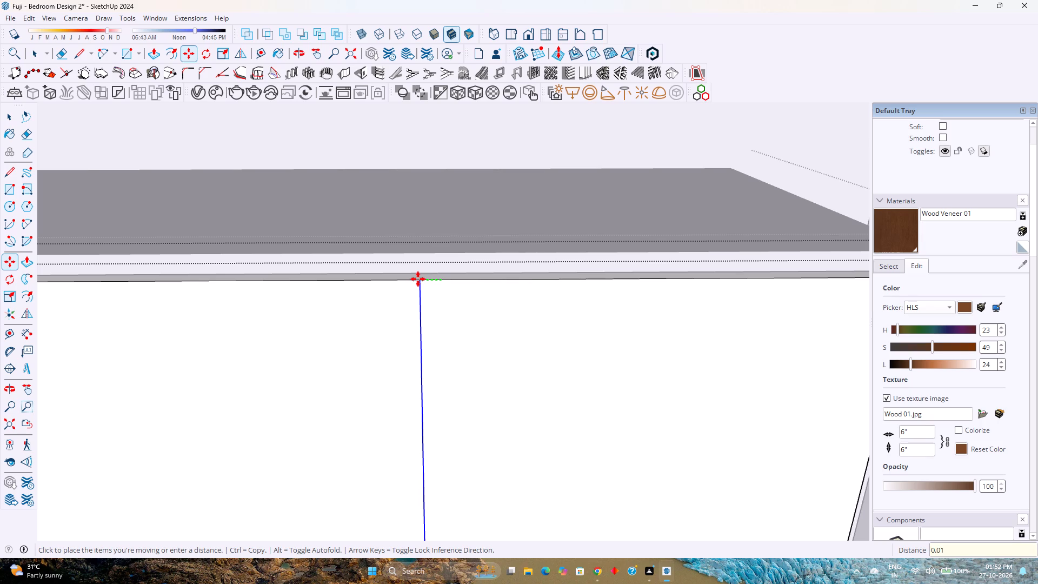
key("Return")
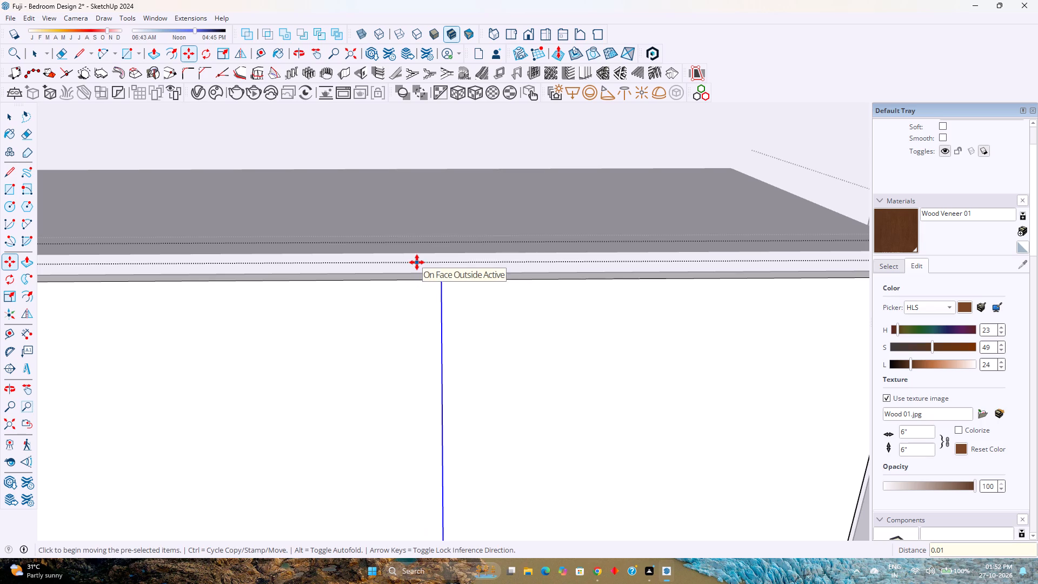
Copy the shifted line 0.02 back across the panel's centre to outline a narrow gap strip.
left_click(441, 277)
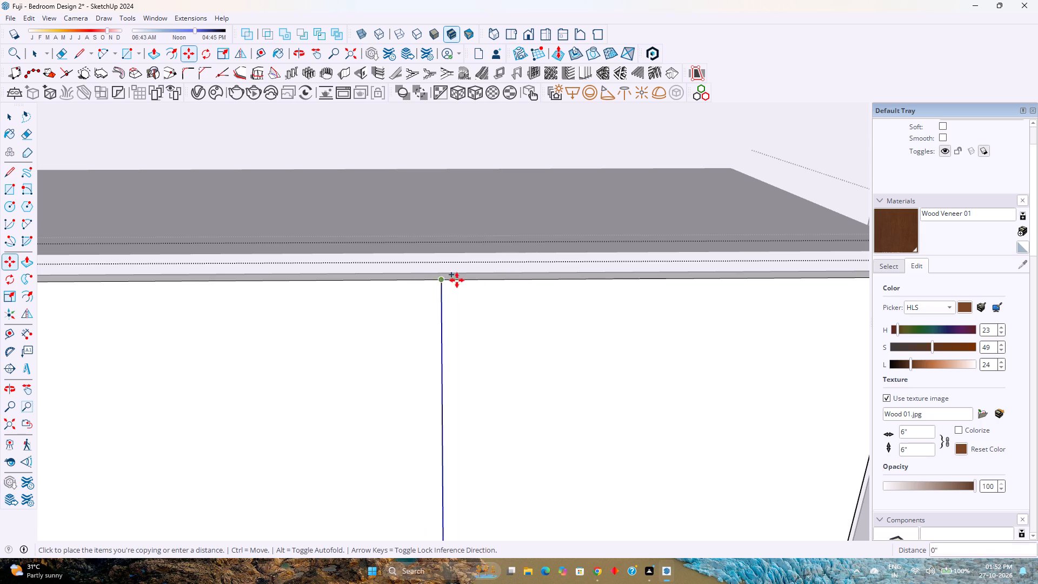
type("0.02")
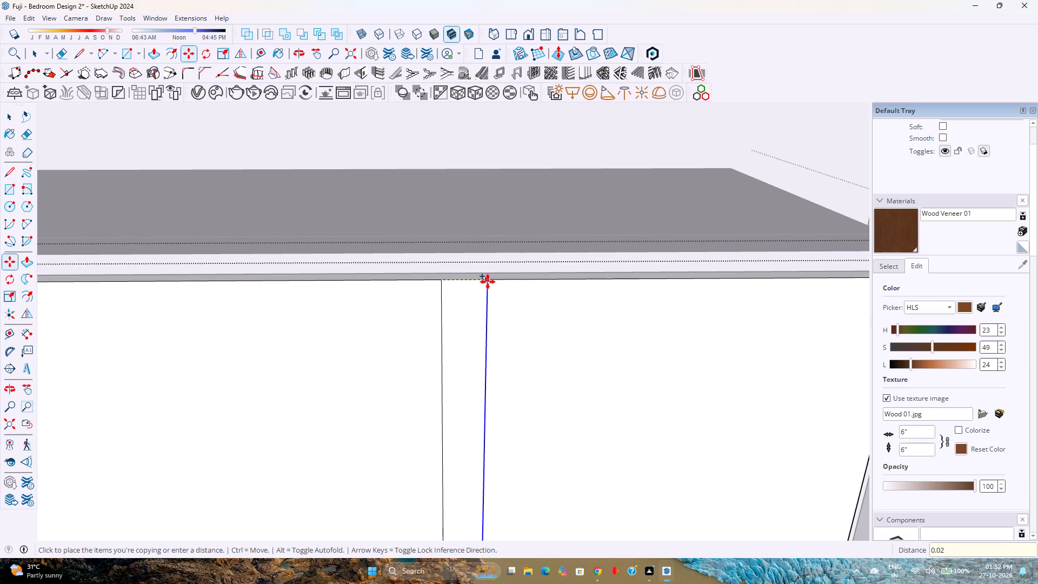
key("Return")
Push the narrow strip between the two lines 1" inward through the door panel.
scroll(445, 281, "up", 3)
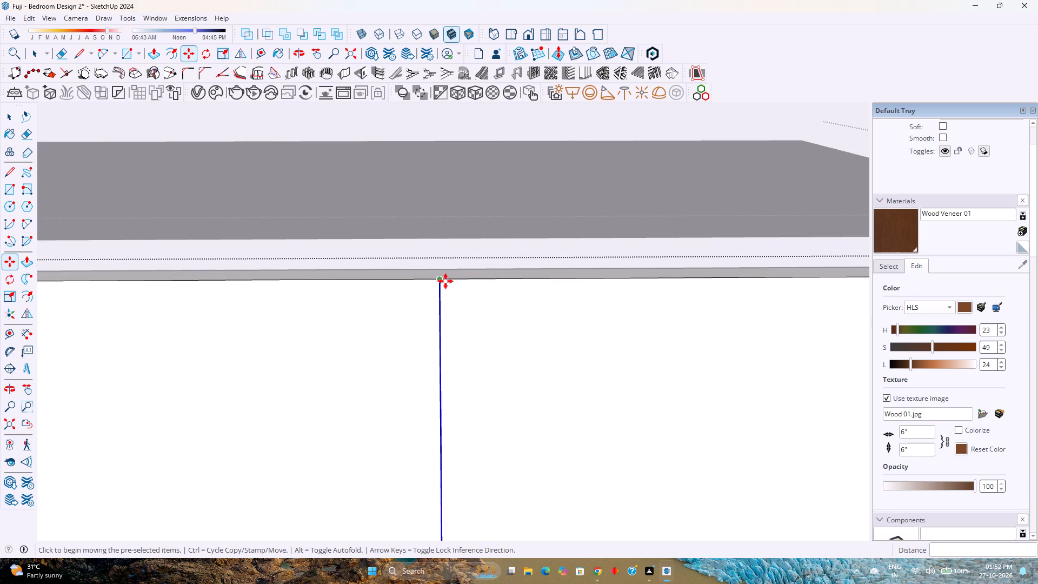
scroll(445, 281, "up", 20)
scroll(445, 281, "up", 11)
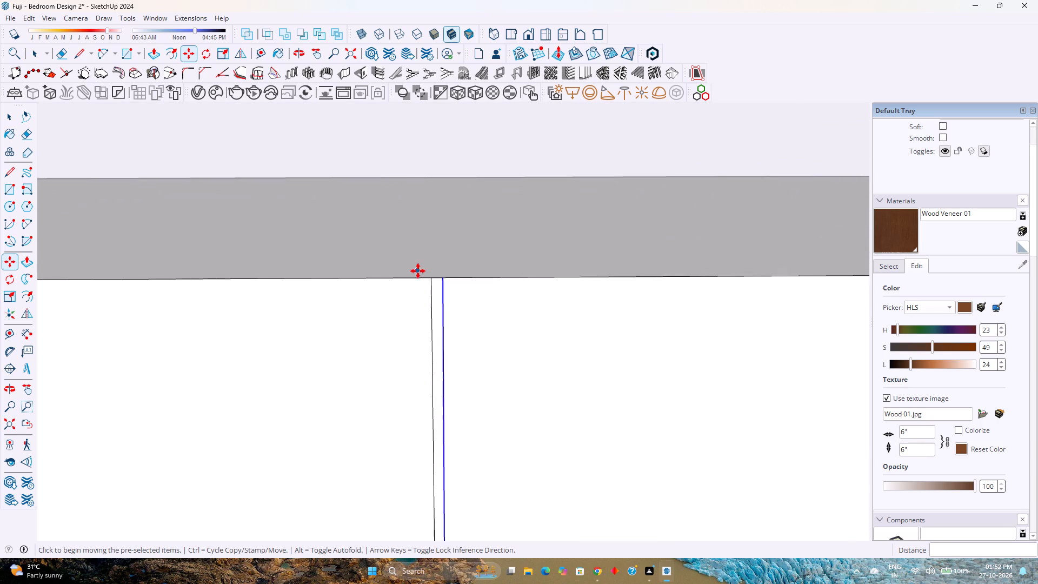
scroll(418, 271, "up", 6)
key("p")
left_click(455, 307)
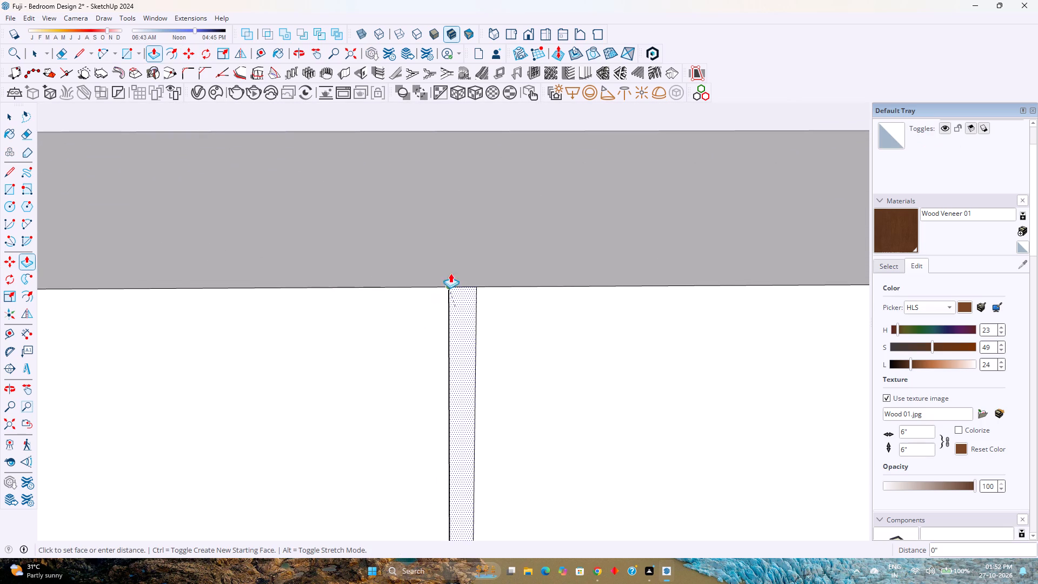
key("1")
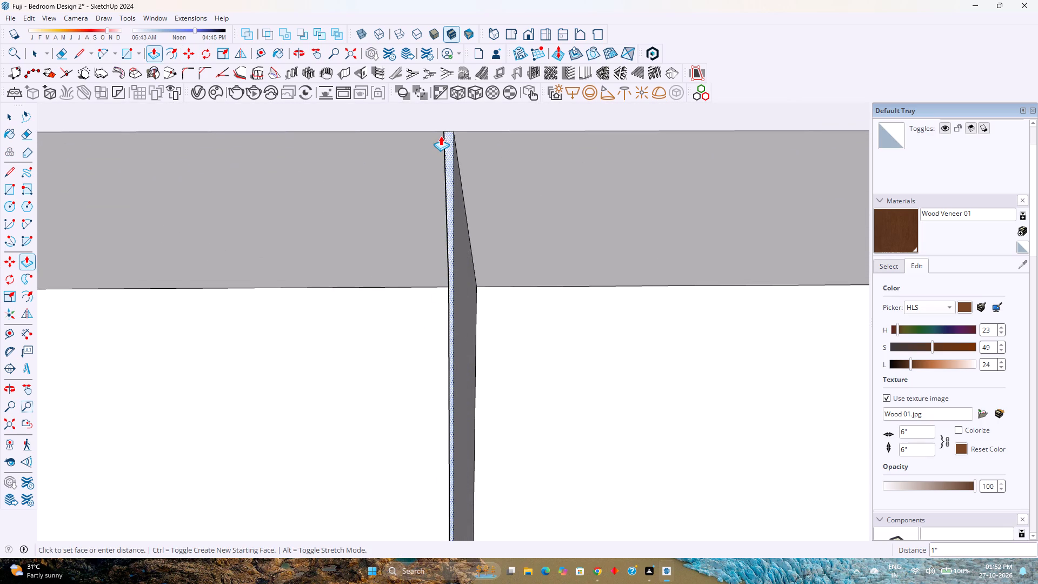
key("Return")
Delete the narrow face left in the gap between the doors and erase the short edge at its top.
key("space")
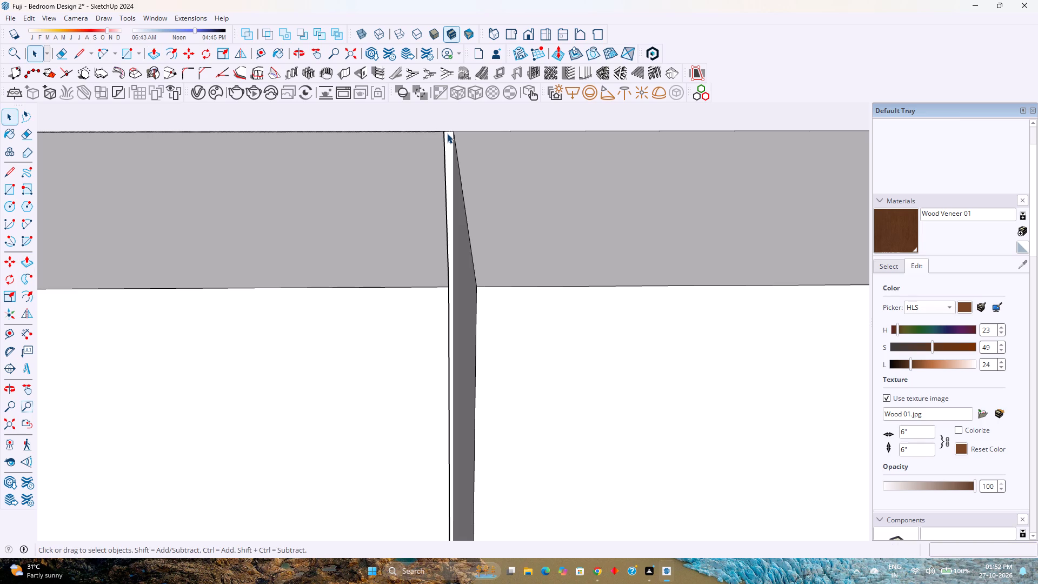
left_click(450, 134)
key("Delete")
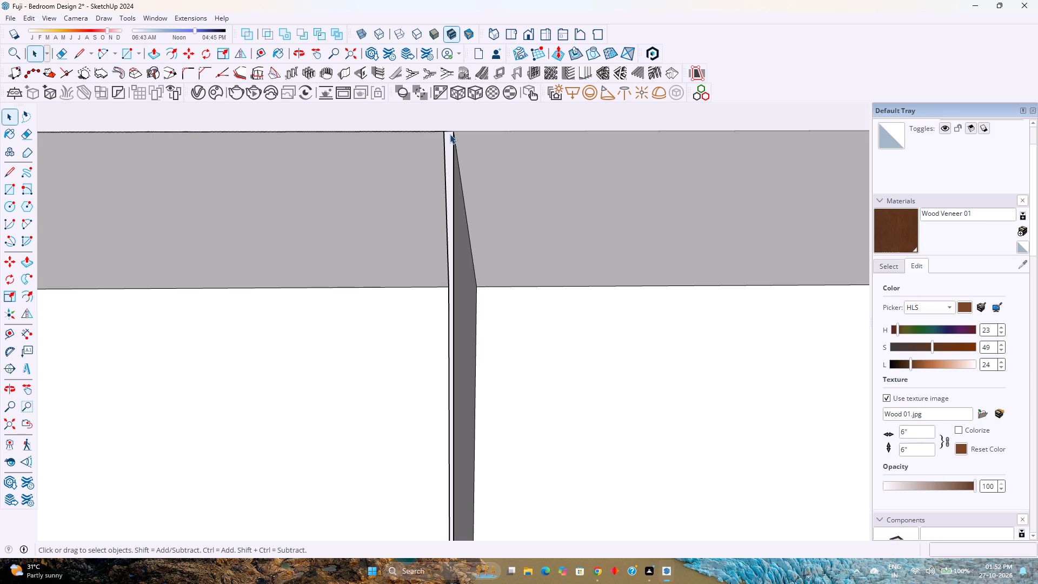
left_click(450, 130)
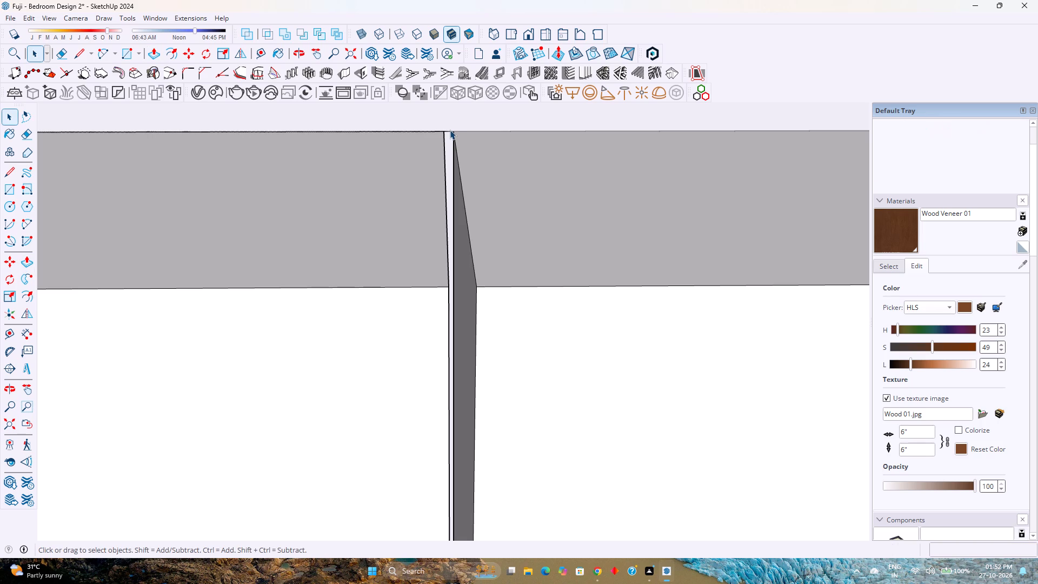
key("Delete")
key("e")
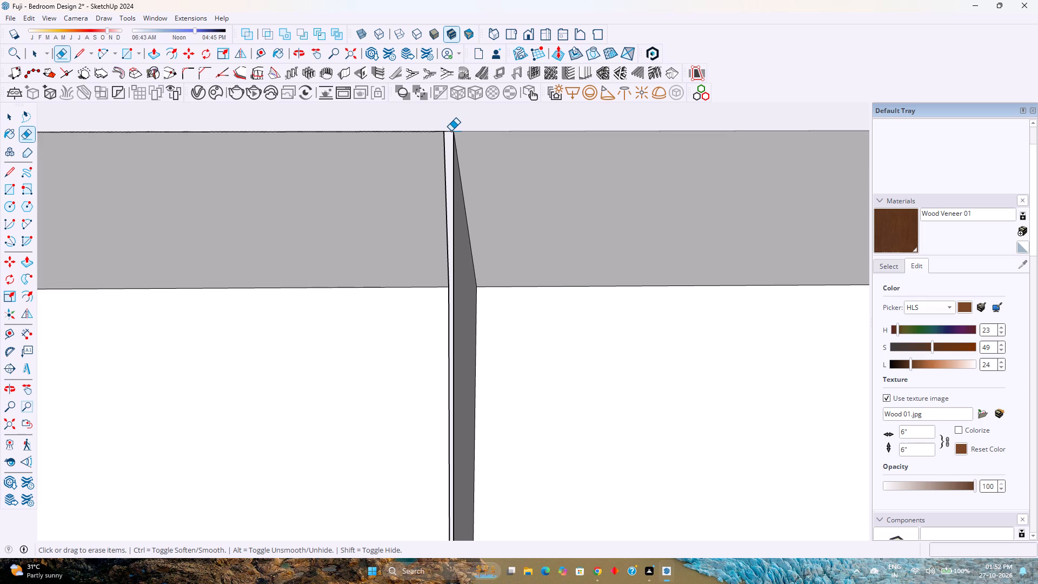
left_click(451, 131)
scroll(451, 131, "down", 7)
key("space")
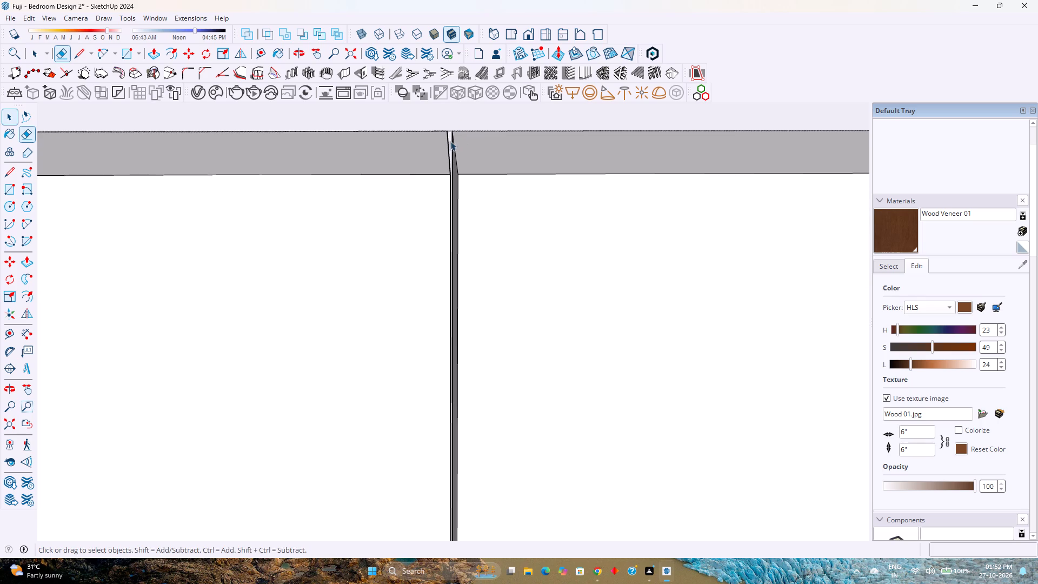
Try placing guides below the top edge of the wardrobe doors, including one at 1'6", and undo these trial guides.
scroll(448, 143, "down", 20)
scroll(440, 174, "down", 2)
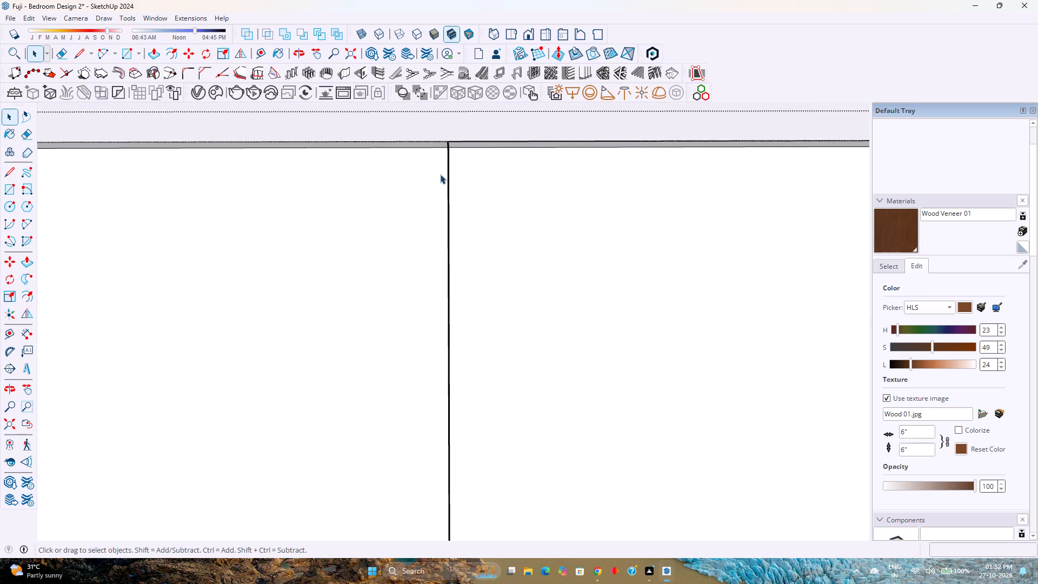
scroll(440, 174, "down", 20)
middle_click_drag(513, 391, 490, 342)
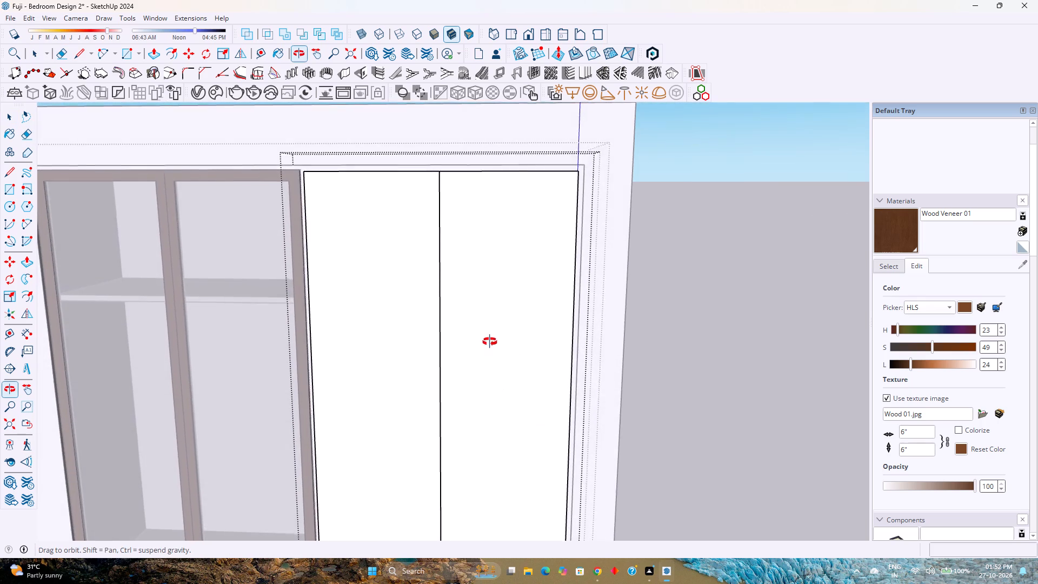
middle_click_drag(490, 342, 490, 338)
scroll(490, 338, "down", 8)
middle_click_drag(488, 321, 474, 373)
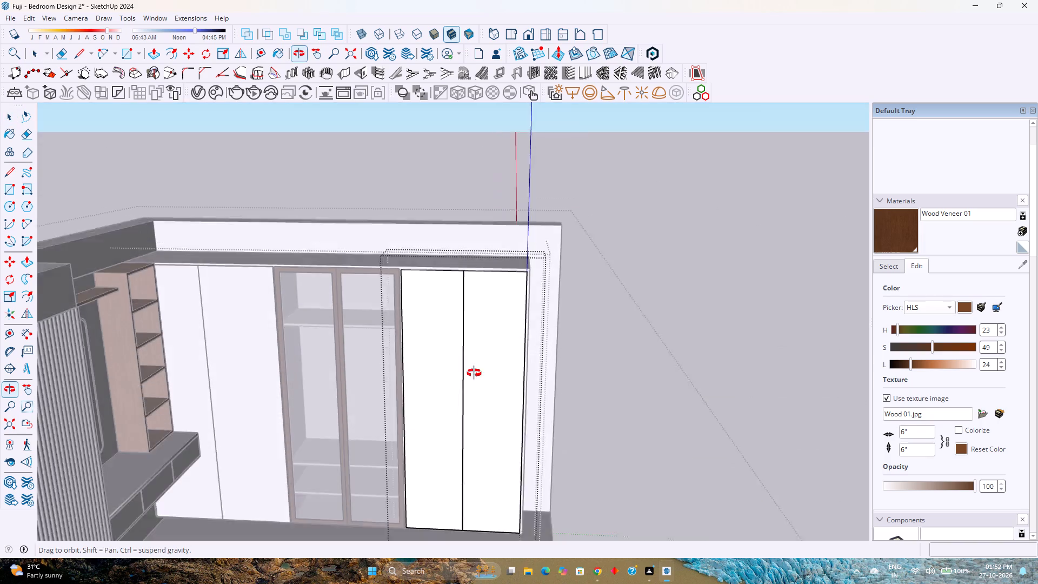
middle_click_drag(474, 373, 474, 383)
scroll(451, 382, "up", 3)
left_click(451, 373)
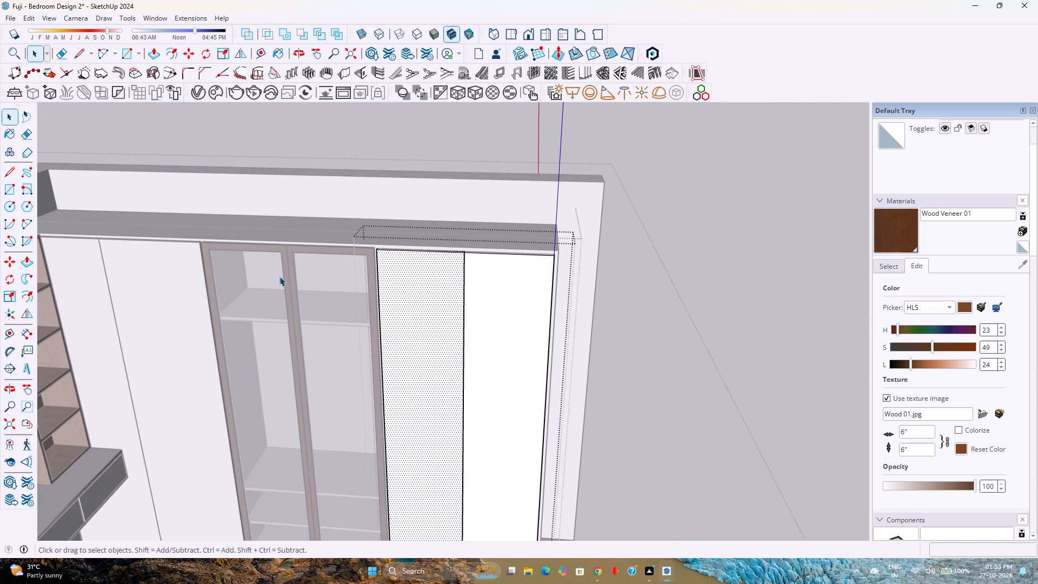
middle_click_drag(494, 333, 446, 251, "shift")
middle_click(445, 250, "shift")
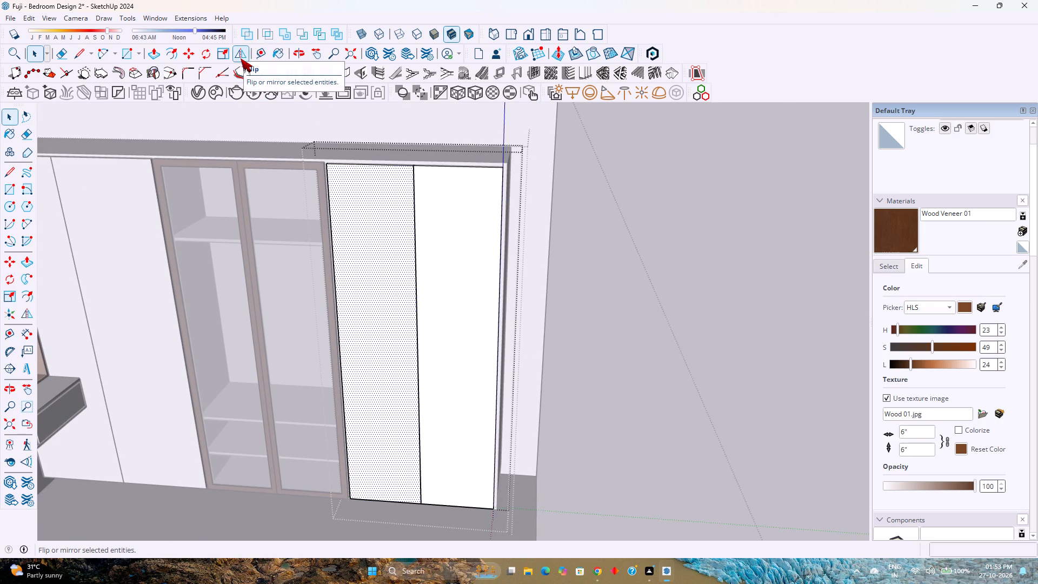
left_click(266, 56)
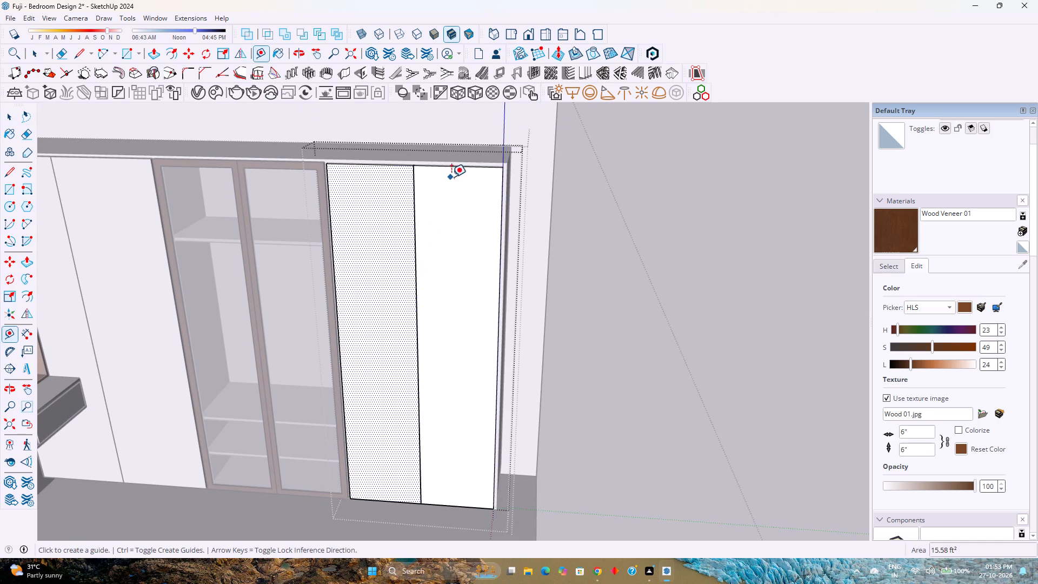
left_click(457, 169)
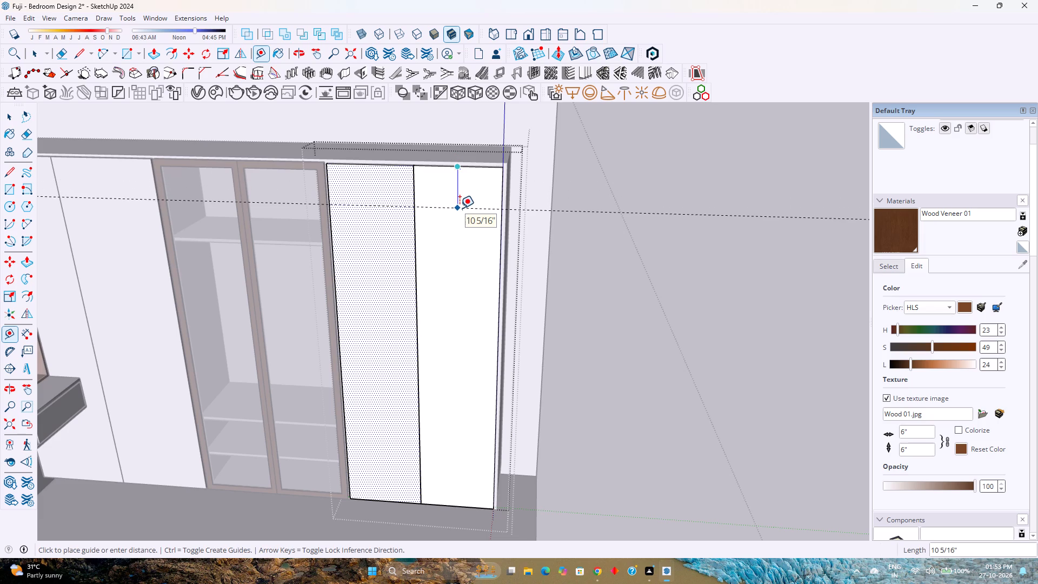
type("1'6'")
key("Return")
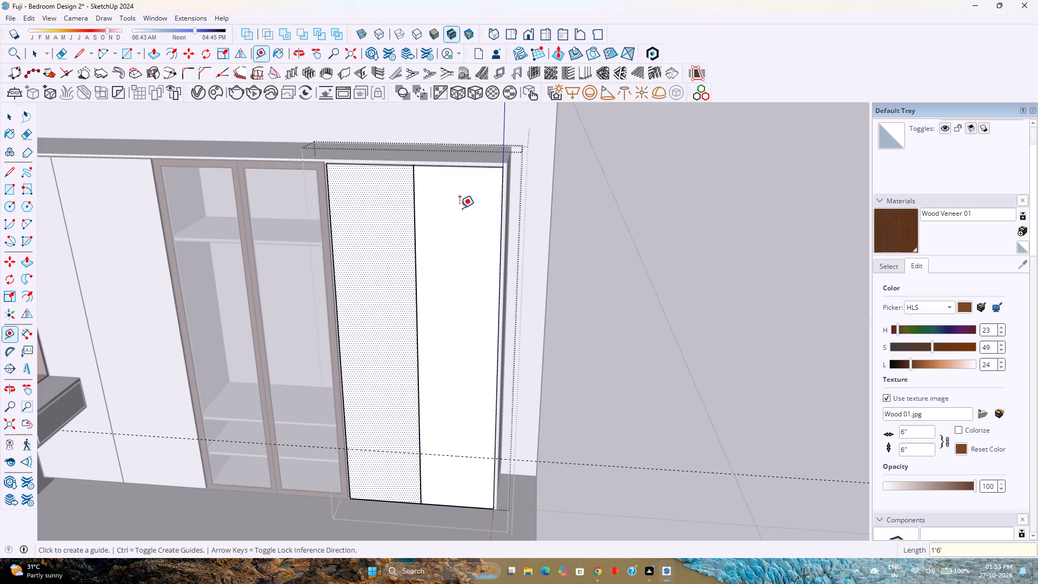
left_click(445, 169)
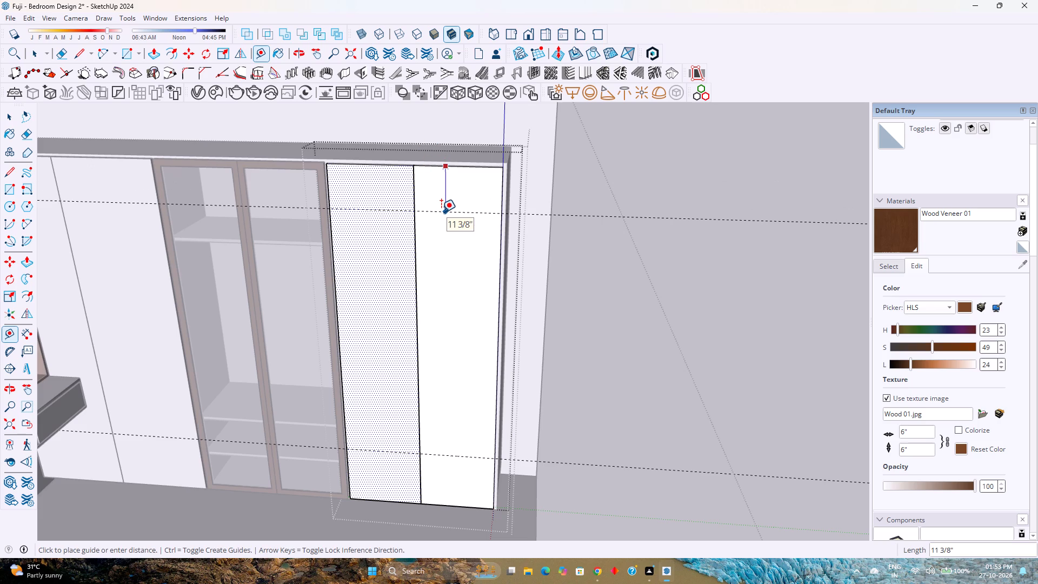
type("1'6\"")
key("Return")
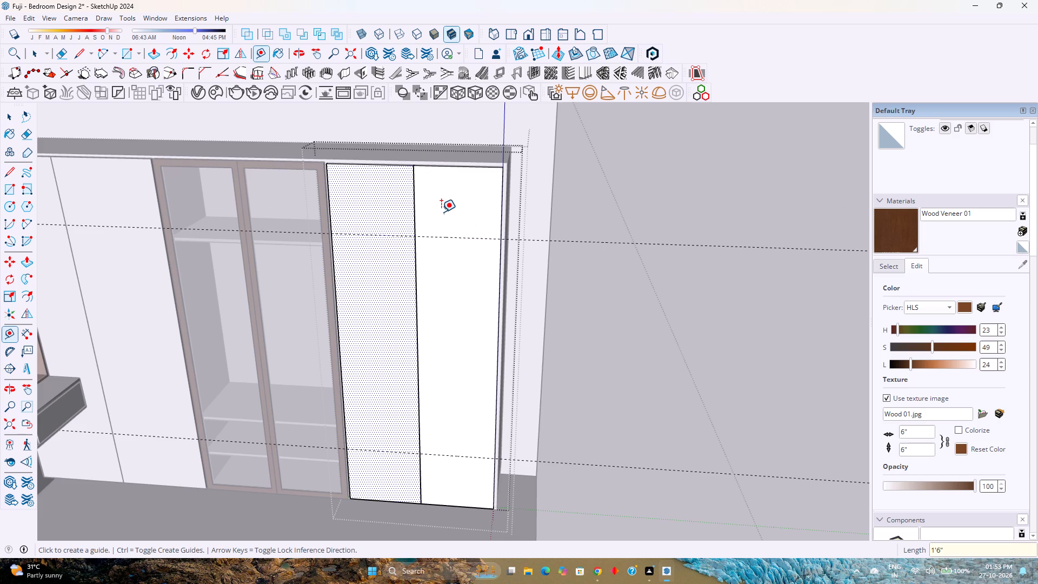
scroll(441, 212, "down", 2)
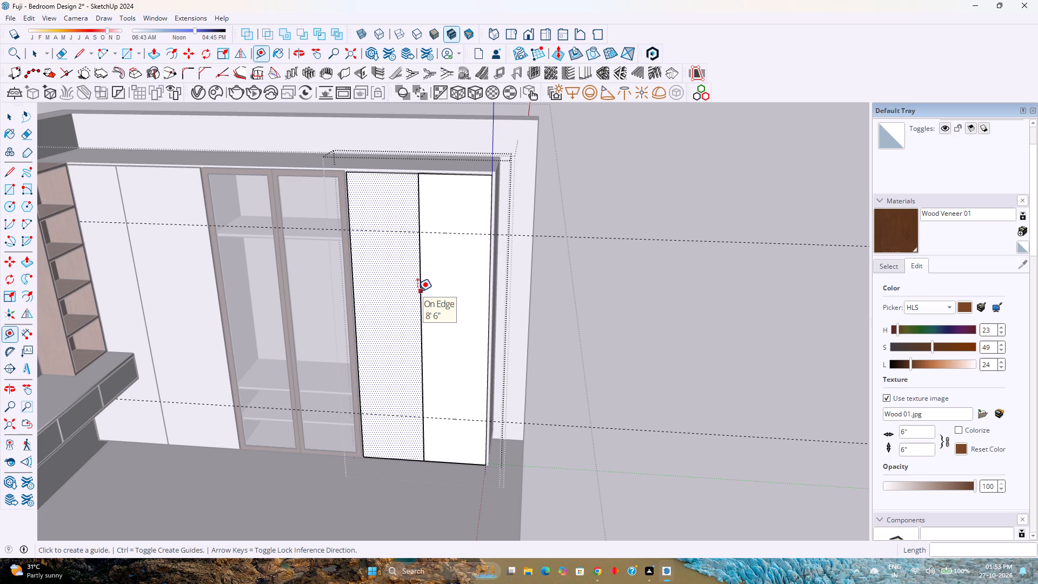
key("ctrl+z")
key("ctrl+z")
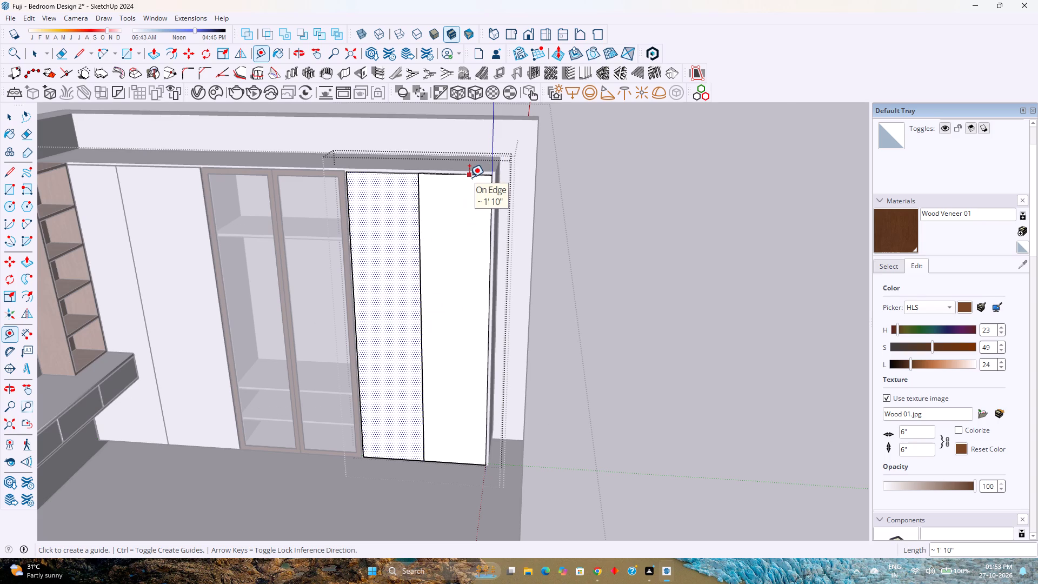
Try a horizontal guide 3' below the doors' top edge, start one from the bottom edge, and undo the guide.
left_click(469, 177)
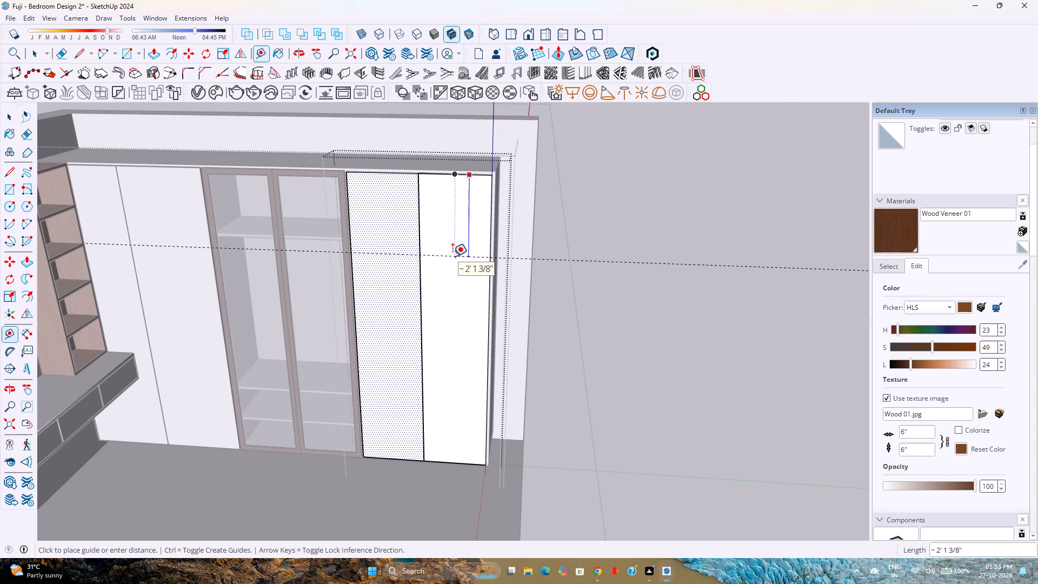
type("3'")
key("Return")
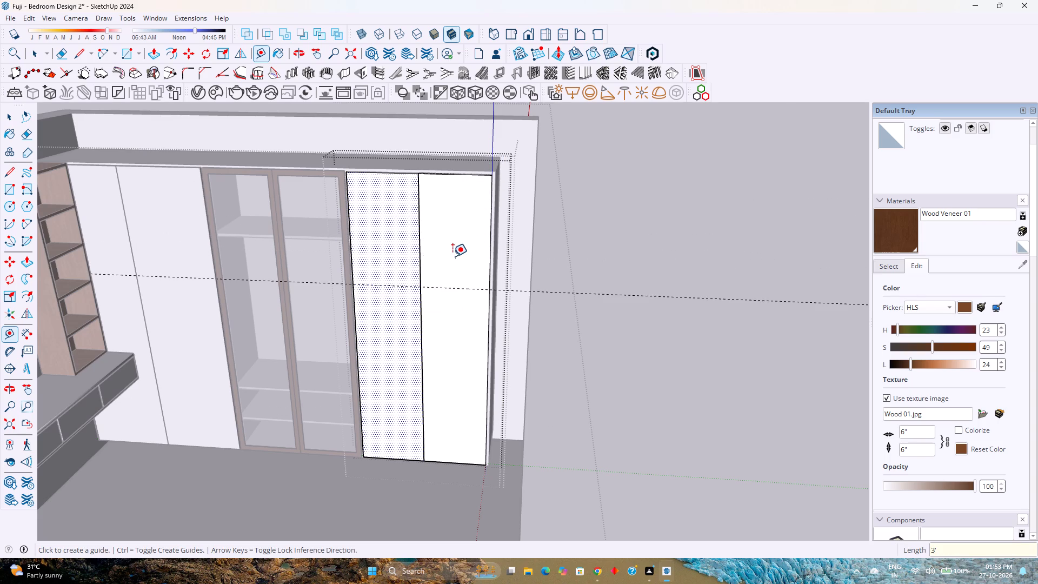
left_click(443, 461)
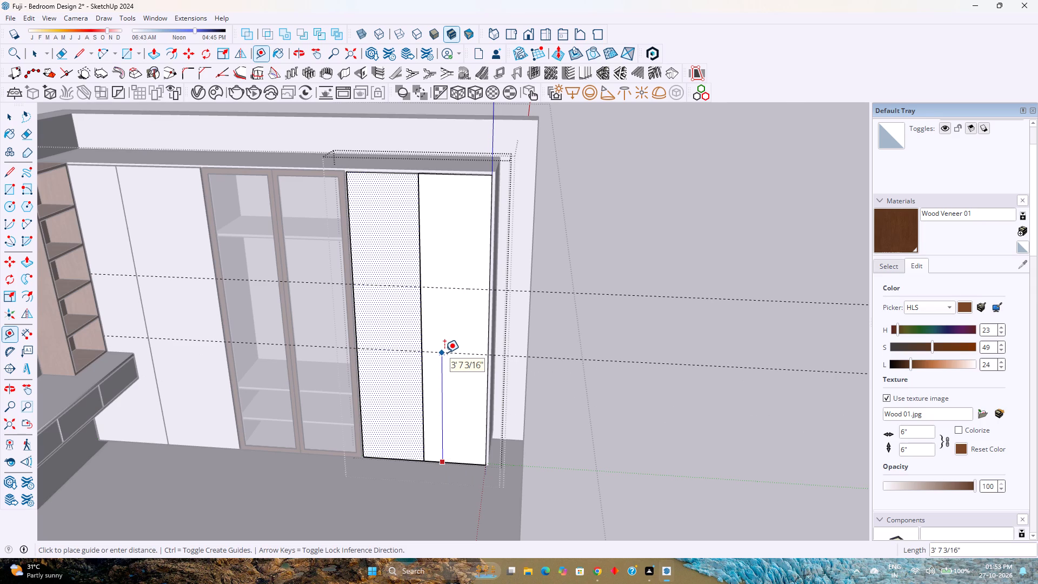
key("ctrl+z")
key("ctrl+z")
Place a horizontal guide at the doors' mid-height, 4' 3" above their bottom edge.
left_click(446, 463)
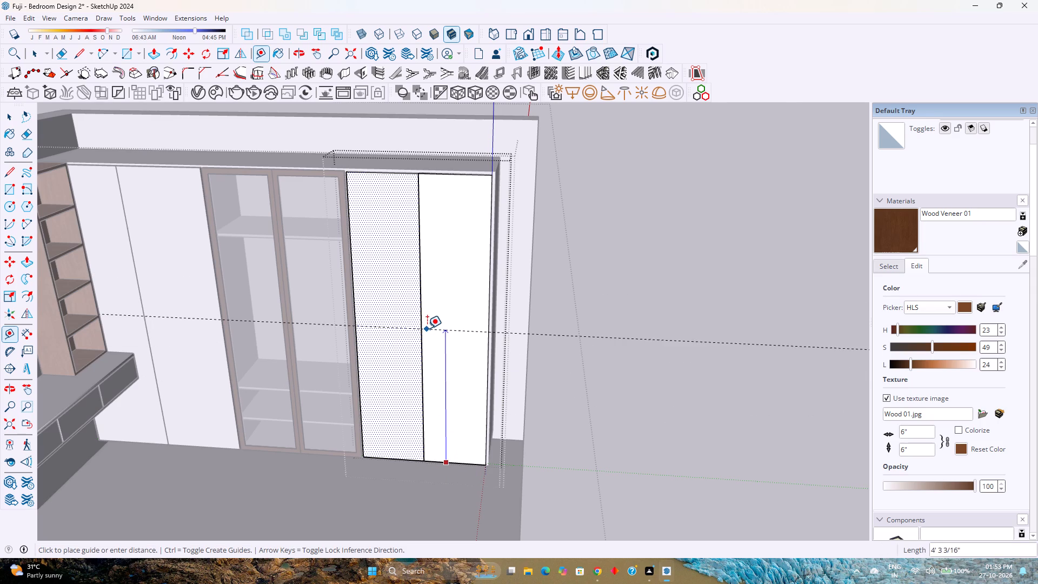
left_click(421, 331)
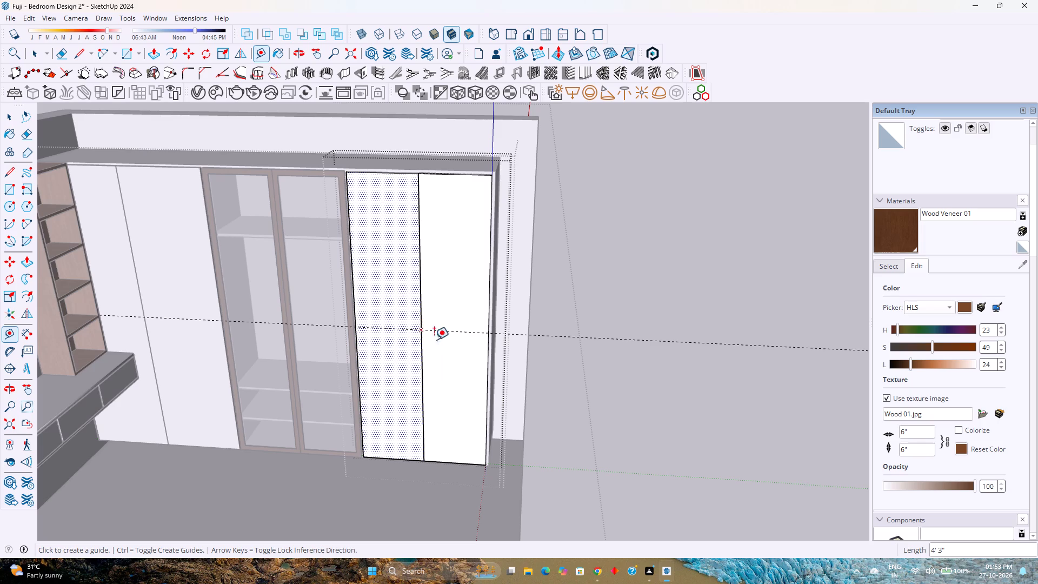
Place a parallel guide 1' above the mid-height guide on the doors.
left_click(454, 334)
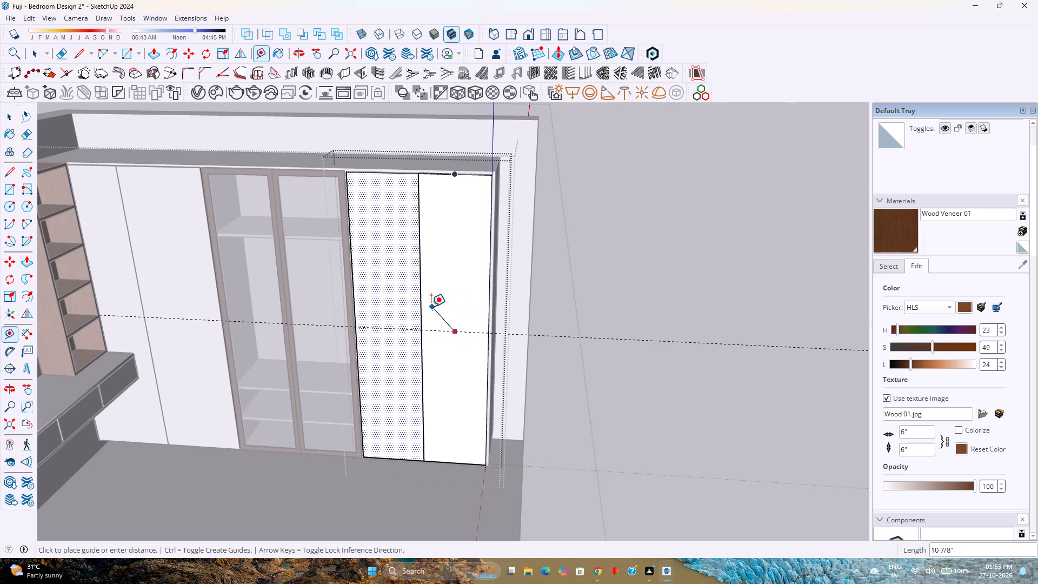
key("Escape")
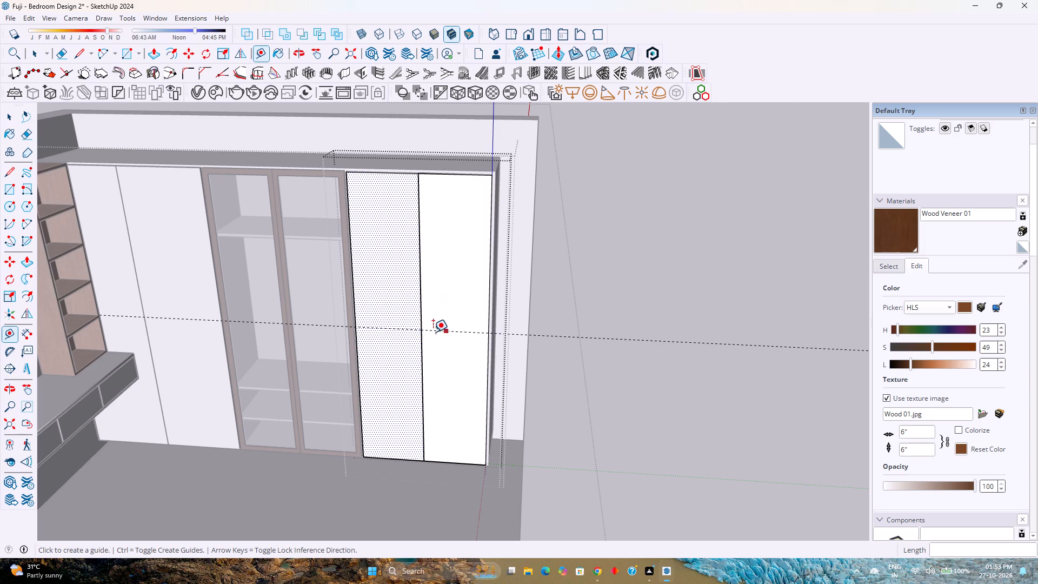
left_click(438, 331)
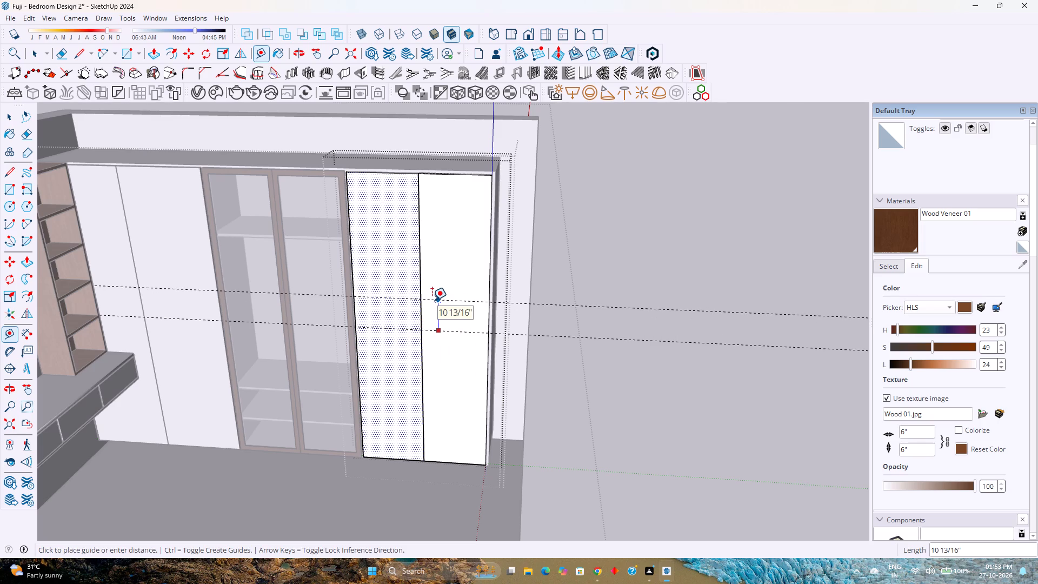
type("1'")
key("Return")
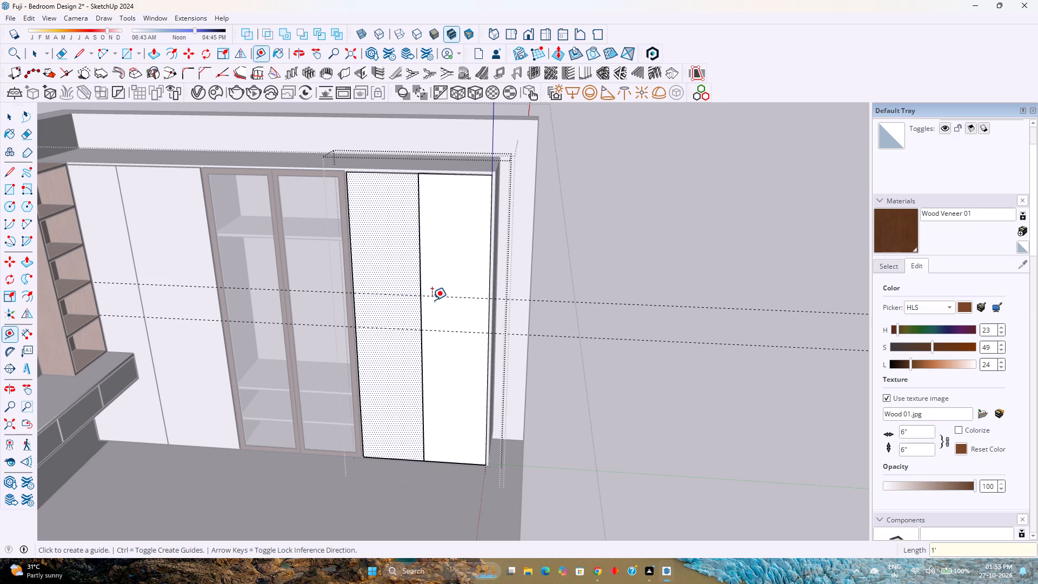
Place another parallel guide 1' below the mid-height guide on the doors.
left_click(392, 329)
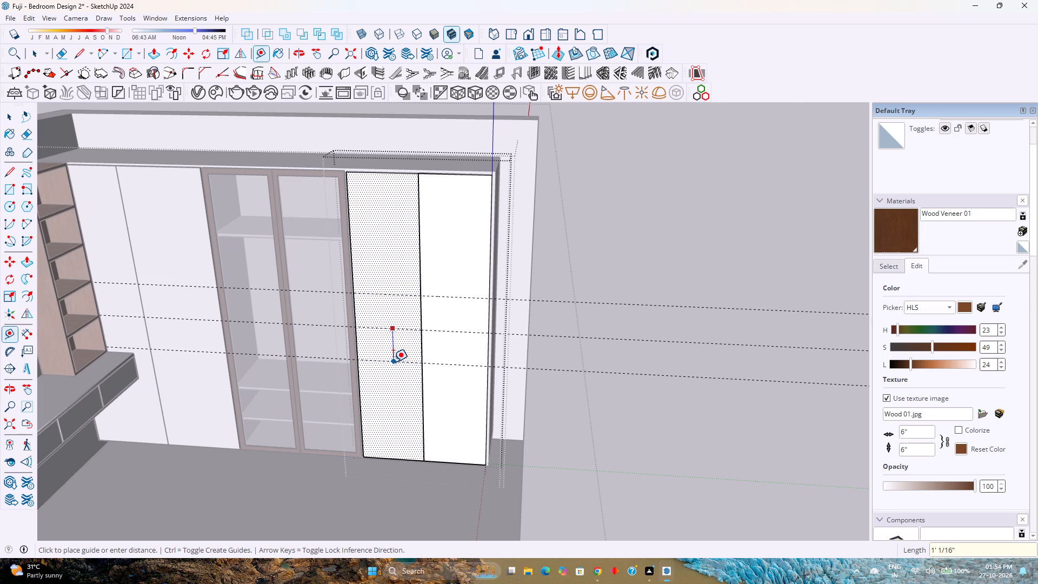
key("1")
key("Return")
type("1'")
key("Return")
key("space")
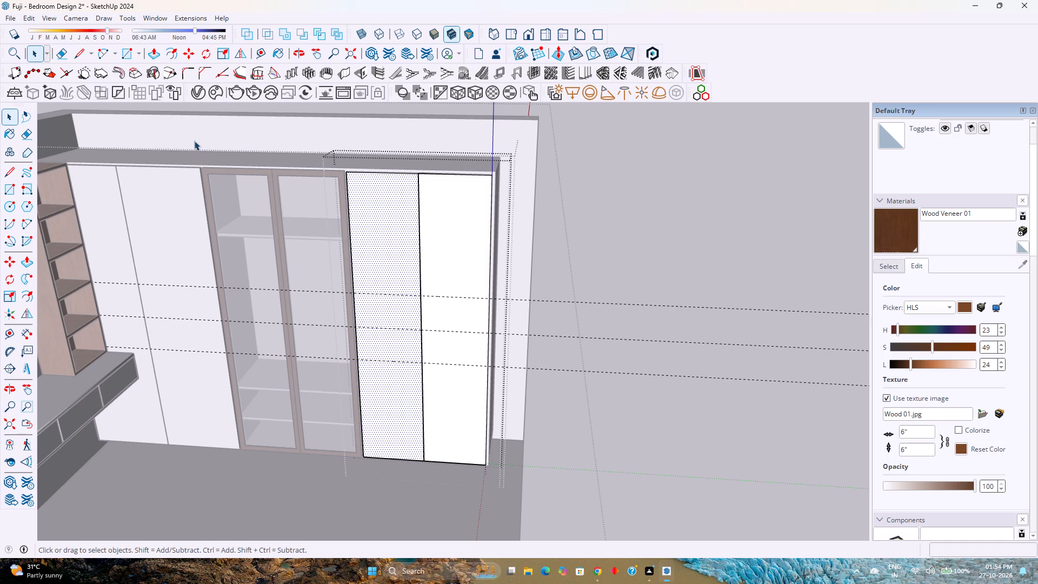
Draw an upward arc spanning the door beside the glass doors, with ends on the mid-height guide and peak on the upper guide.
left_click(99, 56)
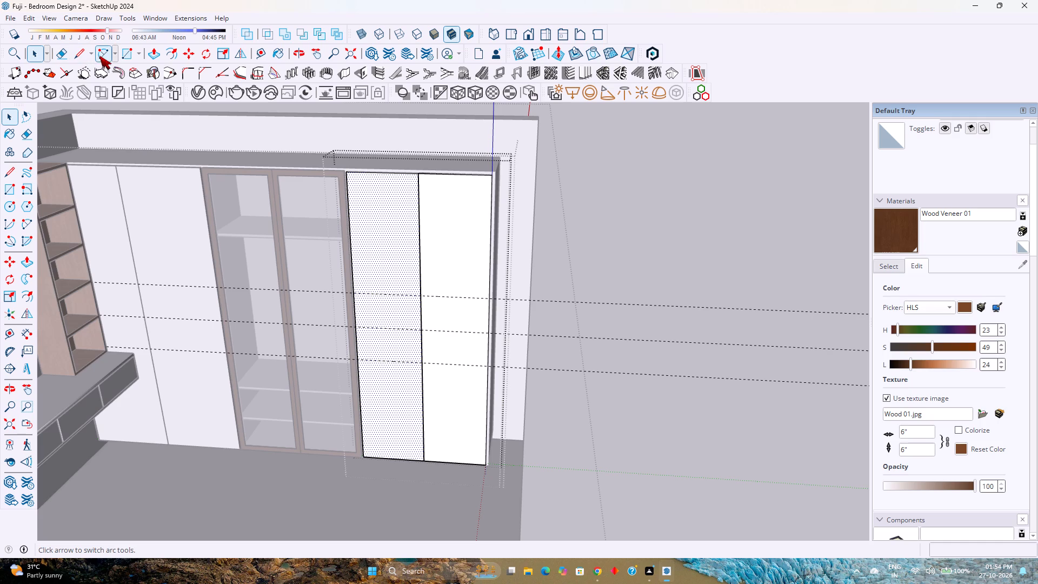
left_click(357, 326)
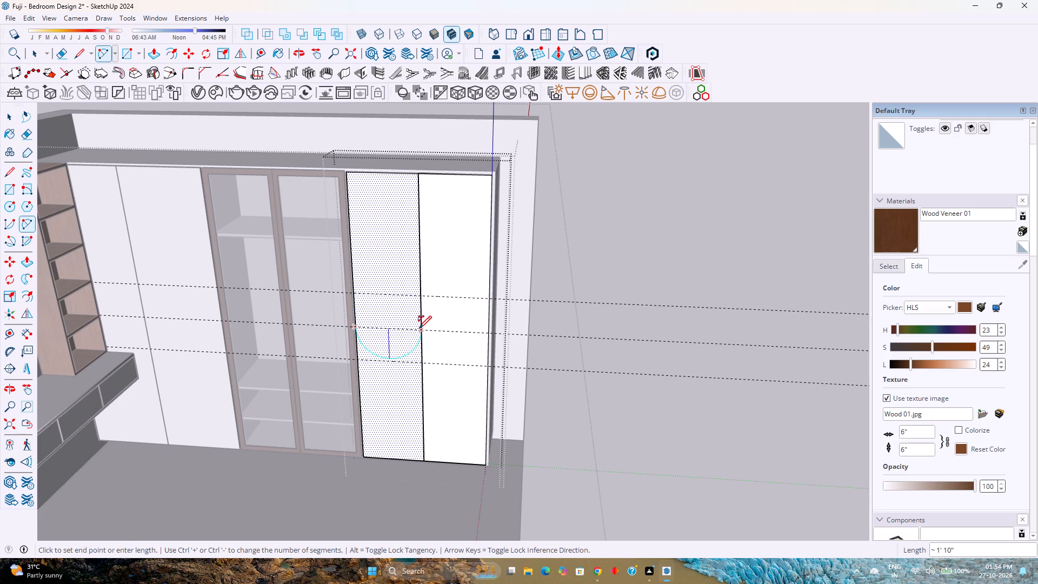
left_click(419, 328)
scroll(385, 293, "up", 1)
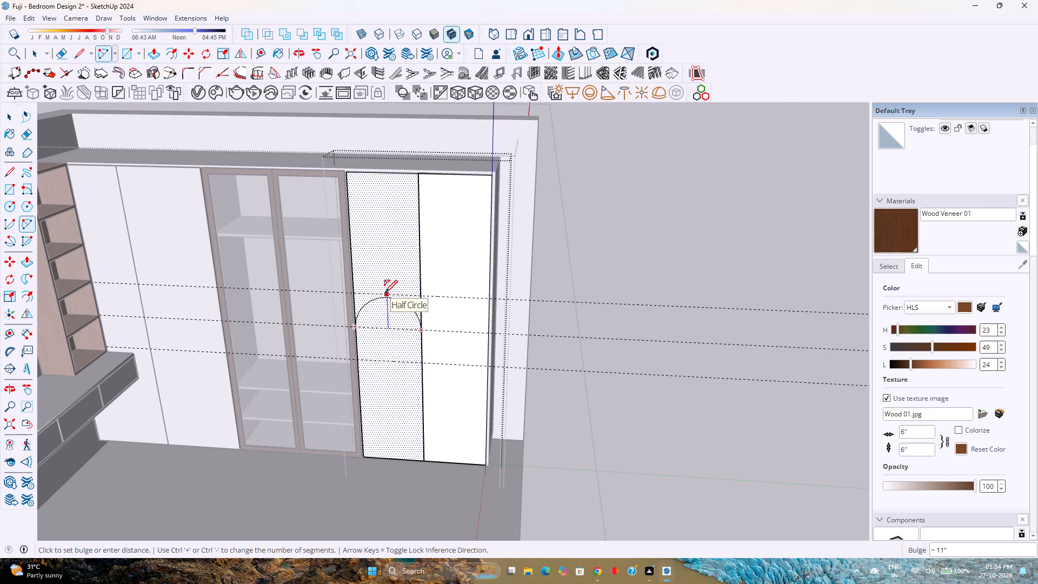
scroll(385, 293, "up", 5)
left_click(390, 293)
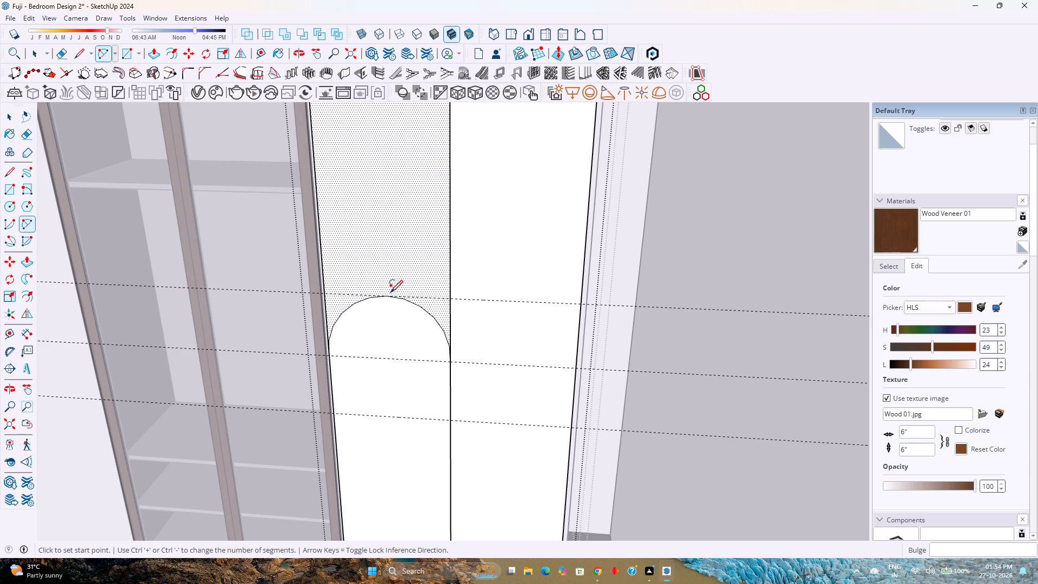
Draw a downward arc with a 1' bulge across the outer door, from the first arc's end to the lower guide, and leave the group.
scroll(363, 365, "up", 4)
middle_click_drag(363, 365, 518, 348)
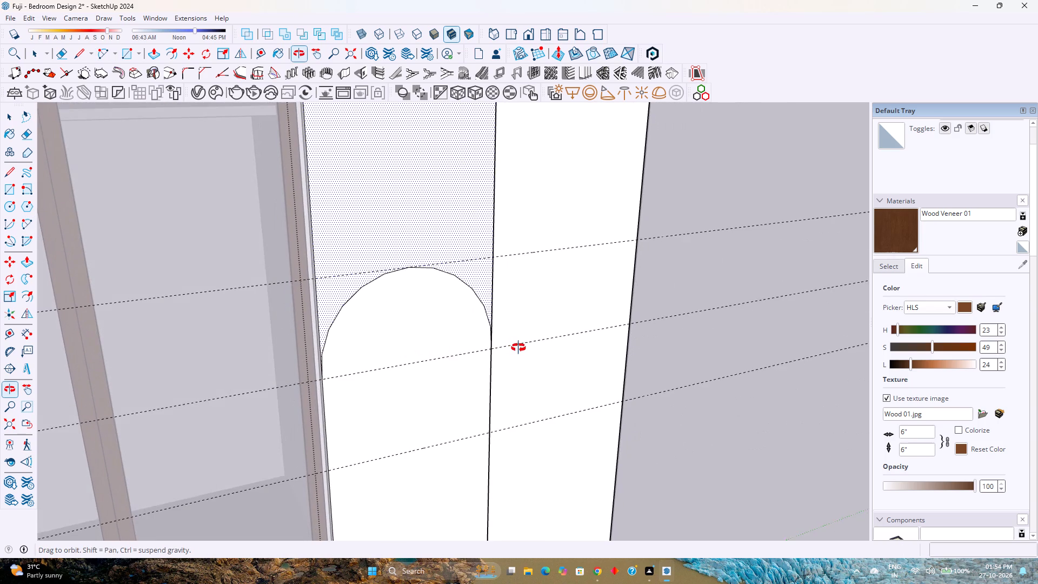
middle_click_drag(518, 348, 407, 355)
scroll(405, 354, "down", 7)
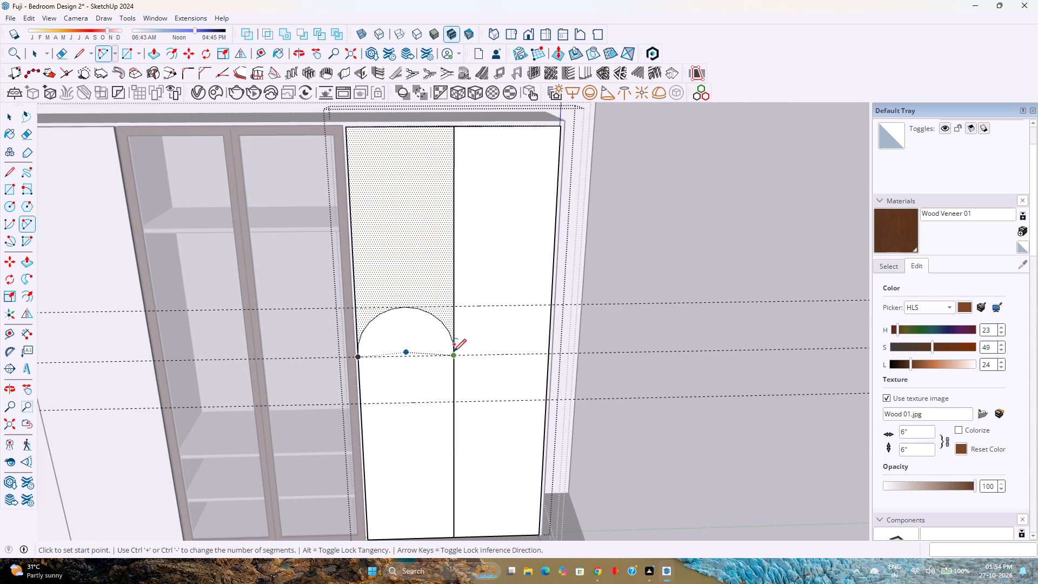
left_click(455, 354)
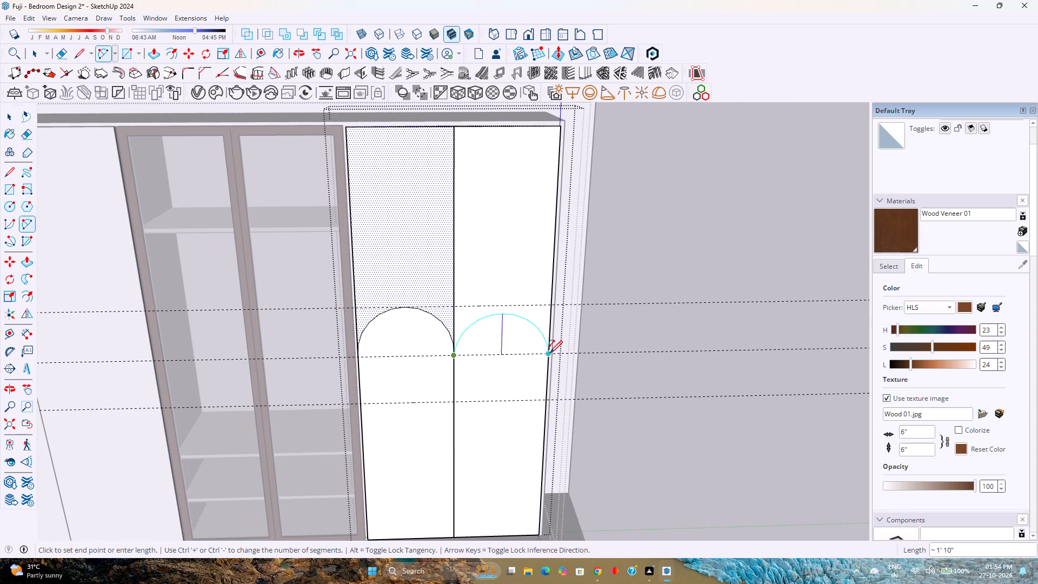
left_click(550, 353)
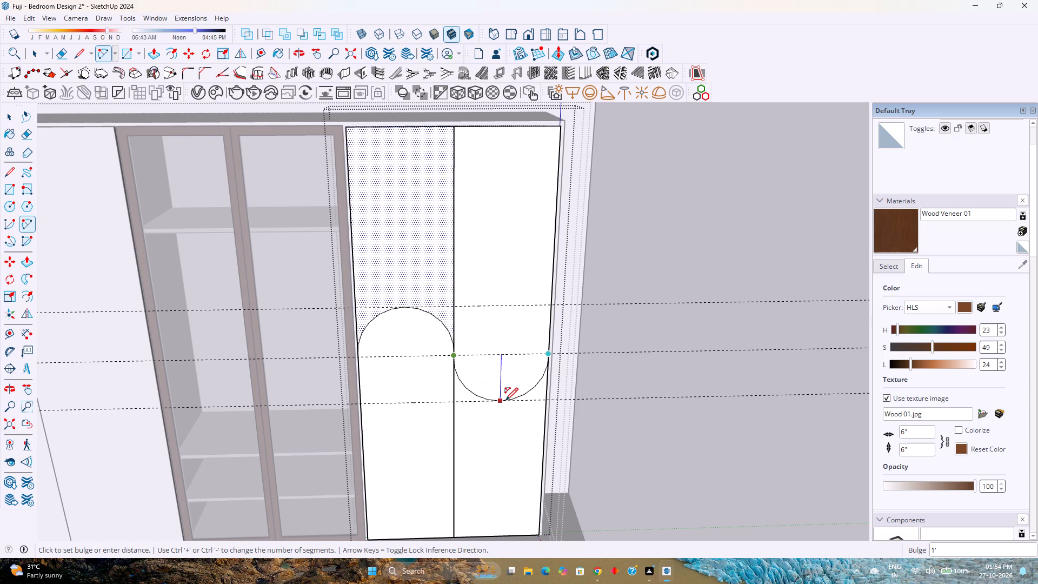
left_click(505, 400)
key("space")
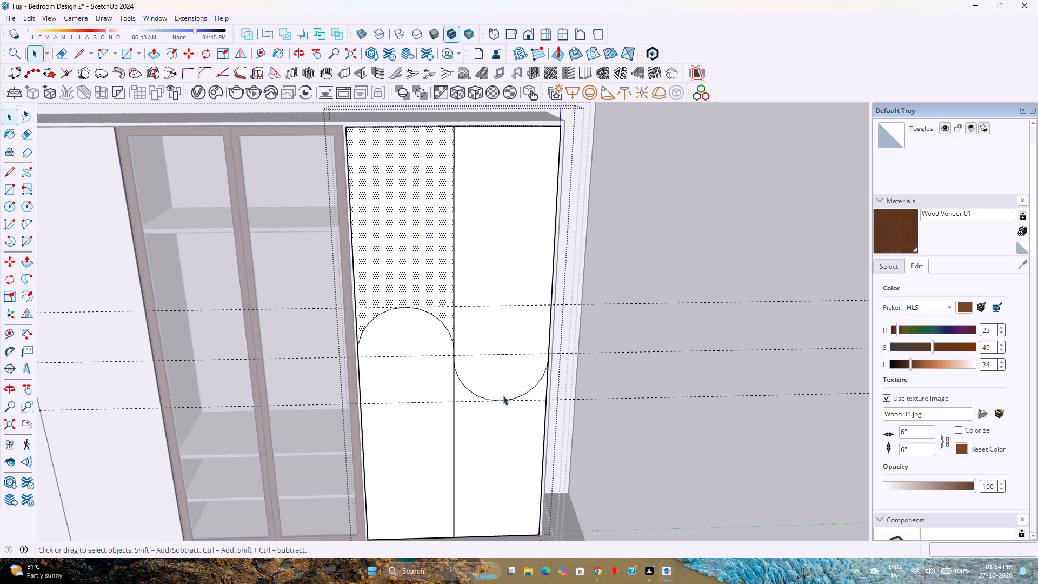
key("Escape")
Smooth the upward and downward arcs on the door fronts by setting each to 200 segments.
scroll(435, 318, "down", 2)
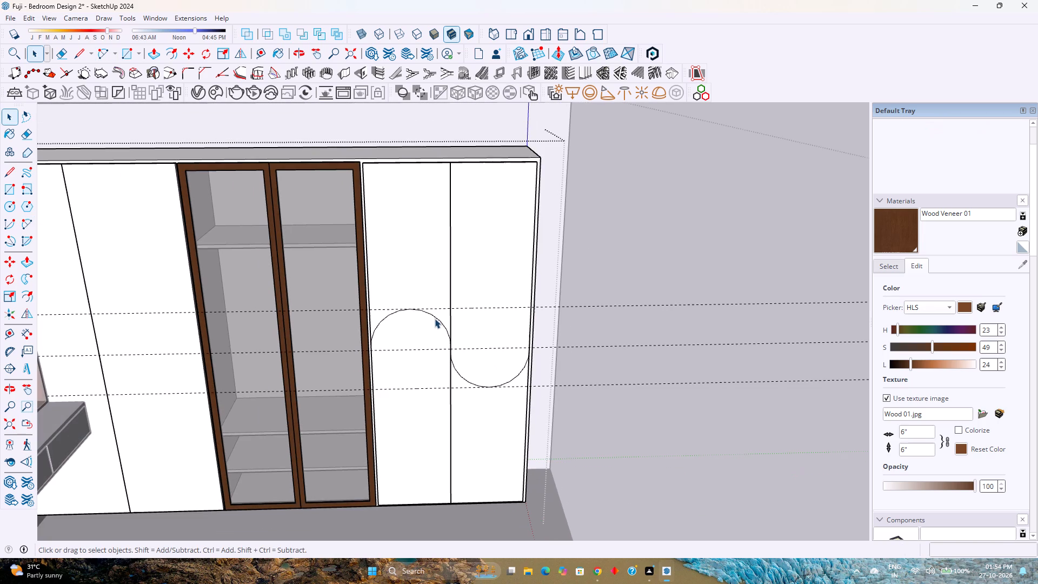
left_click(435, 318)
double_click(435, 318)
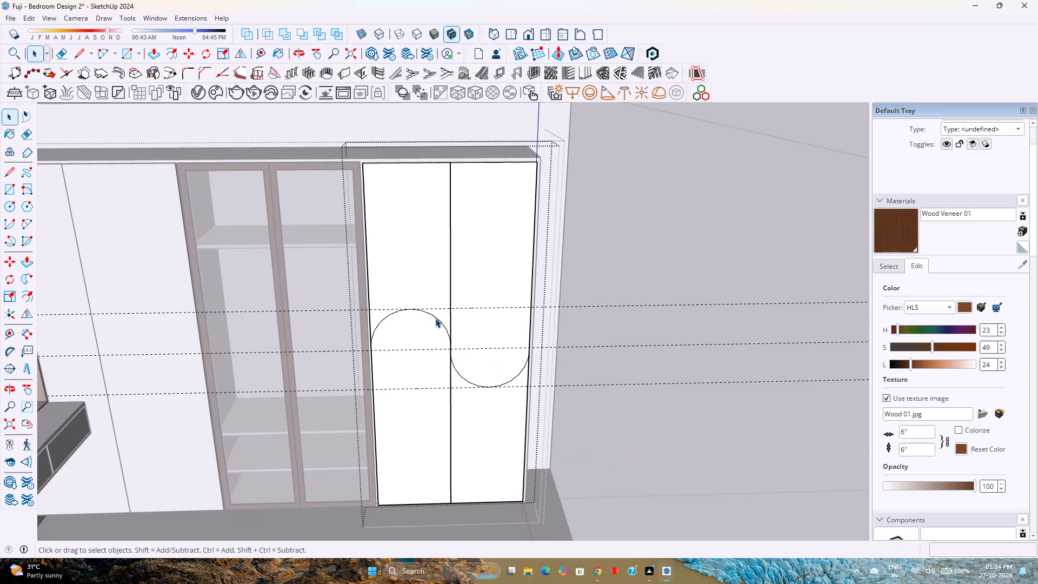
left_click(435, 318)
double_click(981, 134)
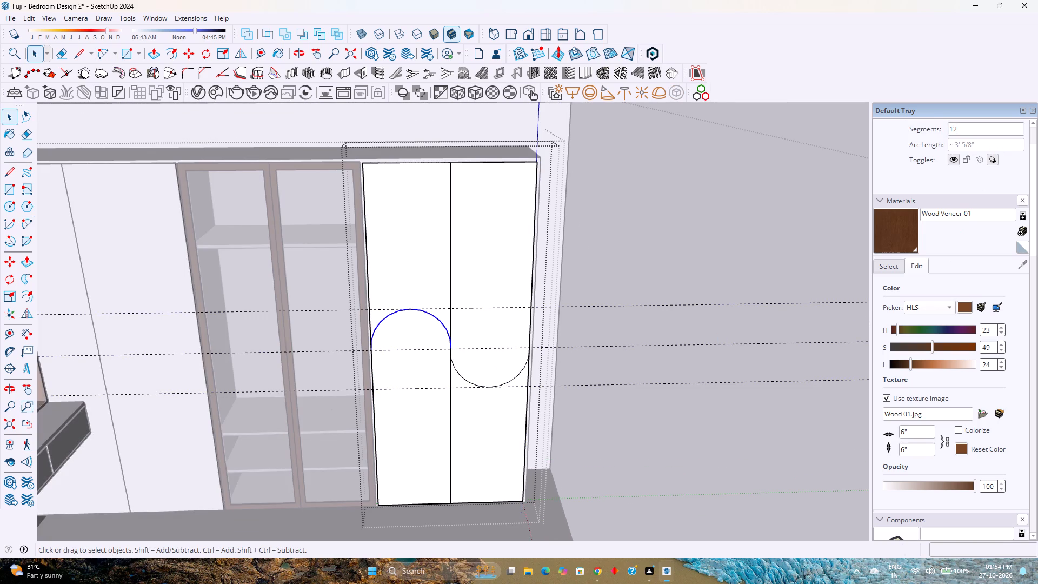
type("200")
key("Return")
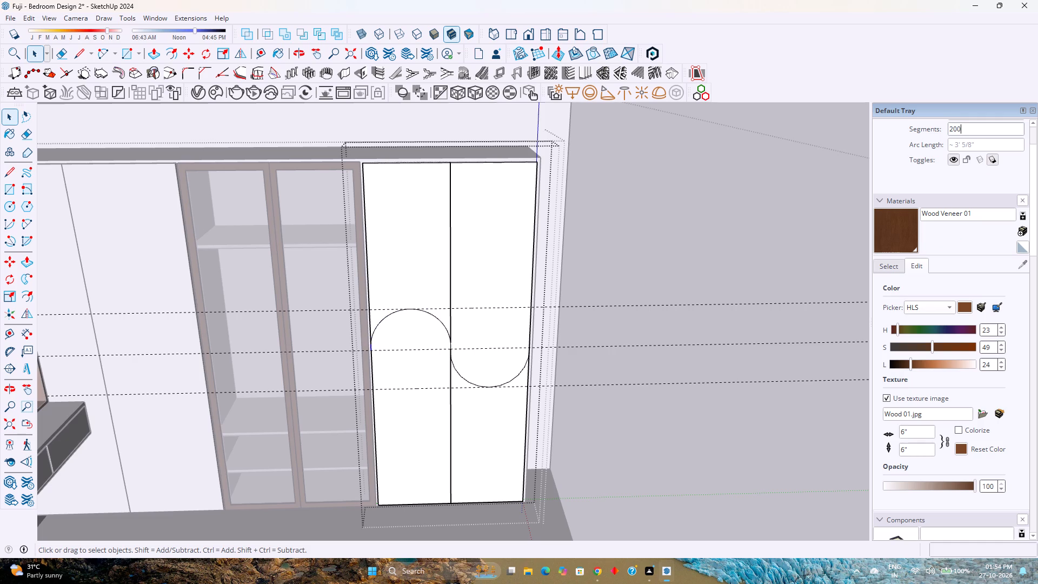
left_click(521, 371)
double_click(989, 124)
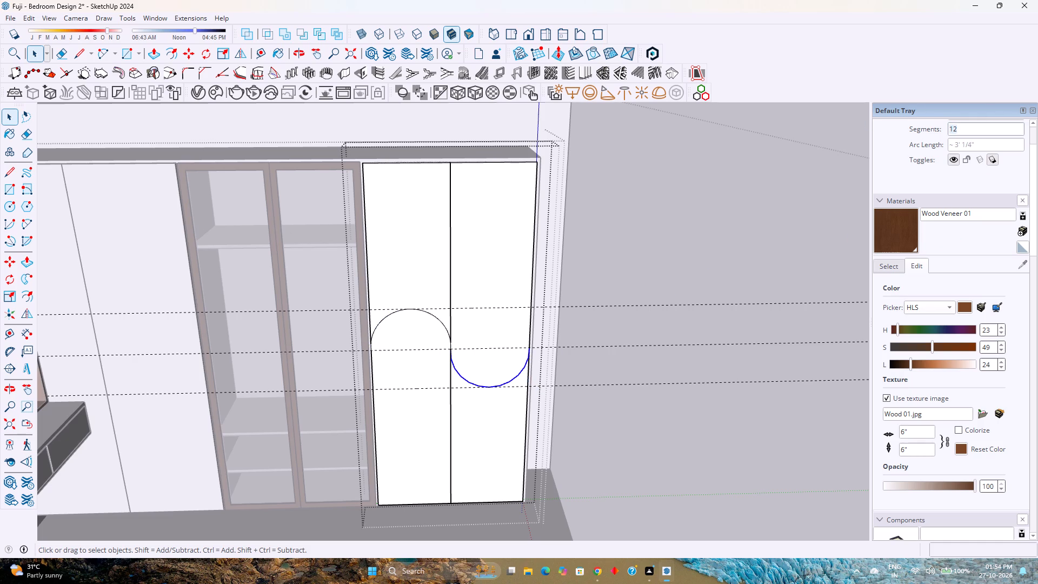
type("200")
key("Return")
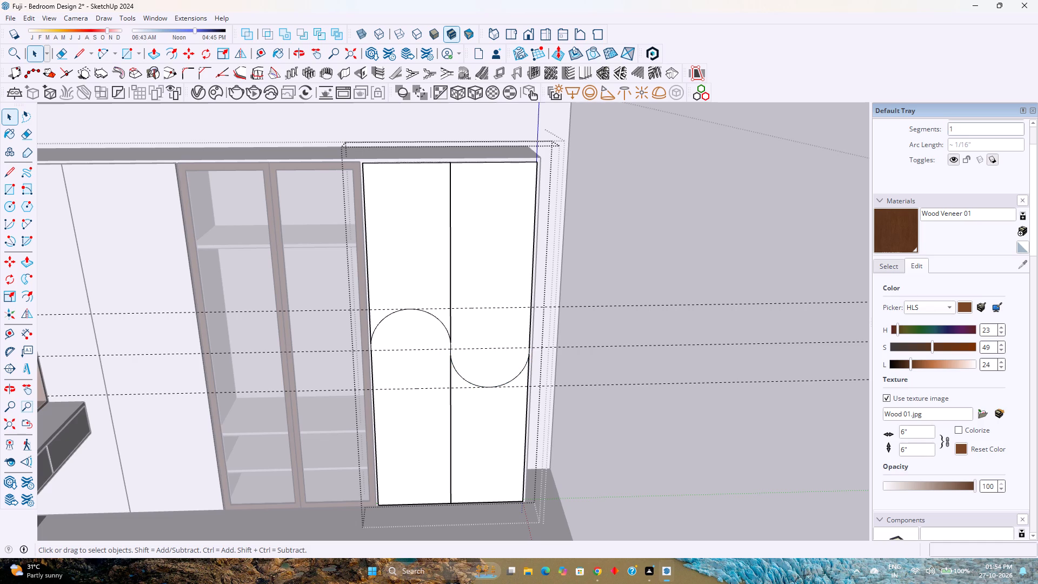
Recess the outer door's area above its arc by 0.5" and repeat this on the adjacent door's area below its arc.
scroll(467, 372, "up", 1)
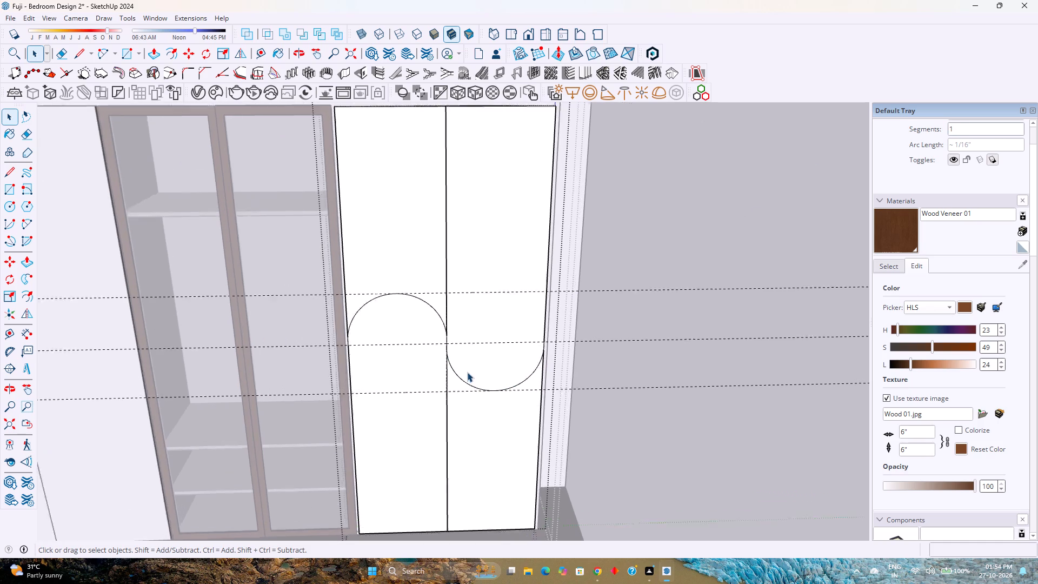
scroll(467, 372, "up", 5)
middle_click_drag(467, 362, 415, 361)
scroll(415, 361, "down", 4)
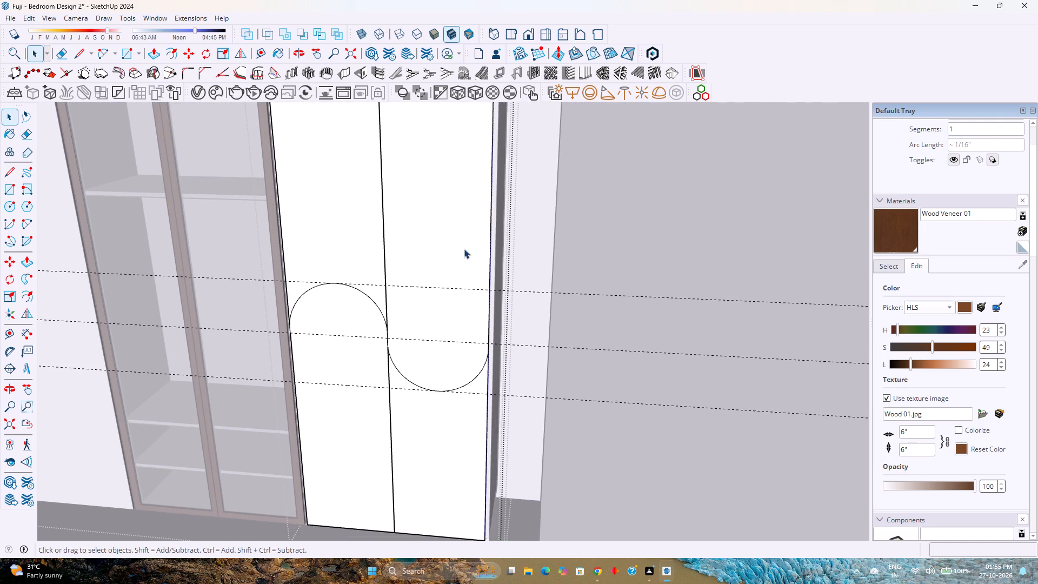
left_click(441, 241)
scroll(441, 241, "up", 2)
middle_click_drag(441, 241, 318, 344)
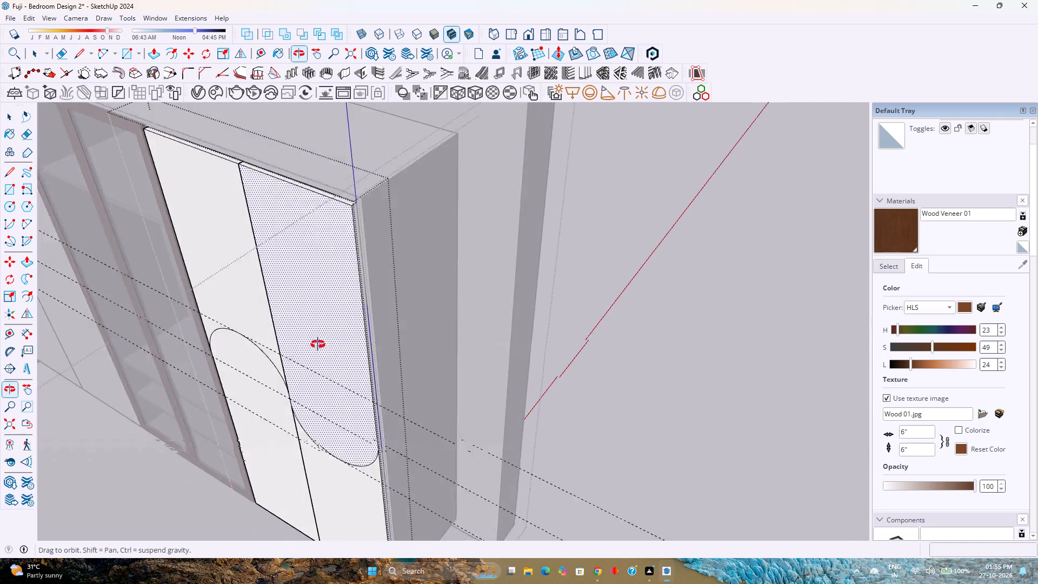
middle_click_drag(318, 344, 326, 365)
middle_click(326, 365)
key("p")
left_click(322, 361)
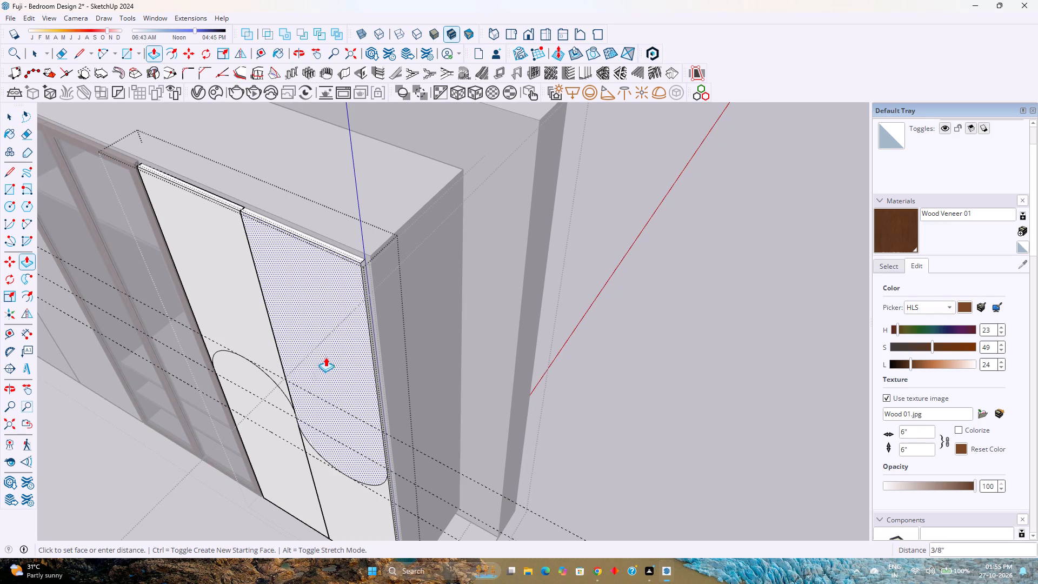
type("0.5")
key("Return")
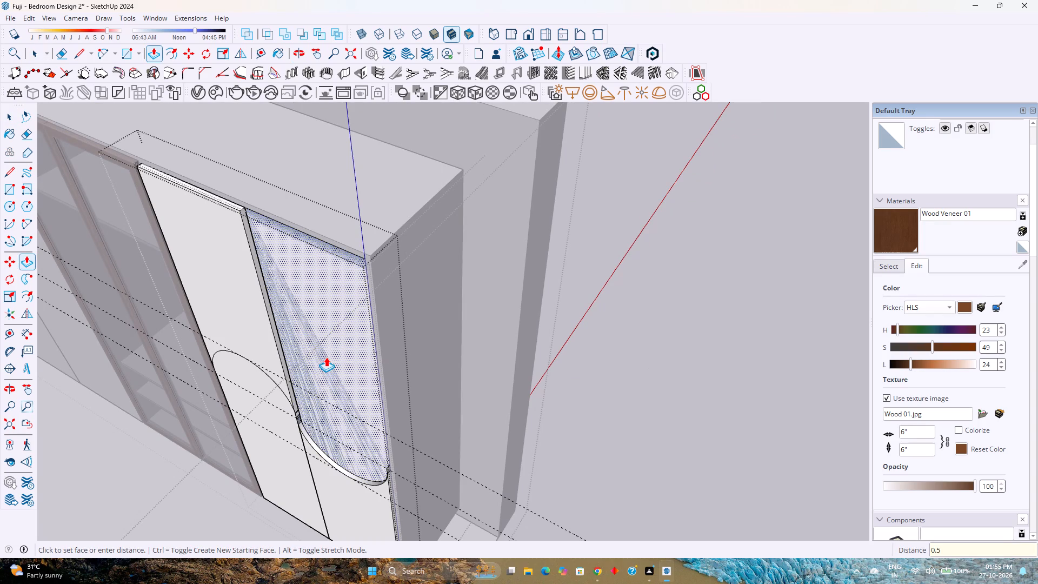
double_click(263, 406)
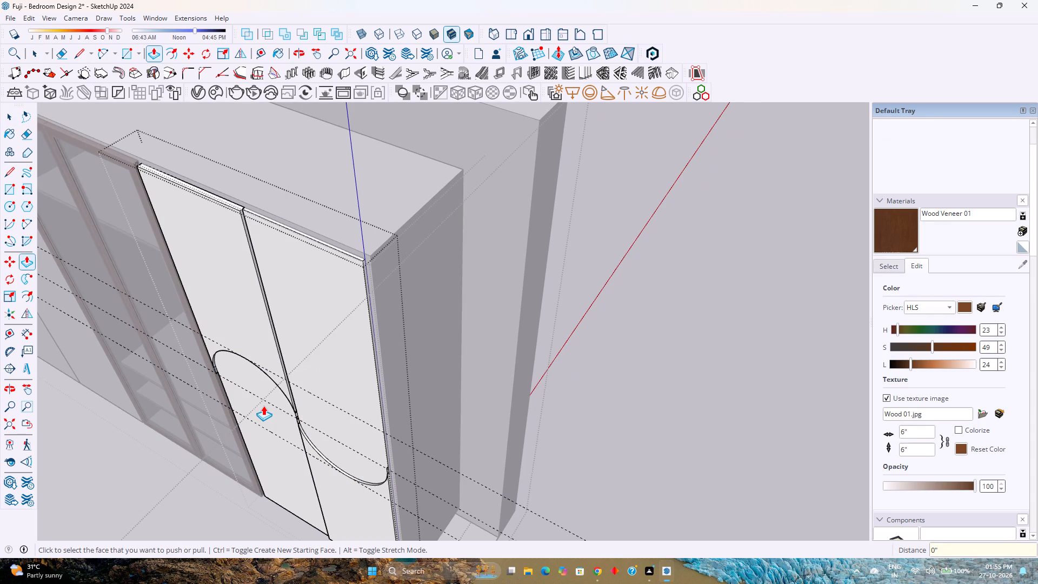
key("space")
Copy the outer door's recessed face above the arc along the green axis into the empty space beside the wardrobe.
scroll(263, 406, "down", 1)
middle_click_drag(280, 397, 205, 429, "shift")
scroll(205, 429, "down", 1, "shift")
middle_click_drag(205, 429, 300, 383)
middle_click(301, 382)
scroll(305, 380, "down", 3)
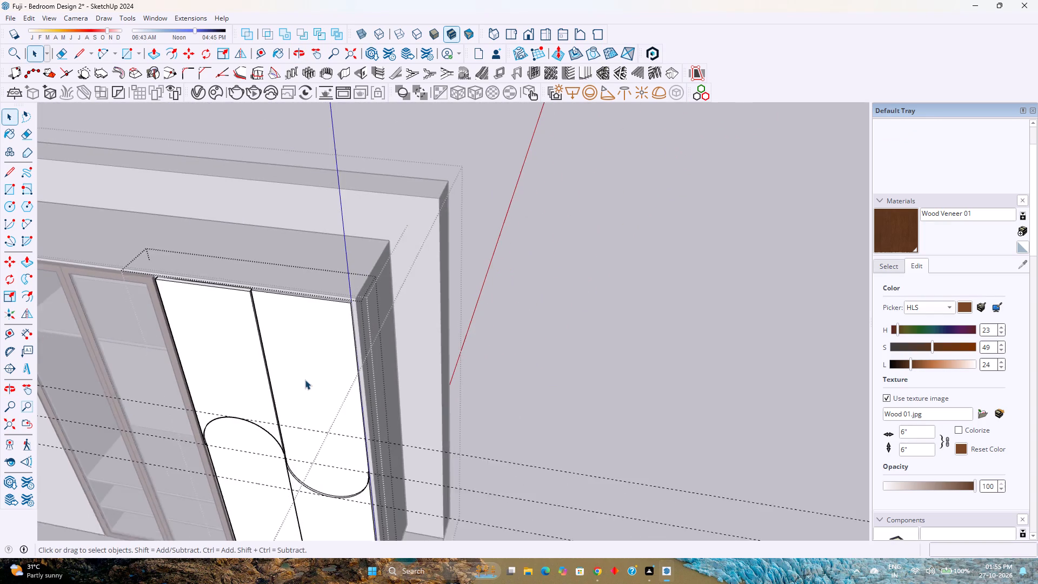
left_click(305, 380)
key("m")
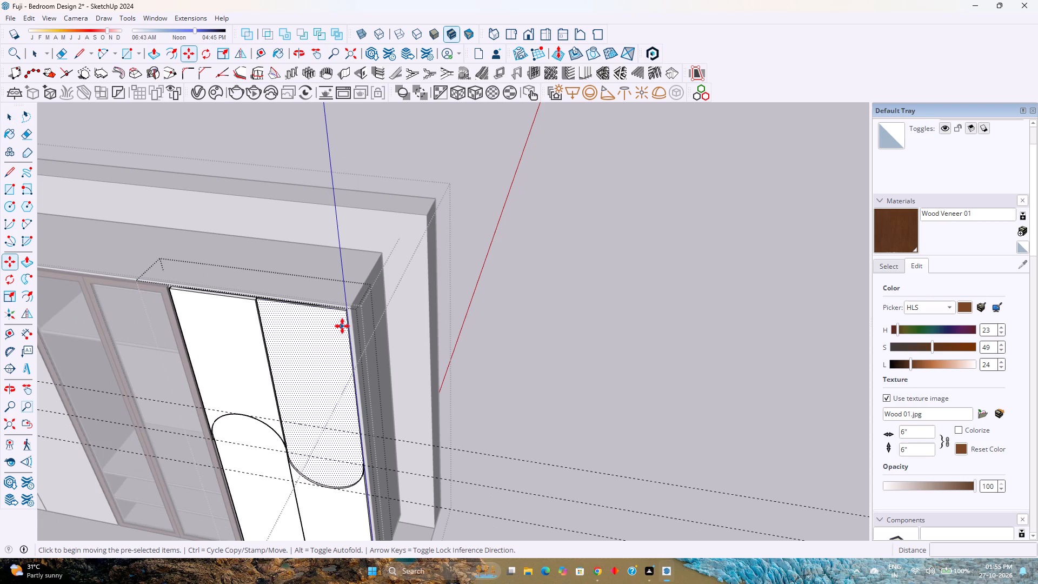
left_click(344, 315)
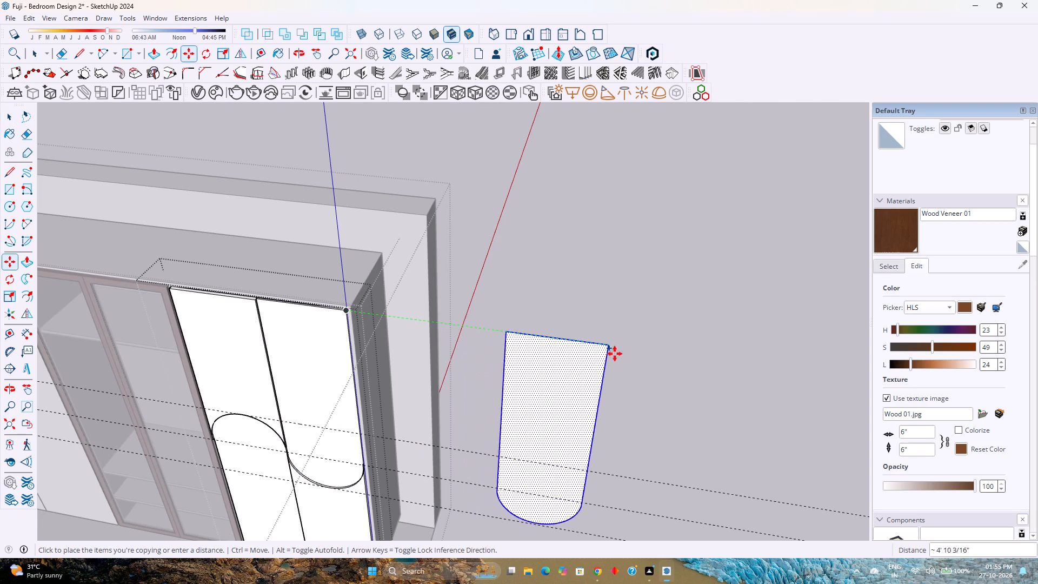
left_click(644, 358)
key("space")
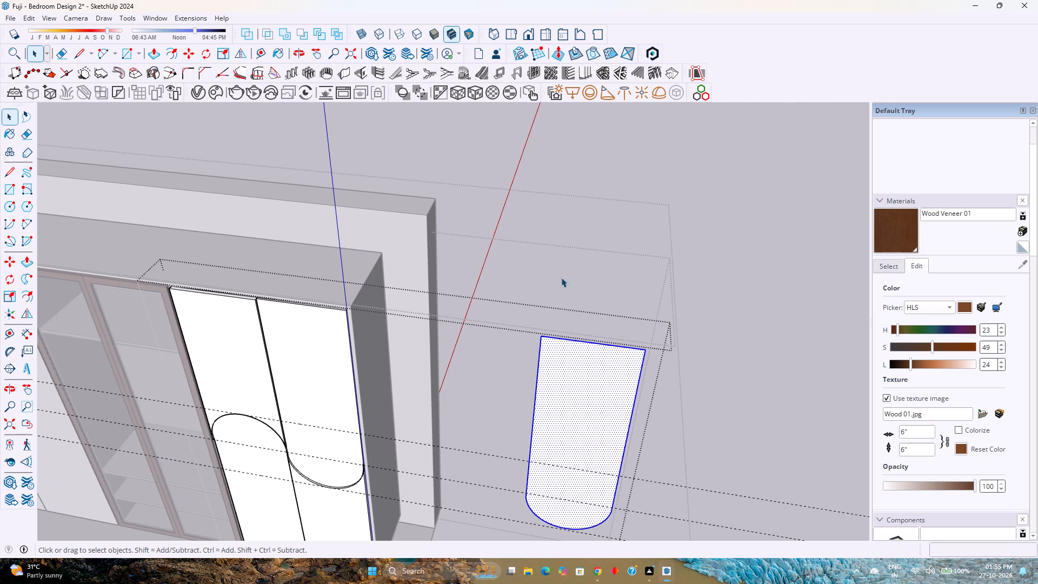
Create vertical louvres on the copied face with 1/4" depth, 1" thickness and 1.25" spacing, located at the front.
left_click(588, 72)
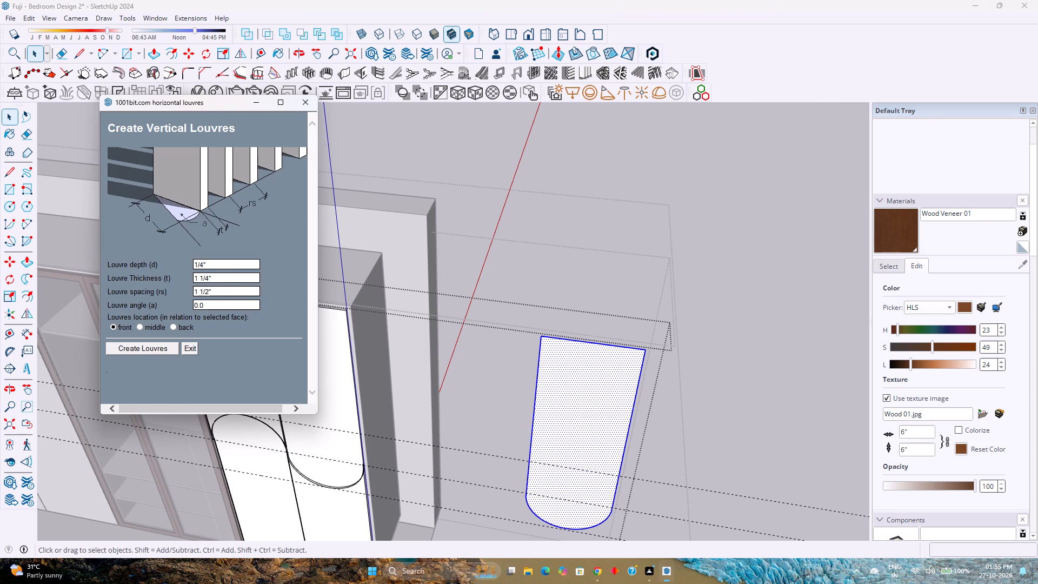
double_click(223, 276)
type("1\"")
key("Return")
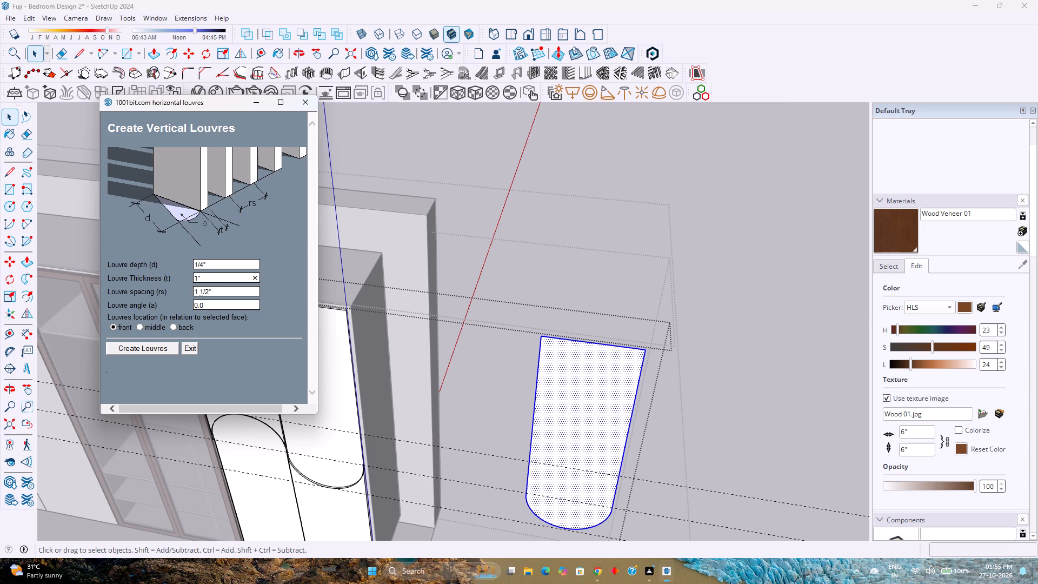
left_click(219, 294)
key("1")
type(".25\"")
key("Return")
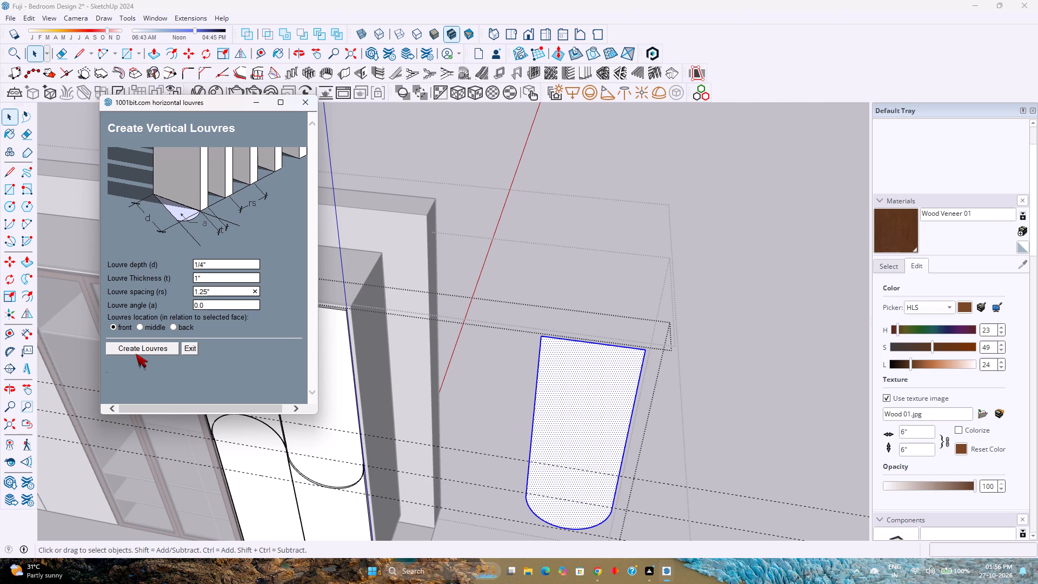
left_click(139, 351)
left_click(575, 437)
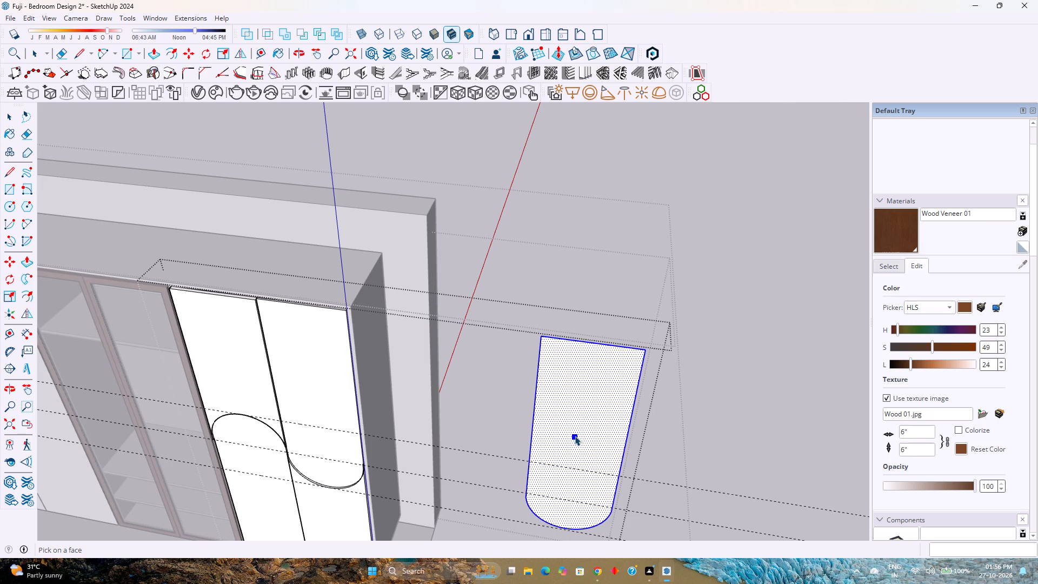
Examine the louvre slats' top ends, curved lower edge and thickness from several angles.
scroll(626, 345, "up", 13)
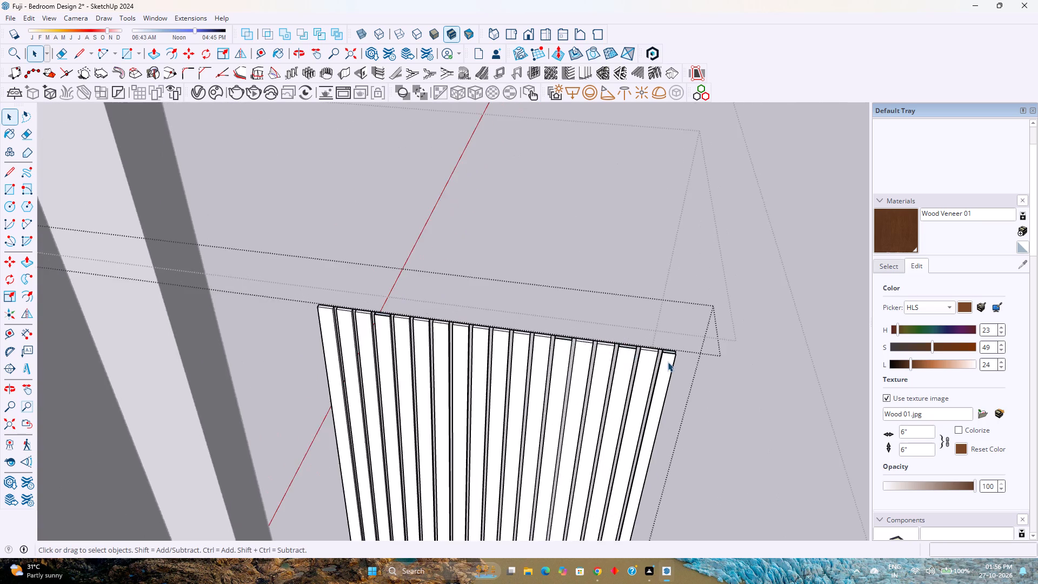
scroll(668, 362, "up", 7)
middle_click_drag(678, 364, 670, 378)
scroll(669, 378, "down", 8)
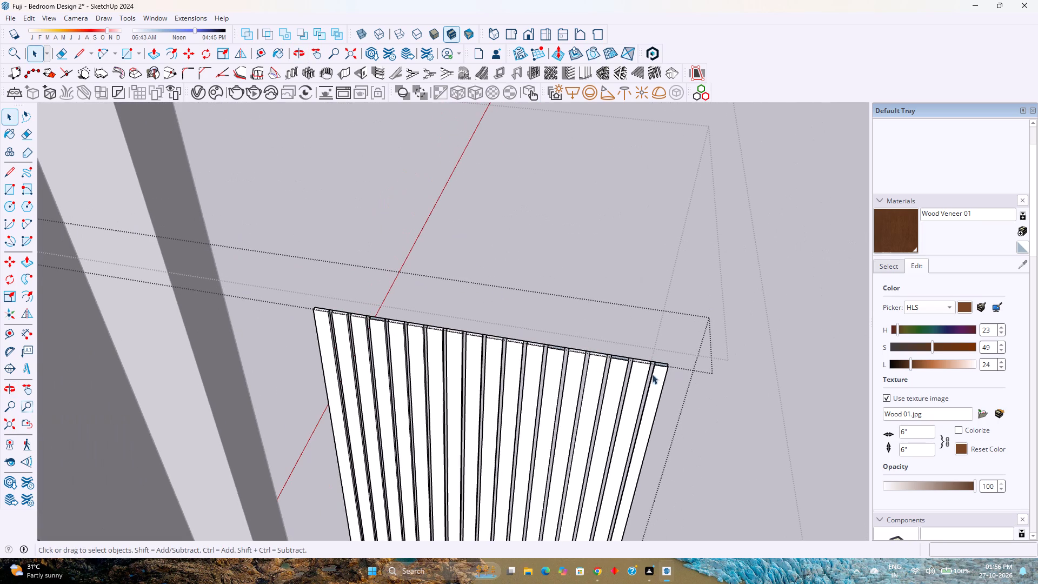
scroll(430, 368, "down", 4)
scroll(430, 368, "up", 1)
scroll(430, 368, "down", 5)
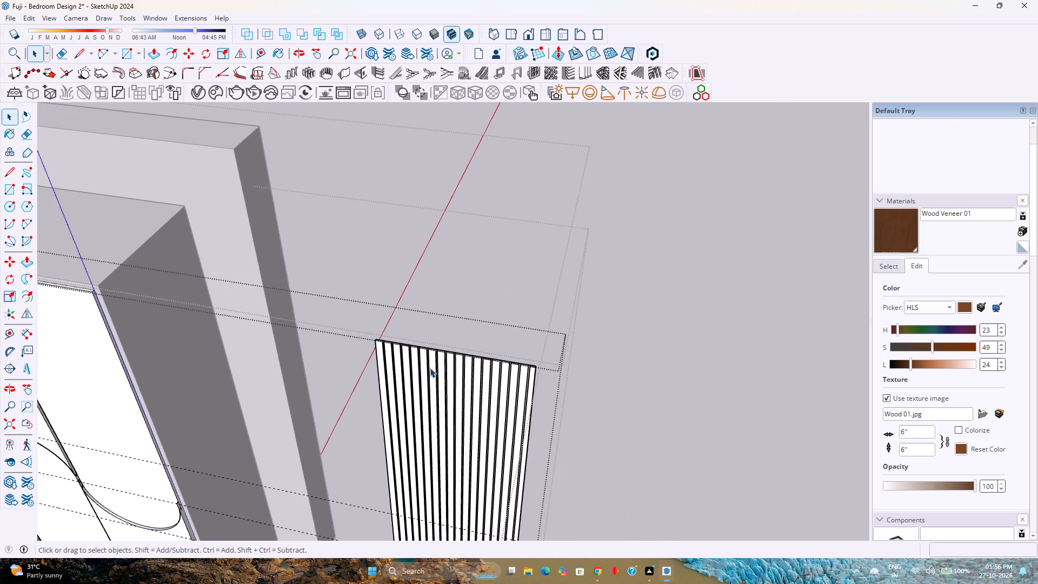
scroll(430, 368, "down", 9)
scroll(427, 493, "up", 4)
scroll(436, 495, "down", 1)
scroll(440, 495, "up", 4)
middle_click_drag(440, 495, 444, 486)
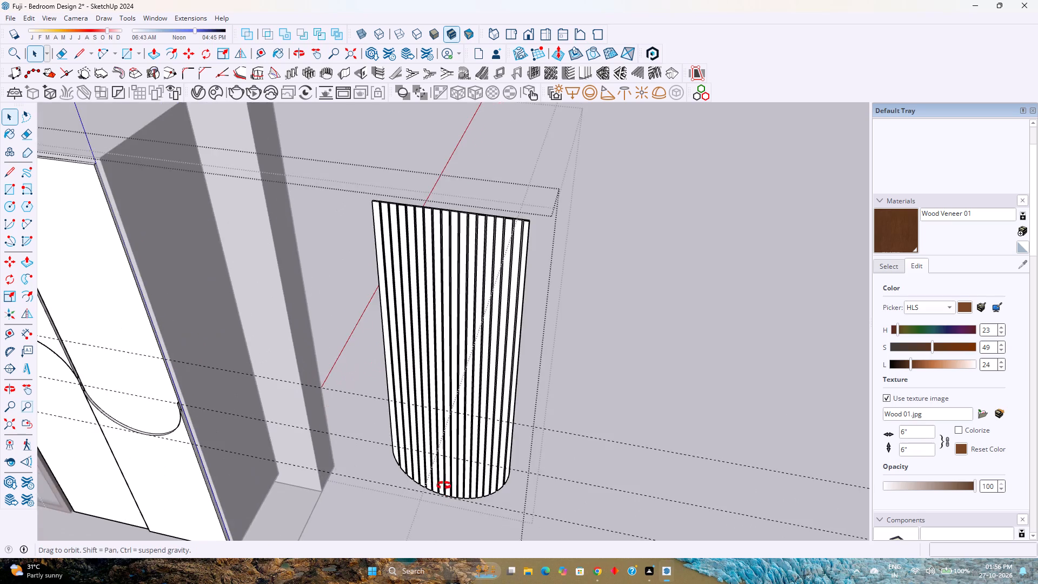
middle_click_drag(444, 486, 479, 399)
middle_click(479, 399)
middle_click(480, 398)
scroll(489, 386, "up", 6)
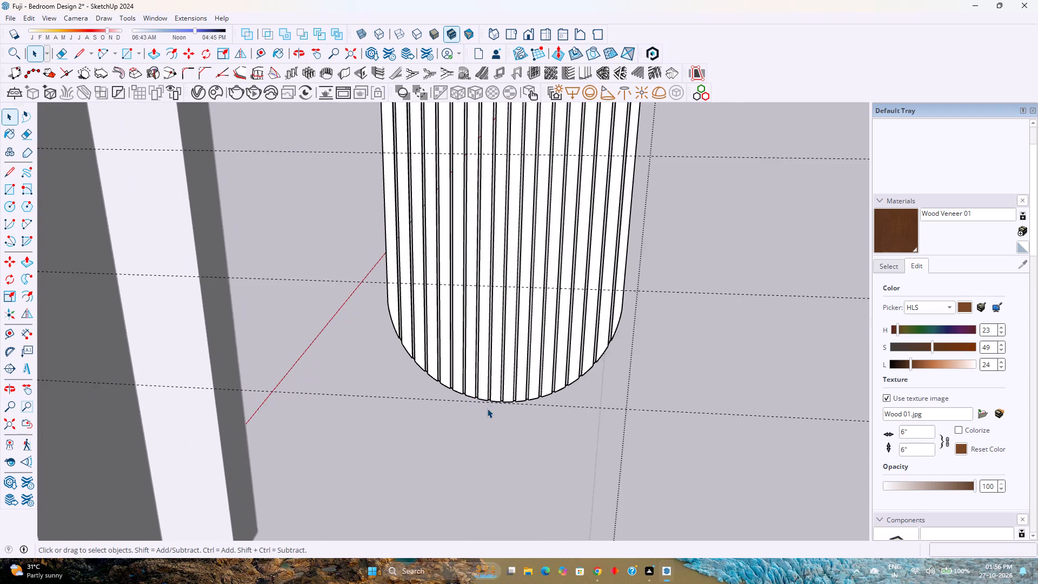
scroll(487, 408, "up", 4)
middle_click_drag(497, 390, 629, 258)
middle_click(638, 253)
scroll(551, 339, "up", 2)
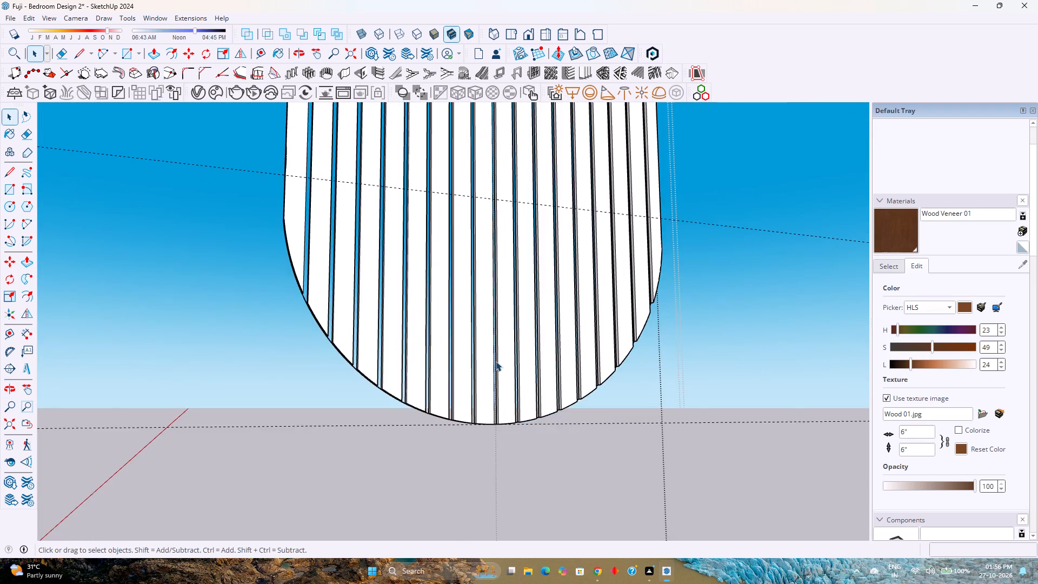
scroll(496, 361, "up", 1)
middle_click_drag(496, 361, 672, 344)
middle_click(672, 344)
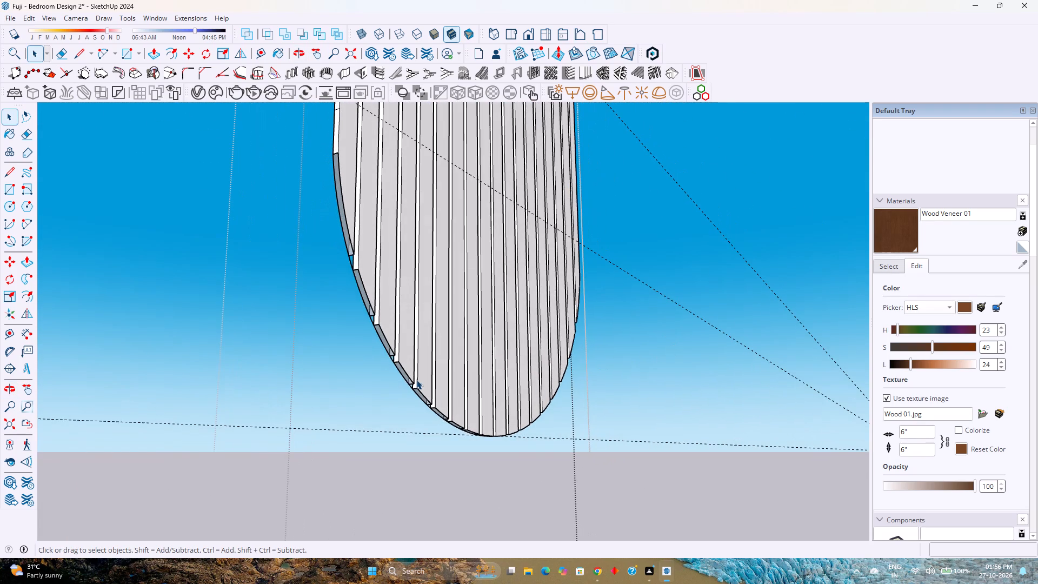
scroll(416, 380, "down", 4)
middle_click_drag(416, 380, 279, 517)
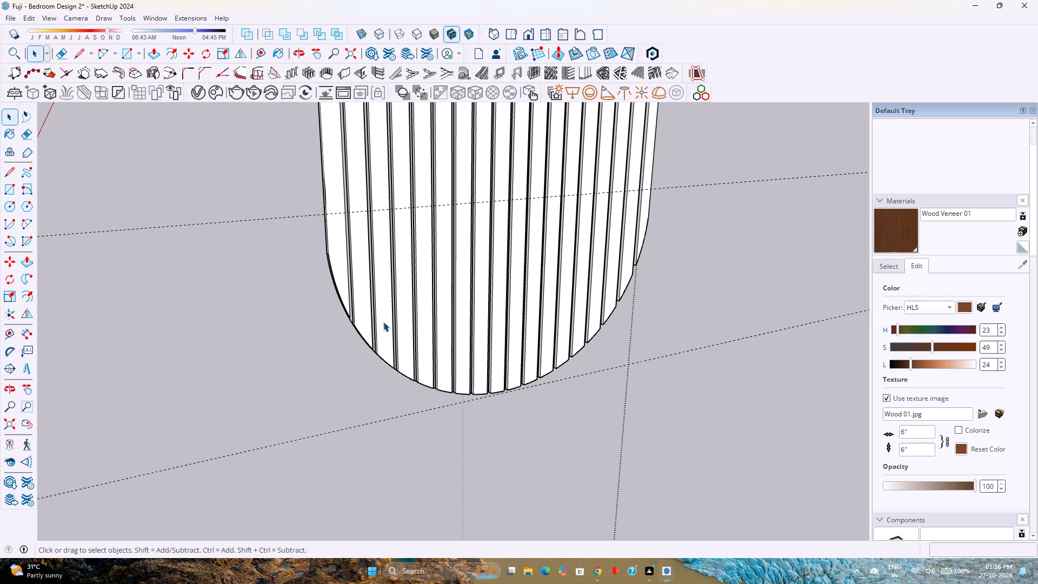
Explode all the slats inside the louvre group into loose geometry.
double_click(383, 322)
key("ctrl+a")
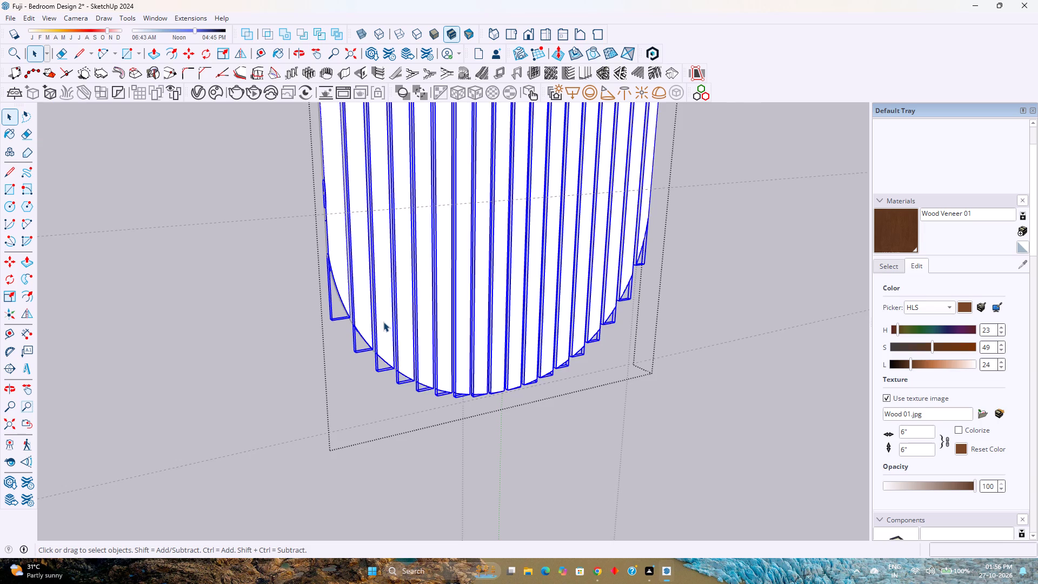
right_click(383, 322)
left_click(427, 379)
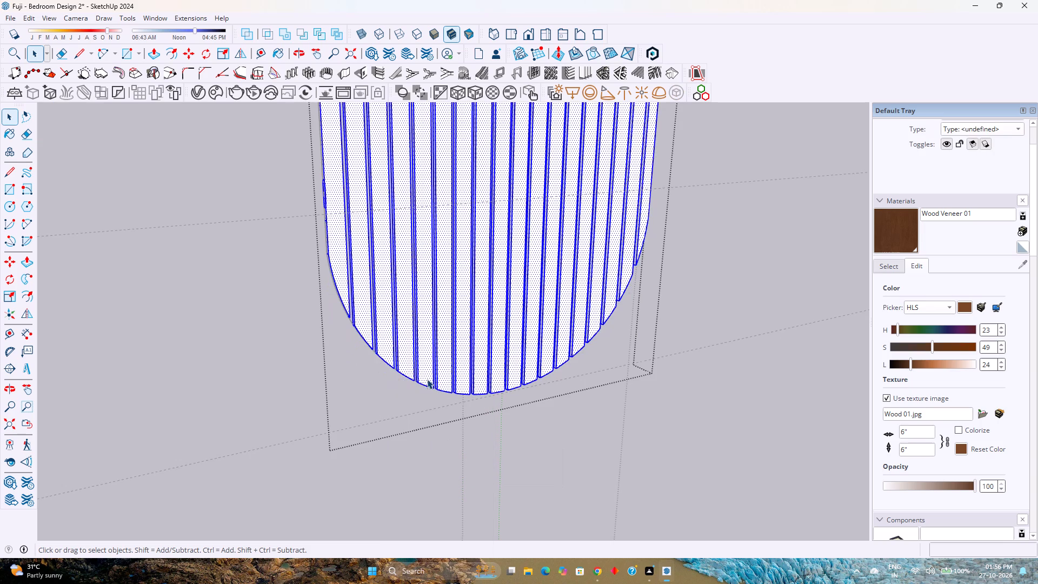
Copy the front faces of all the louvre slats about 2' 3 5/8" sideways into the empty space beside the originals.
scroll(653, 218, "up", 5)
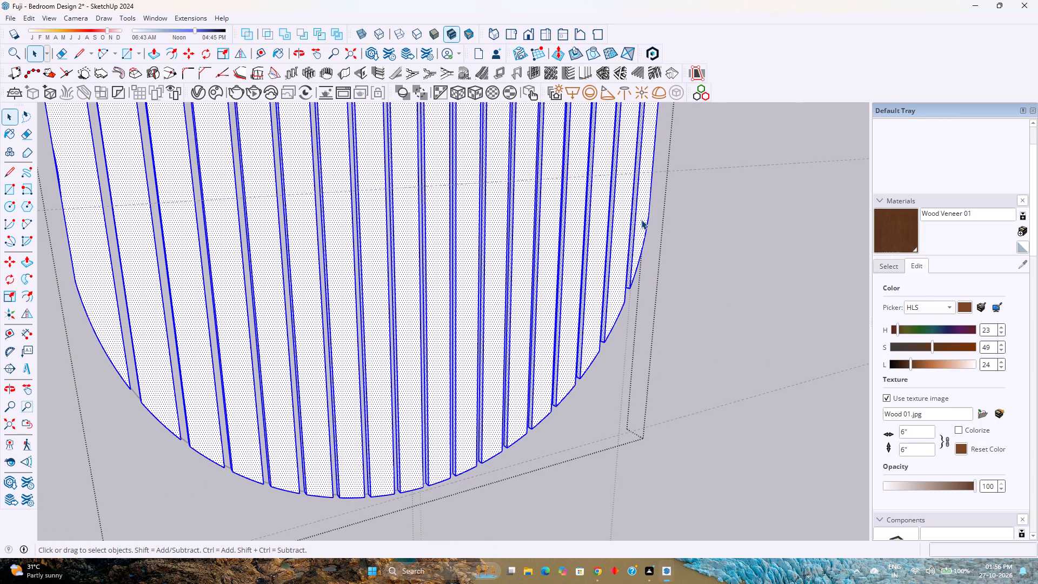
left_click(641, 219)
left_click(618, 264, "ctrl")
left_click(593, 308, "ctrl")
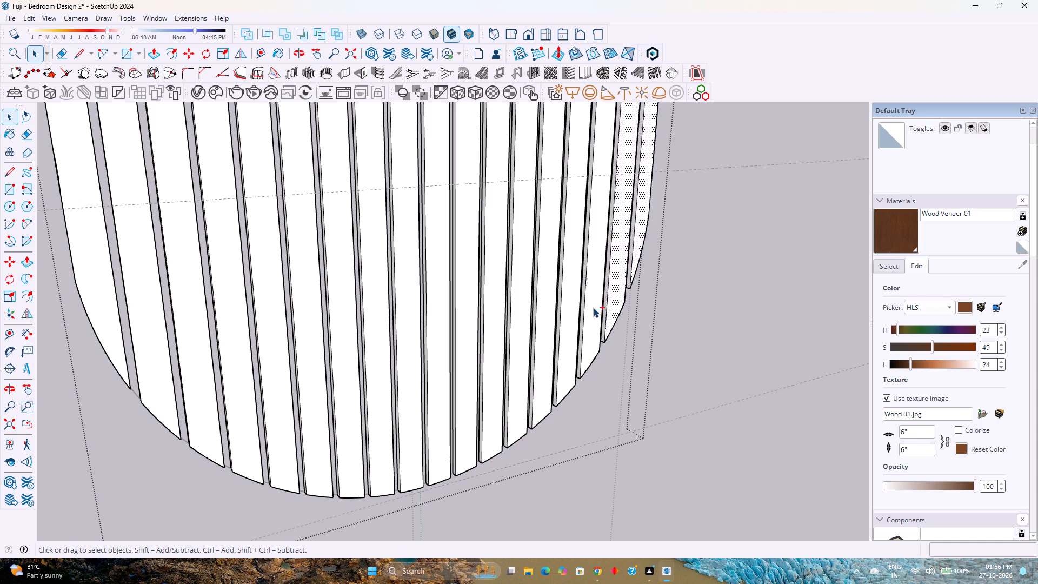
left_click(567, 340, "ctrl")
left_click(545, 372, "ctrl")
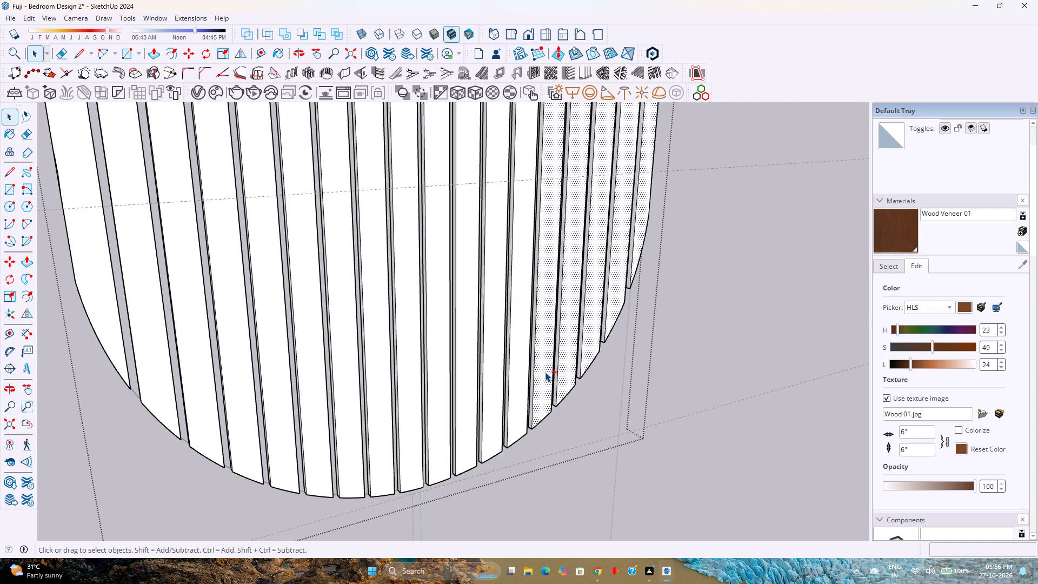
left_click(522, 386, "ctrl")
left_click(491, 408, "ctrl")
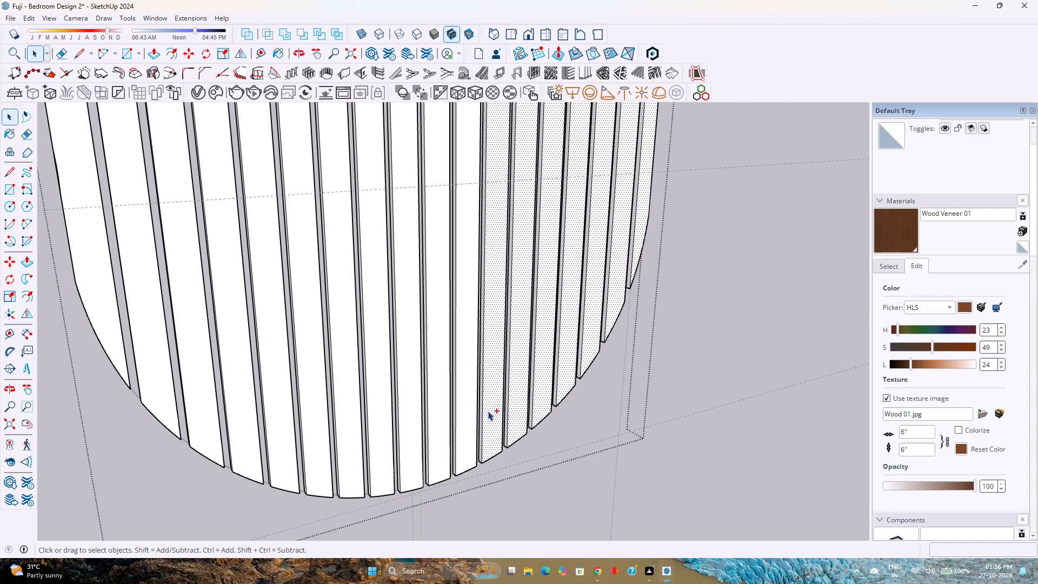
left_click(467, 423, "ctrl")
left_click(437, 433, "ctrl")
left_click(409, 434, "ctrl")
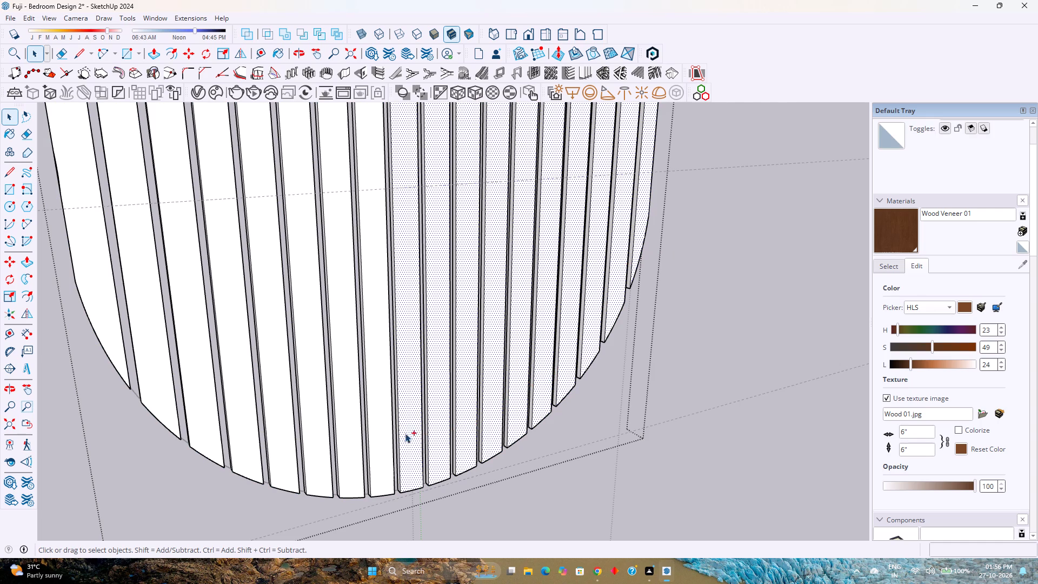
left_click(375, 408, "ctrl")
left_click(350, 404, "ctrl")
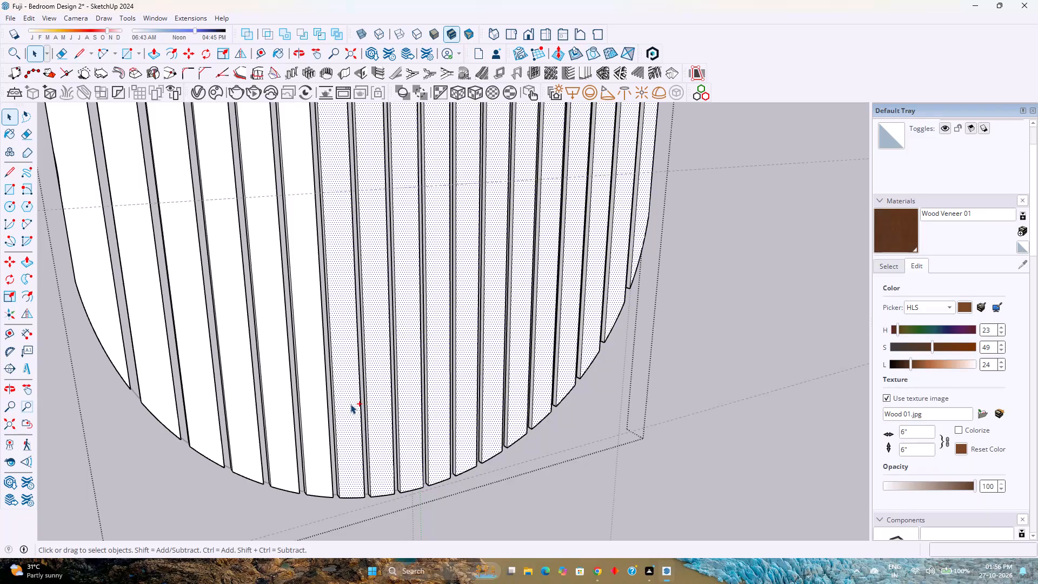
left_click(312, 404, "ctrl")
left_click(276, 376, "ctrl")
left_click(241, 381, "ctrl")
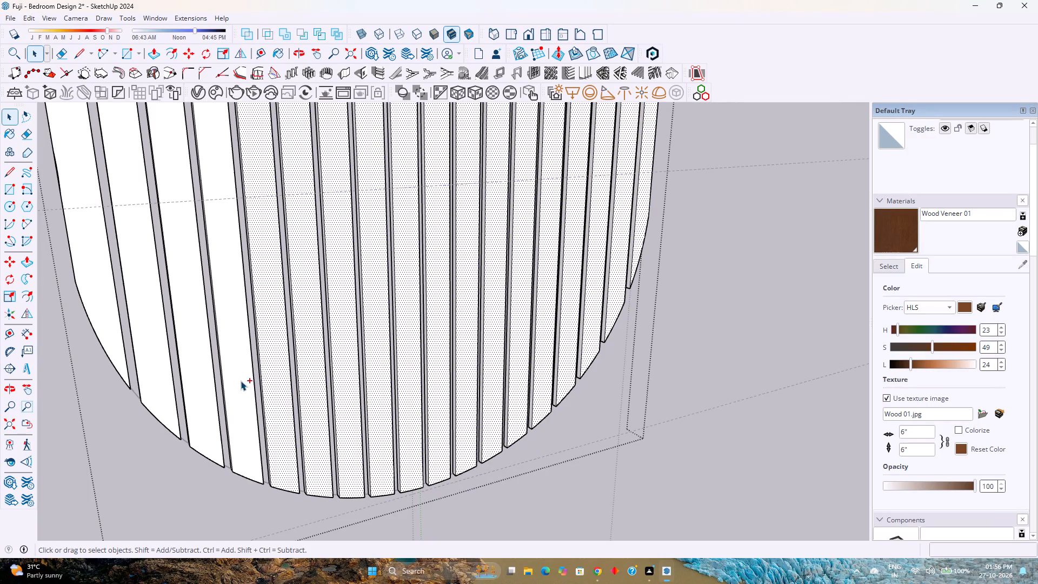
left_click(204, 381, "ctrl")
left_click(160, 378, "ctrl")
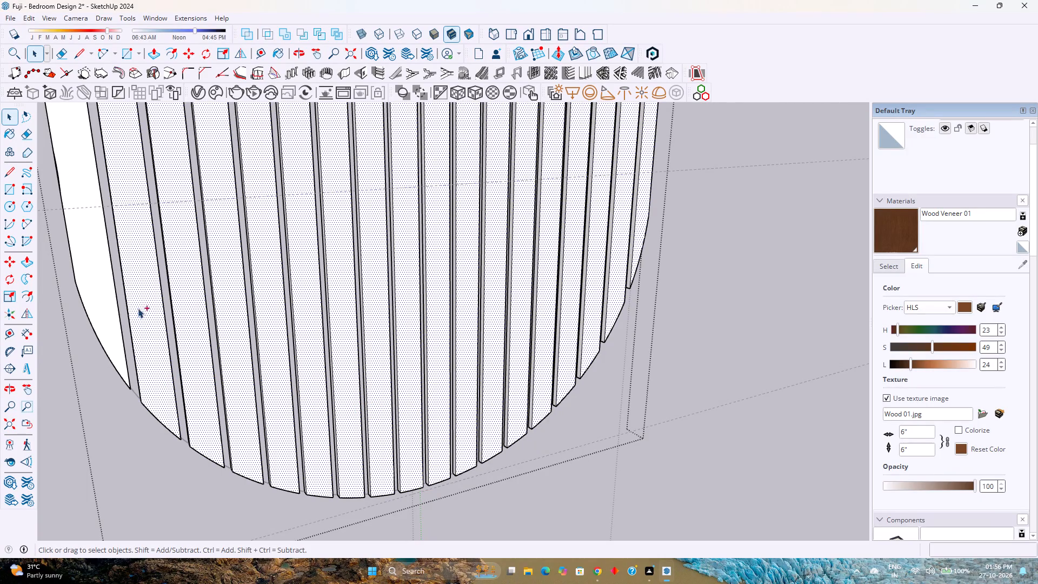
left_click(101, 309, "ctrl")
scroll(101, 309, "down", 6)
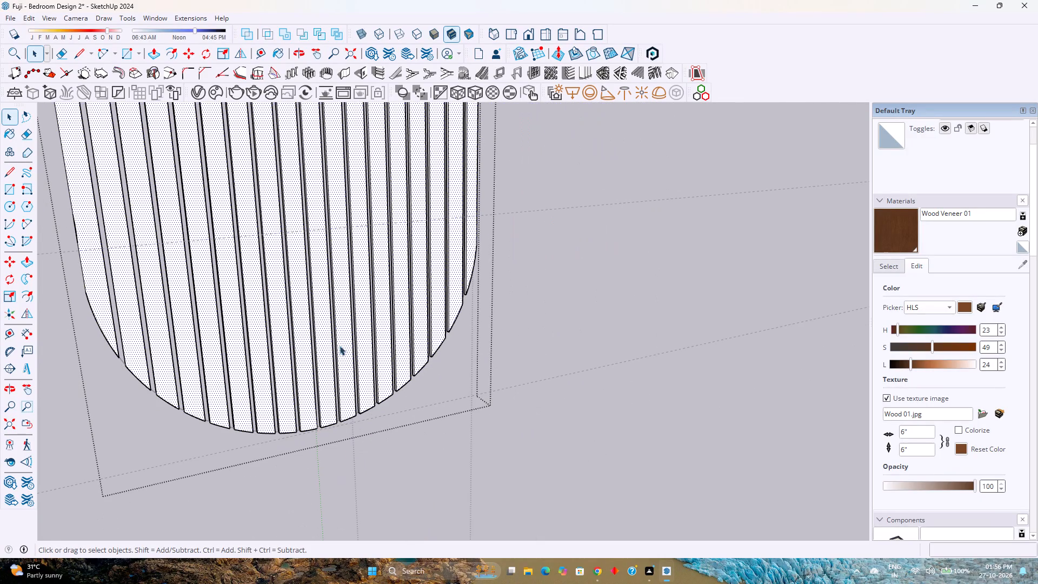
middle_click_drag(407, 354, 312, 443, "shift")
middle_click(312, 443, "shift")
middle_click_drag(362, 426, 308, 440)
key("m")
left_click(416, 326)
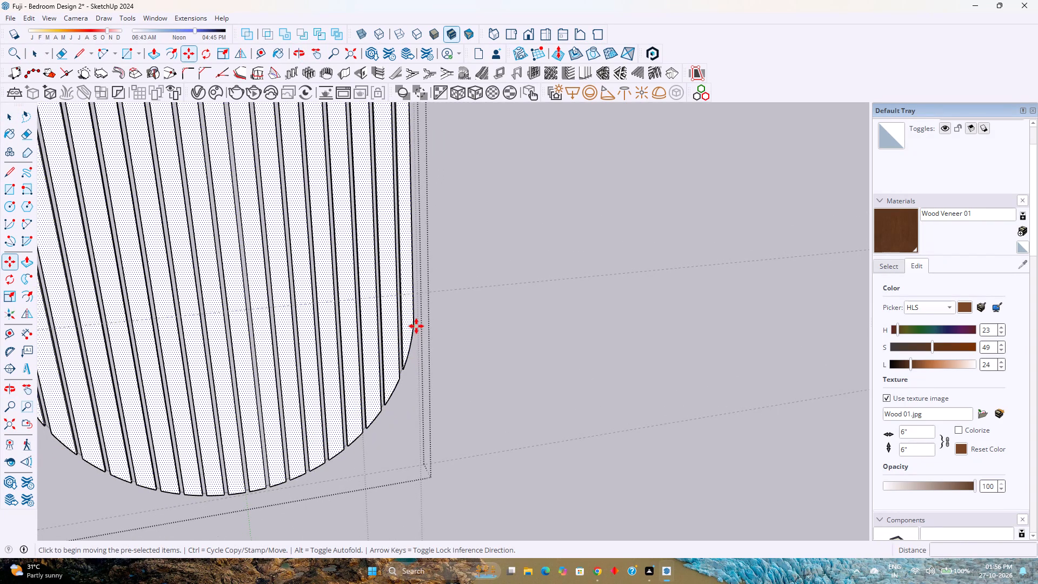
left_click(782, 290)
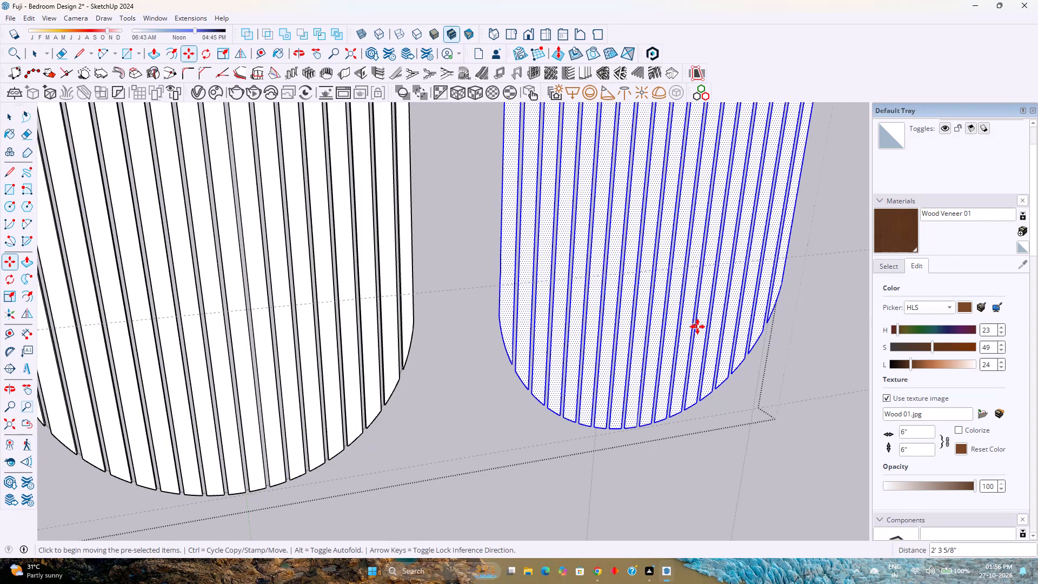
key("space")
Extrude the narrow outermost face of the copied slats by 0.25".
scroll(580, 362, "down", 3)
middle_click_drag(643, 336, 648, 483, "shift")
scroll(623, 421, "down", 3)
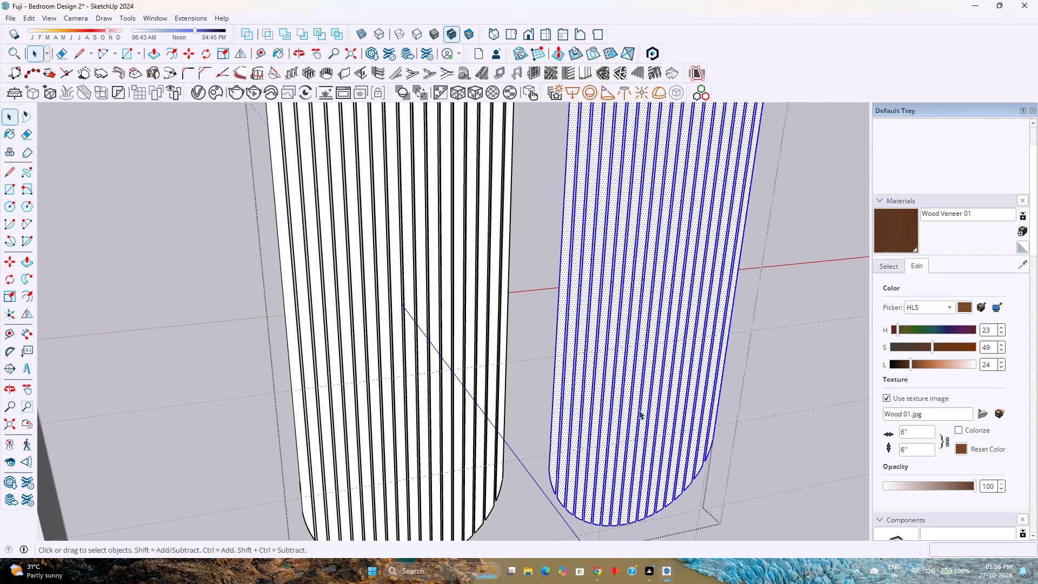
key("p")
scroll(708, 330, "up", 2)
middle_click_drag(712, 318, 522, 514, "shift")
scroll(548, 359, "down", 3)
middle_click_drag(548, 322, 560, 439, "shift")
scroll(567, 318, "up", 4)
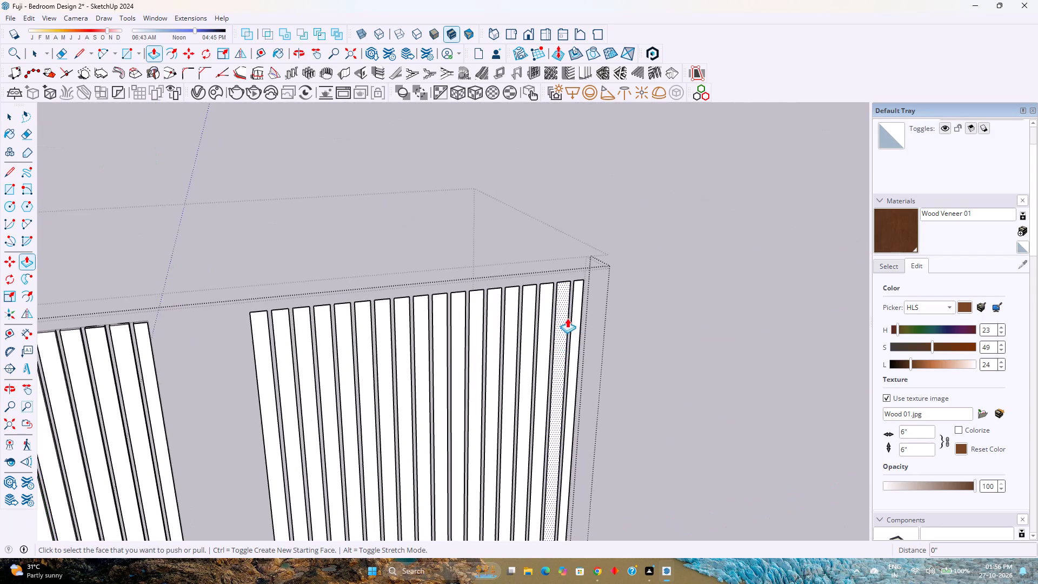
scroll(567, 318, "up", 5)
left_click(587, 302)
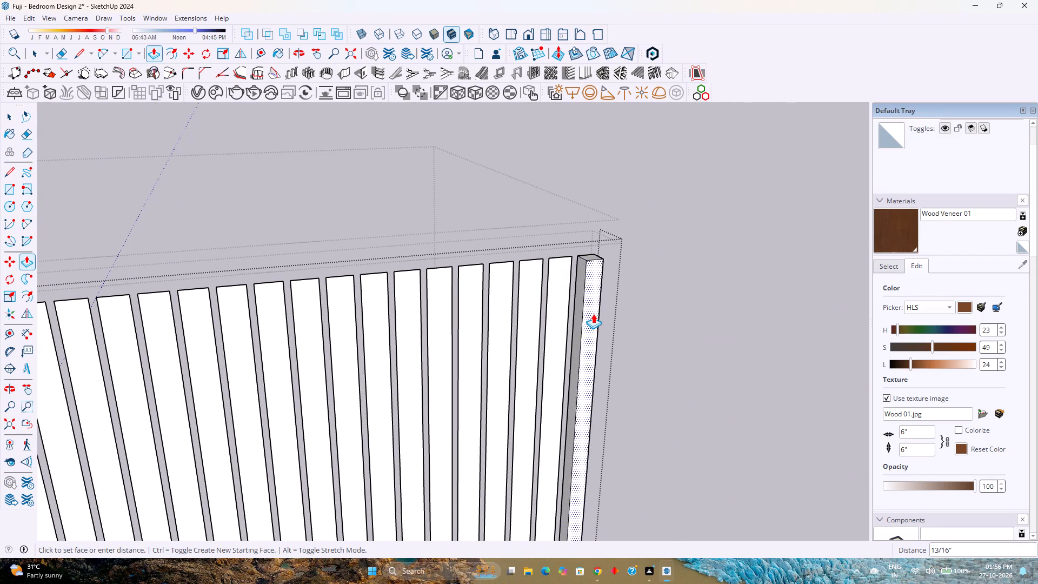
type("0.25")
key("Return")
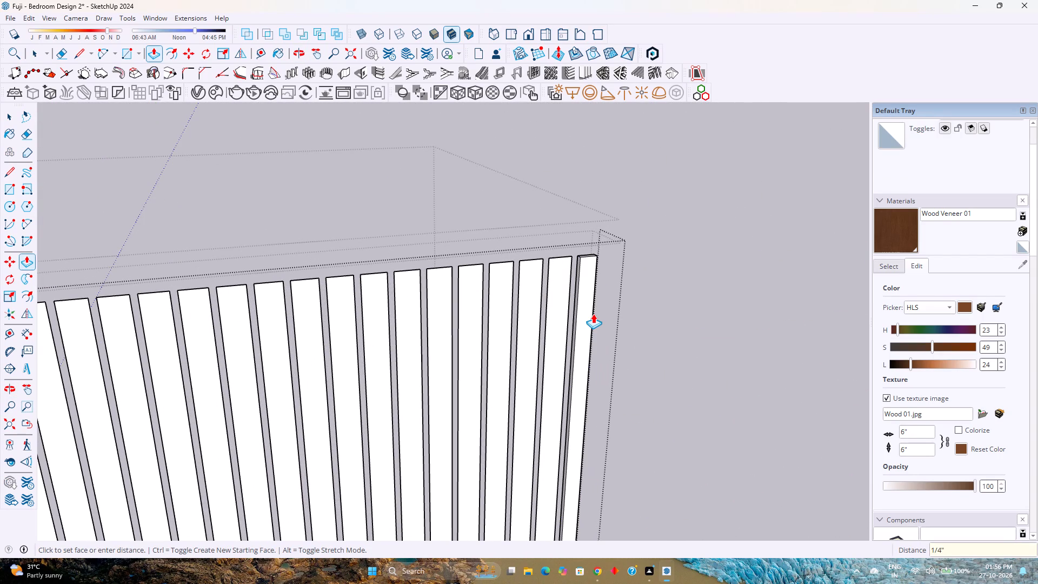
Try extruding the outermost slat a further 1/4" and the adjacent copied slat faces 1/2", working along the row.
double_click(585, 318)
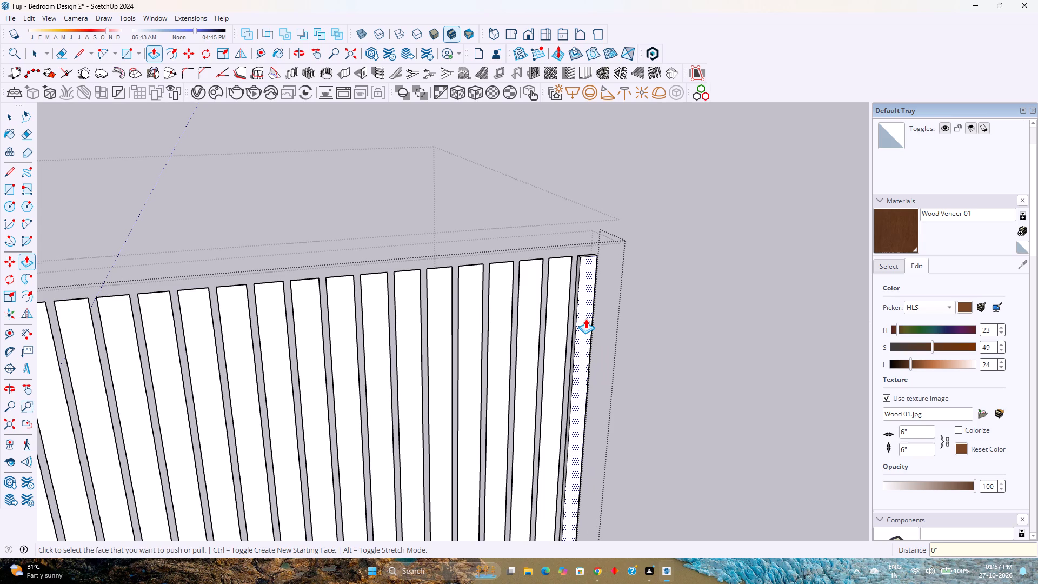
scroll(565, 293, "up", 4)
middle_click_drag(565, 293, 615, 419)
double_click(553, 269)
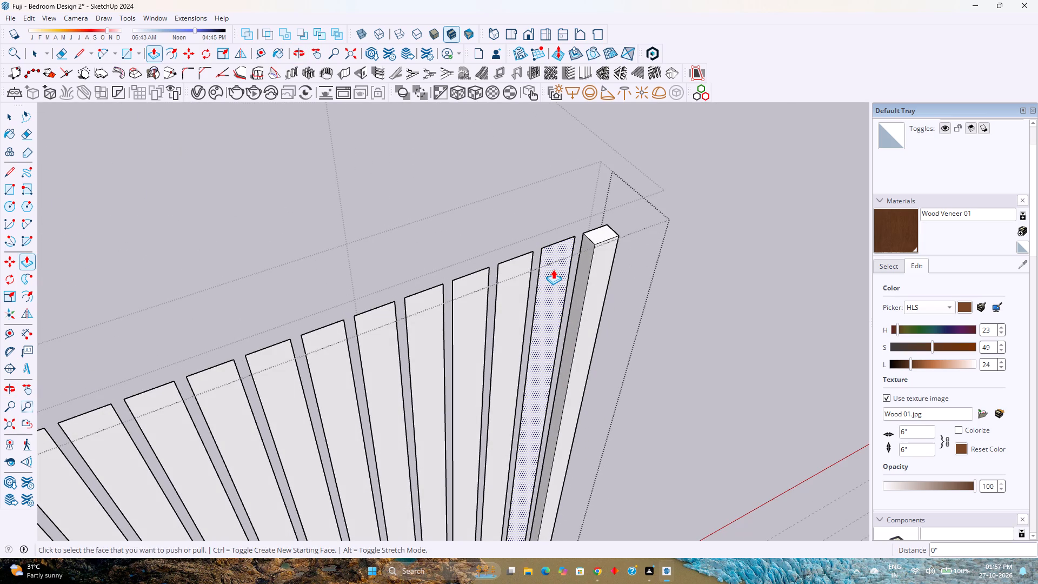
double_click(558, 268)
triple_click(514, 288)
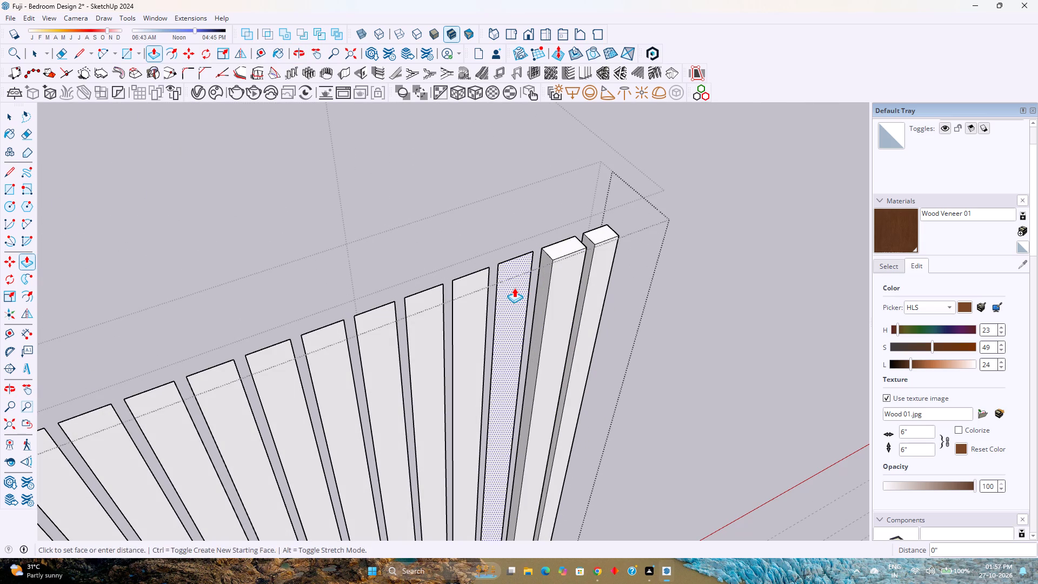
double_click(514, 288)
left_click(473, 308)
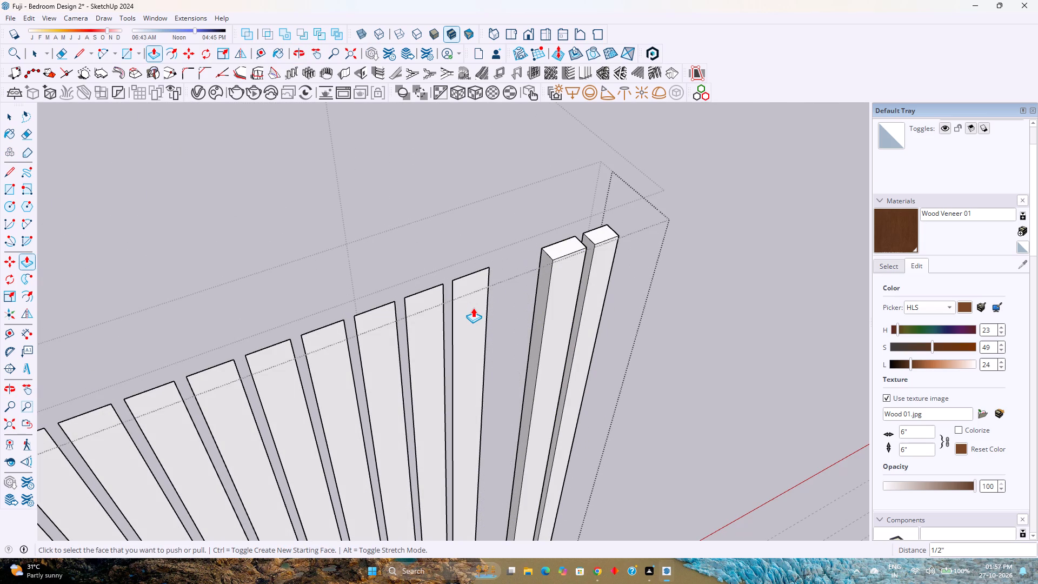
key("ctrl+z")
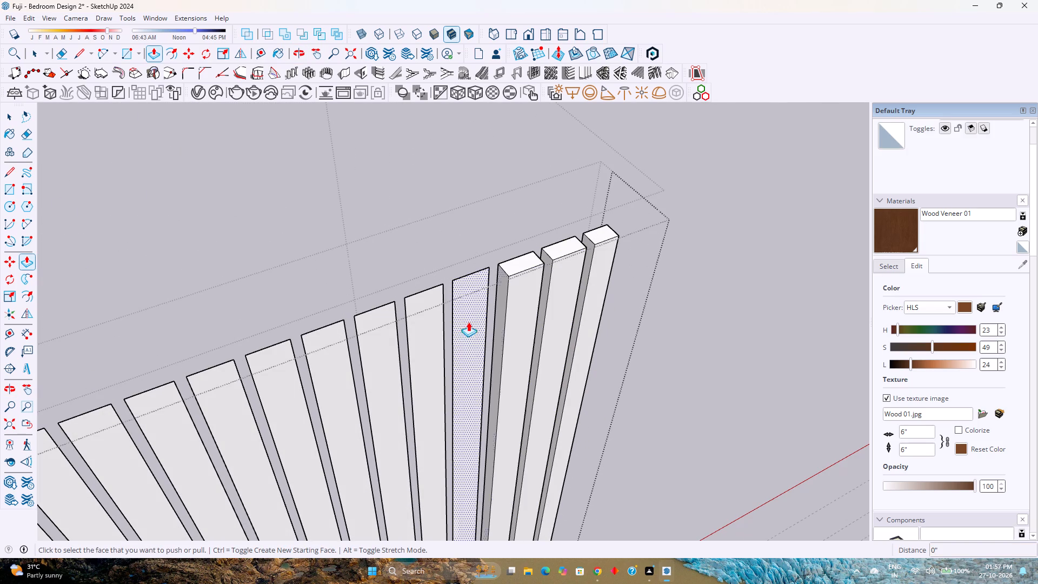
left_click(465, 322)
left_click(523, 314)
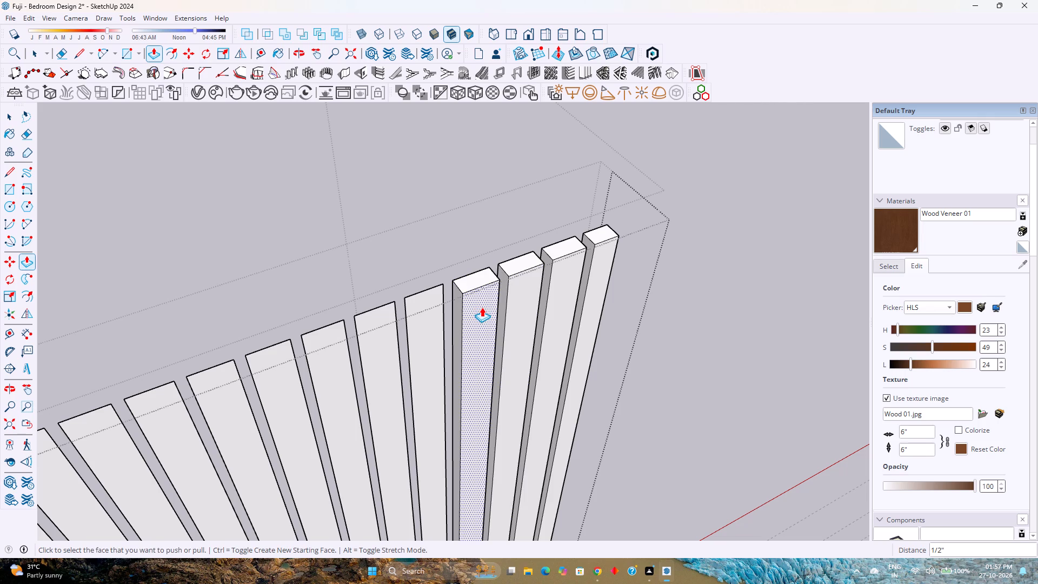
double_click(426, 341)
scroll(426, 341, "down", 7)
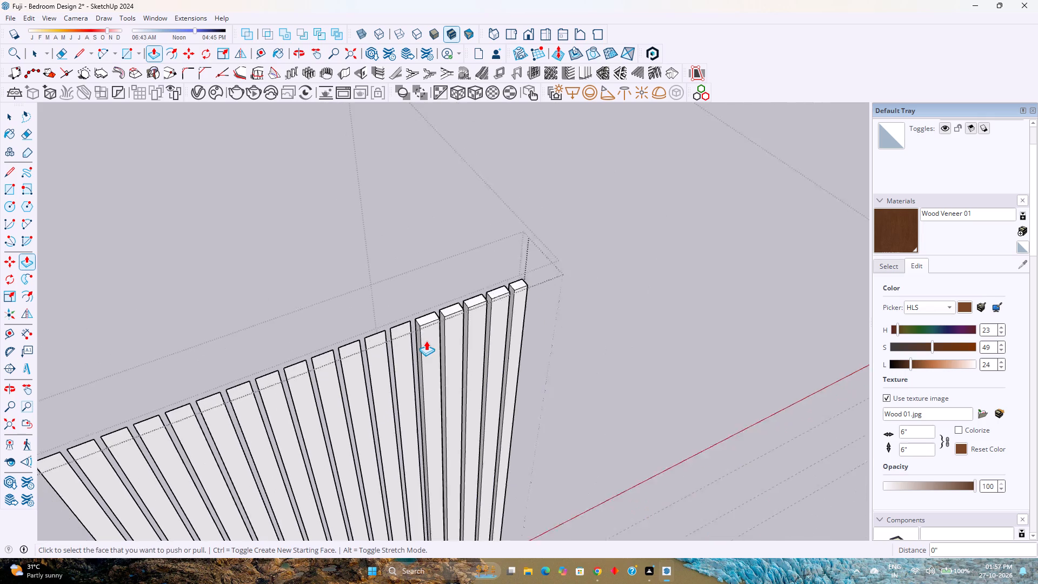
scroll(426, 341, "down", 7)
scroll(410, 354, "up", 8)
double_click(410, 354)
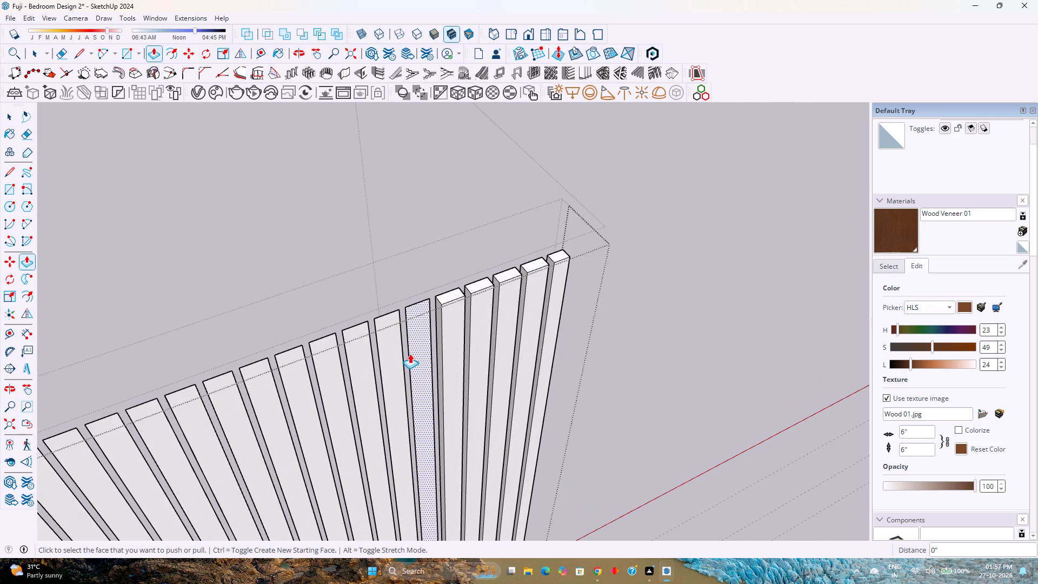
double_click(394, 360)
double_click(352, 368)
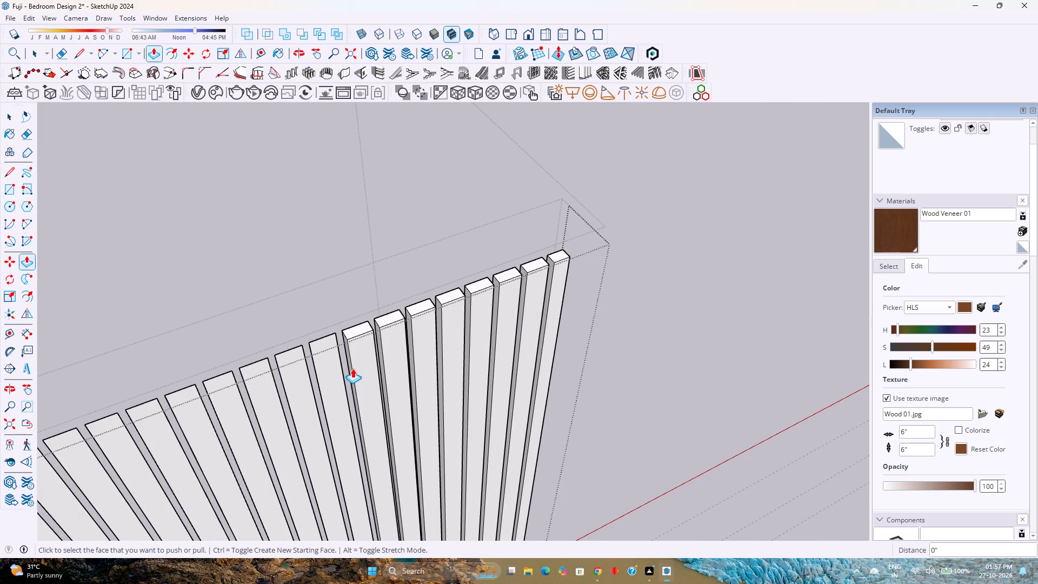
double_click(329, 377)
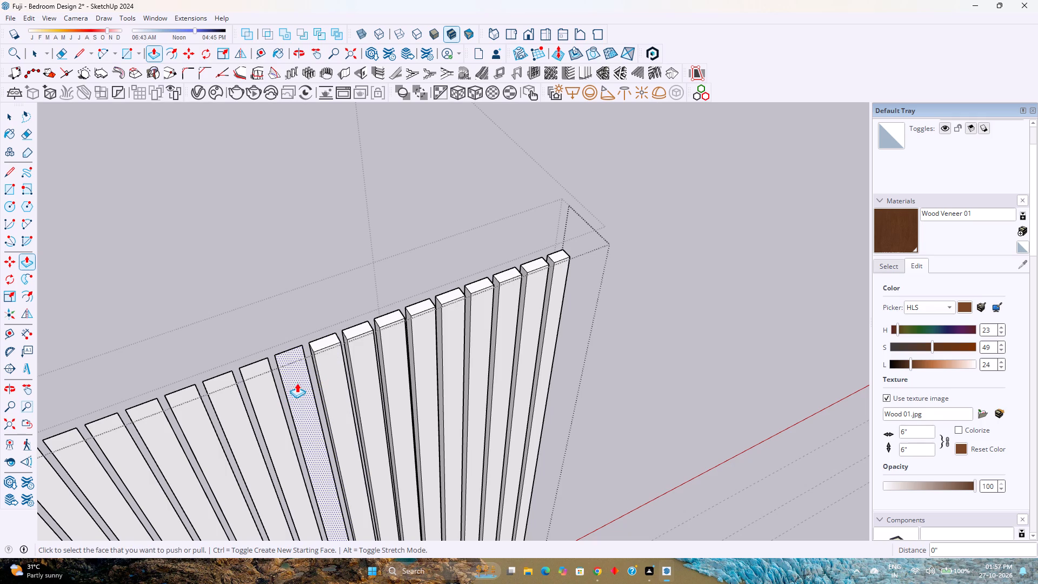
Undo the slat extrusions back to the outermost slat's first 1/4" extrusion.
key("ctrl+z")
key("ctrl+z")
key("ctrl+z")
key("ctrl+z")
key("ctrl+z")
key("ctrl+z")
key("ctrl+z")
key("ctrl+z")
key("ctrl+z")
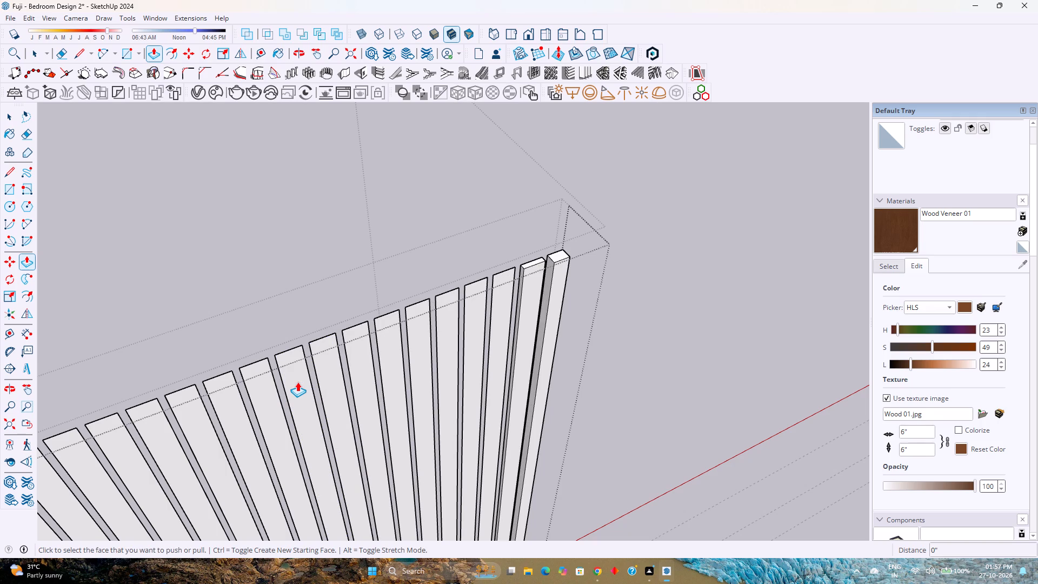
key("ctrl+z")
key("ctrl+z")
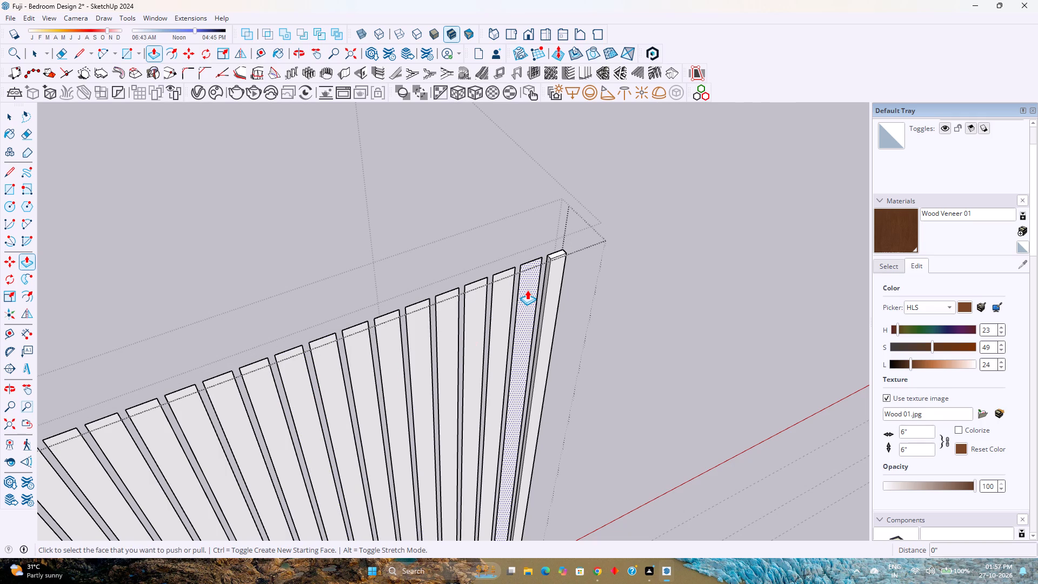
Extrude the eight copied slat faces next to the outermost slat by 1/4", working inward along the row.
left_click(527, 290)
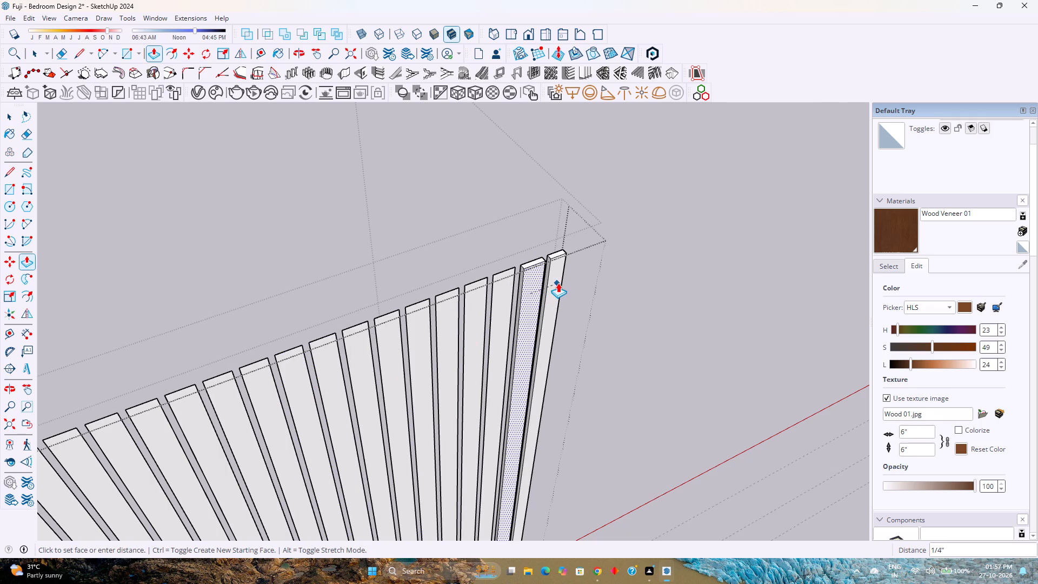
left_click(558, 283)
double_click(510, 292)
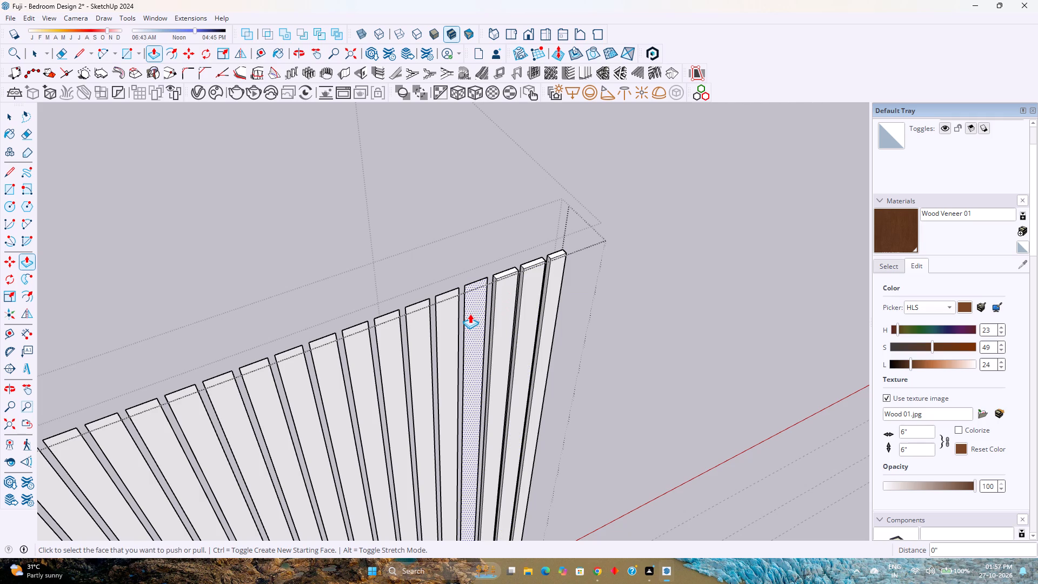
left_click(475, 310)
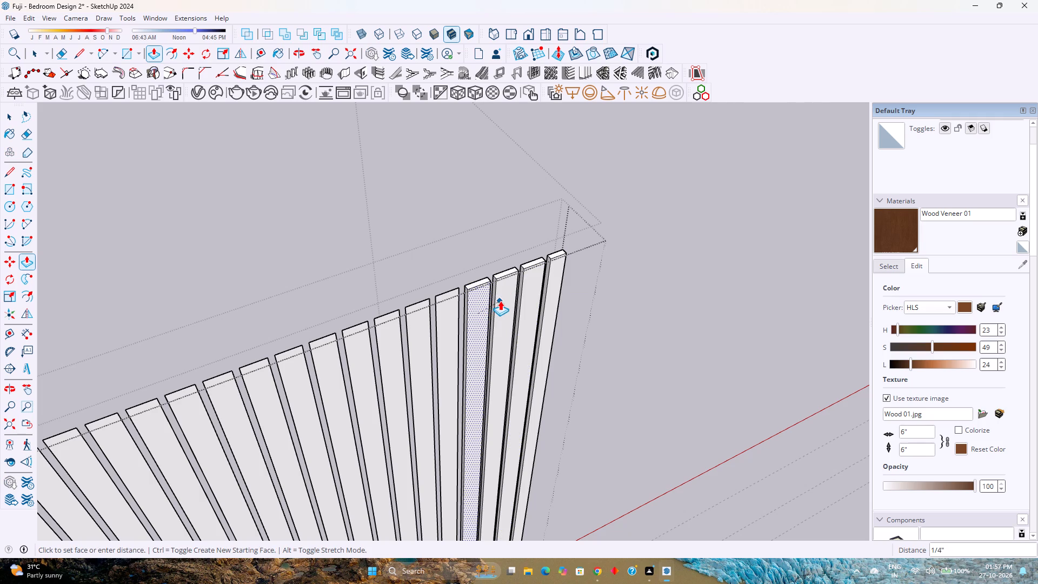
left_click(500, 300)
left_click(447, 310)
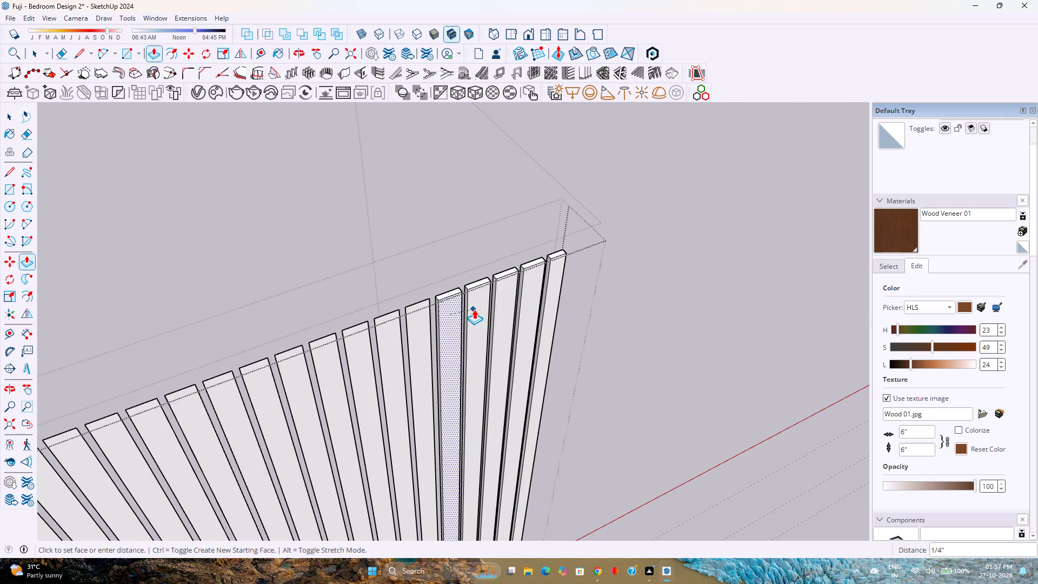
left_click(474, 309)
double_click(418, 327)
double_click(387, 343)
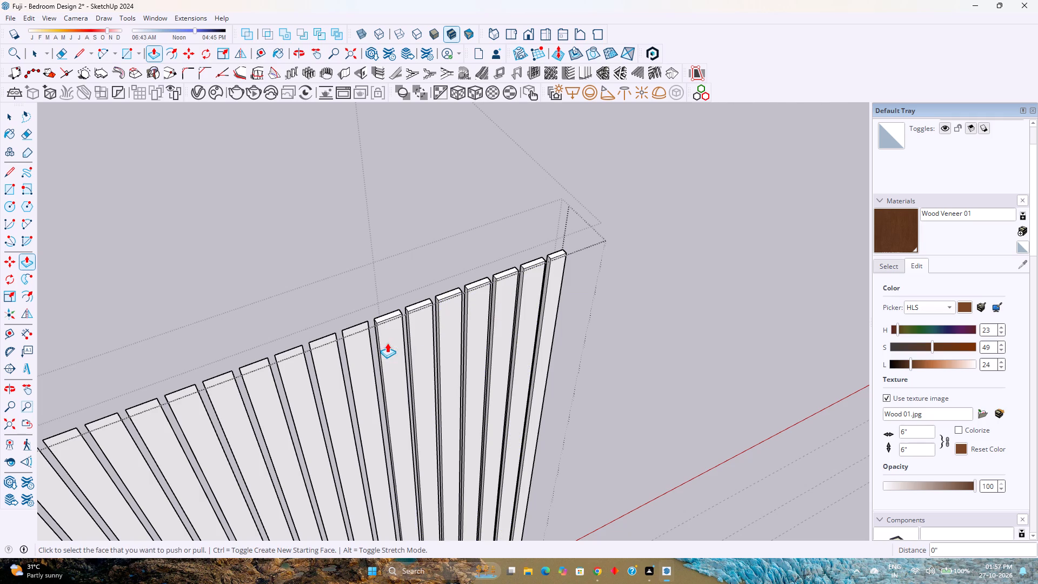
double_click(362, 363)
double_click(329, 382)
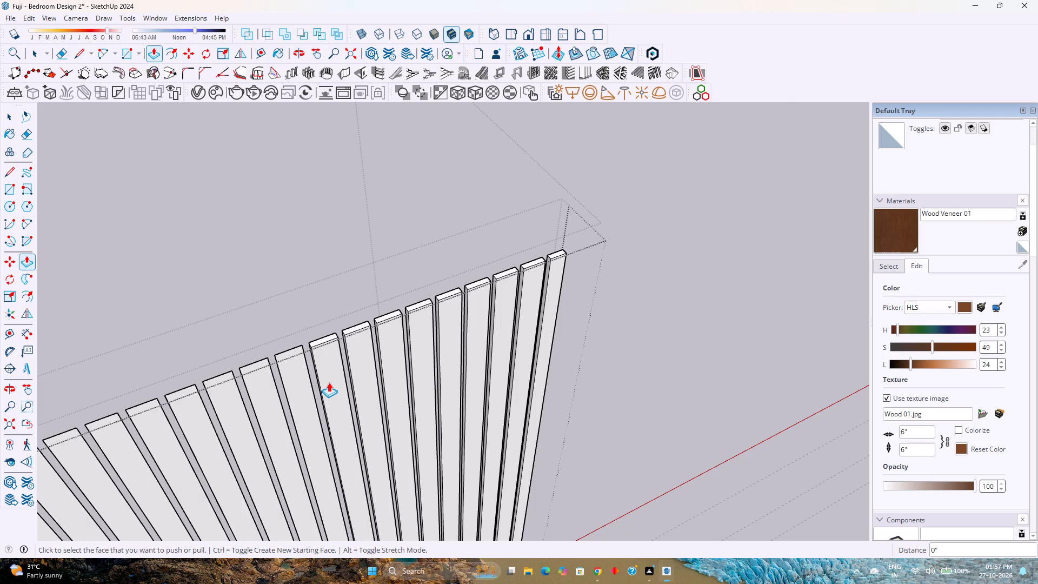
Extrude the remaining copied slat faces by 1/4", through to the inner end of the row.
middle_click_drag(329, 382, 521, 328, "shift")
middle_click(521, 328, "shift")
double_click(501, 339)
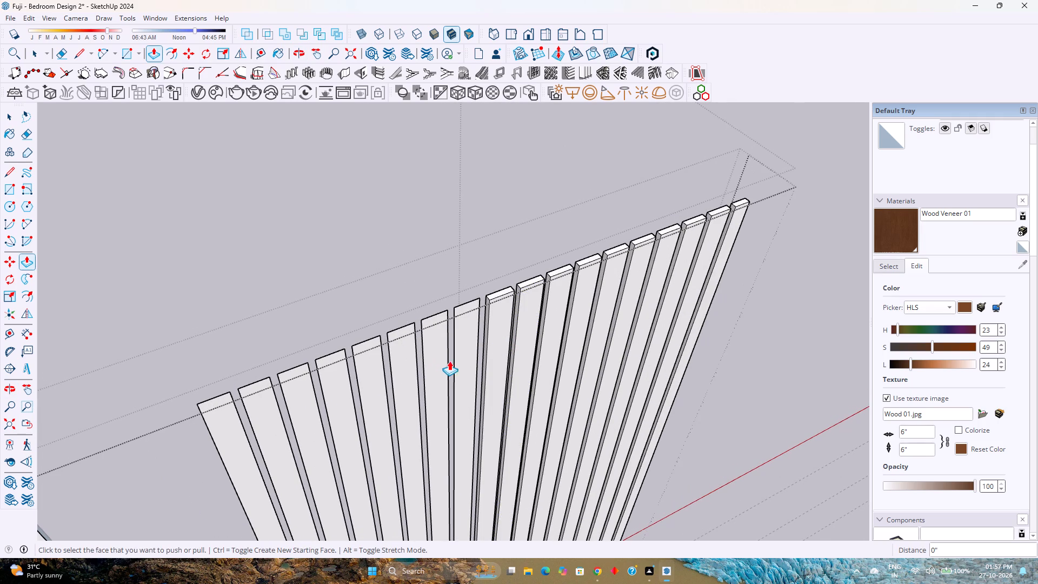
double_click(465, 354)
double_click(437, 362)
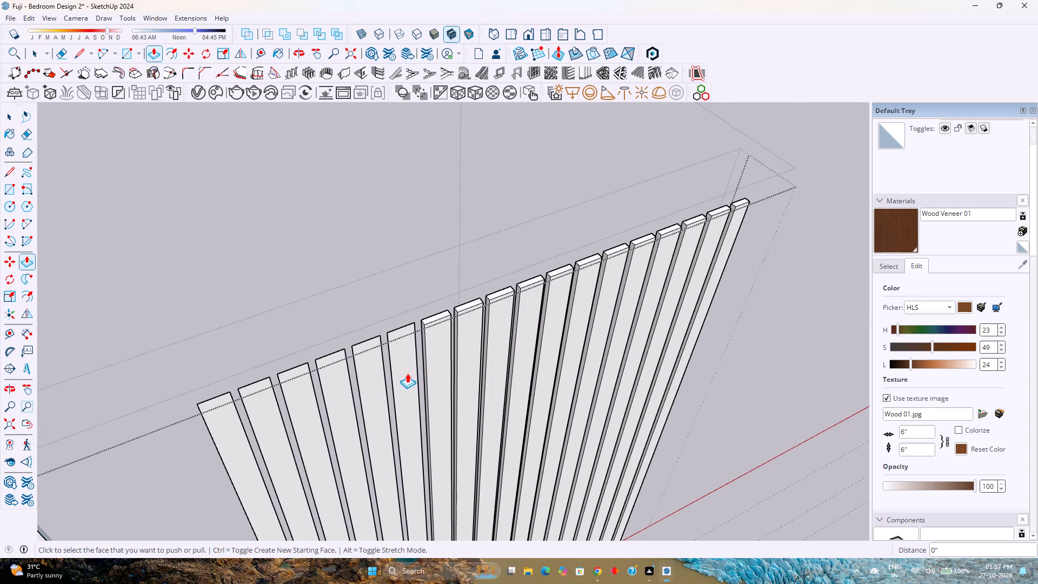
double_click(407, 373)
double_click(367, 391)
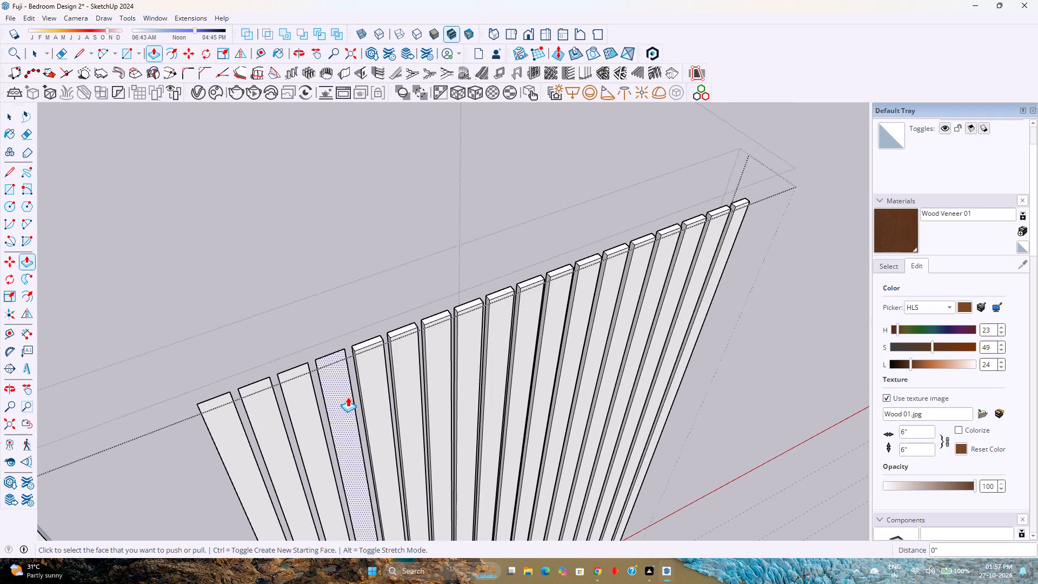
double_click(348, 397)
double_click(310, 413)
double_click(273, 443)
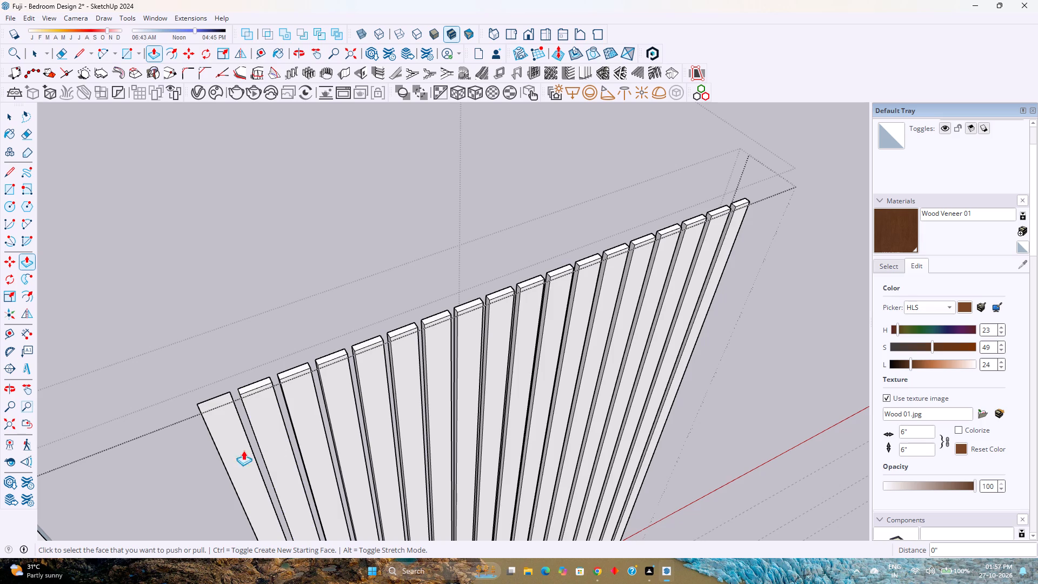
double_click(235, 450)
Delete the original set of slats standing beside the copied, extruded set.
key("space")
scroll(378, 365, "down", 6)
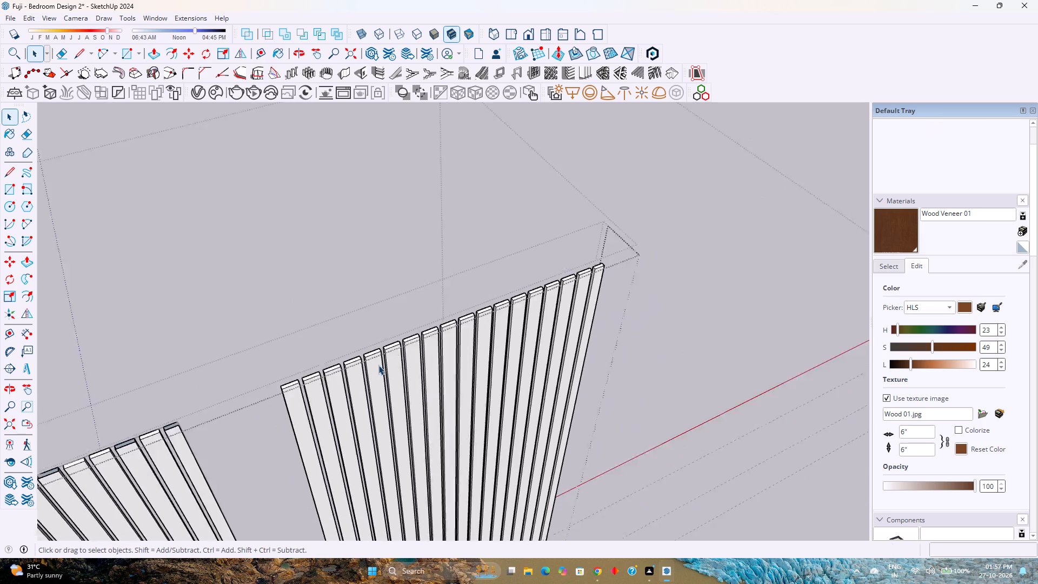
scroll(378, 365, "down", 10)
middle_click_drag(374, 369, 357, 313)
scroll(357, 313, "down", 8)
middle_click_drag(356, 352, 303, 302)
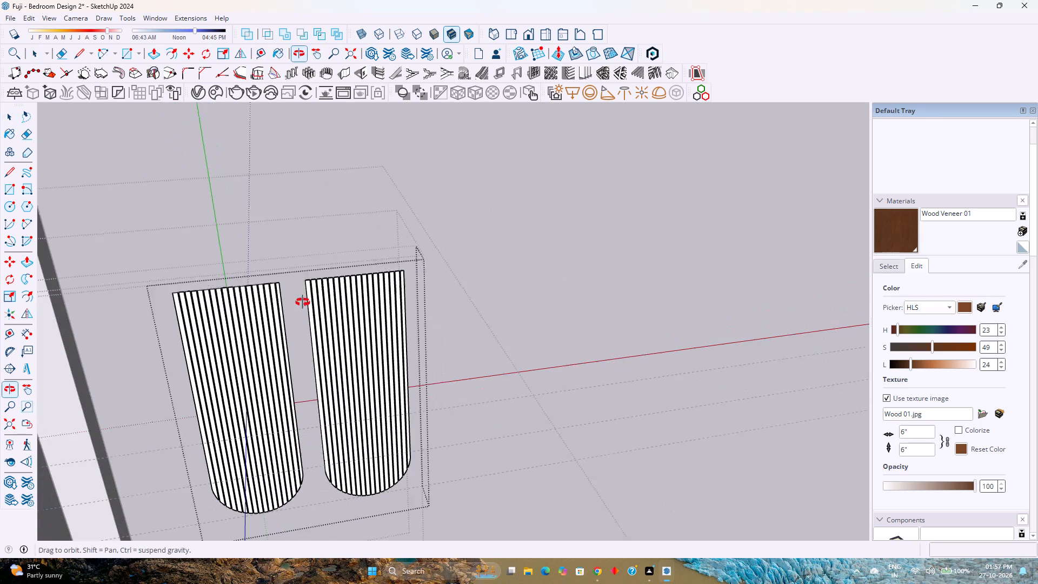
middle_click_drag(303, 302, 303, 298)
middle_click(303, 298)
left_click_drag(153, 261, 301, 516)
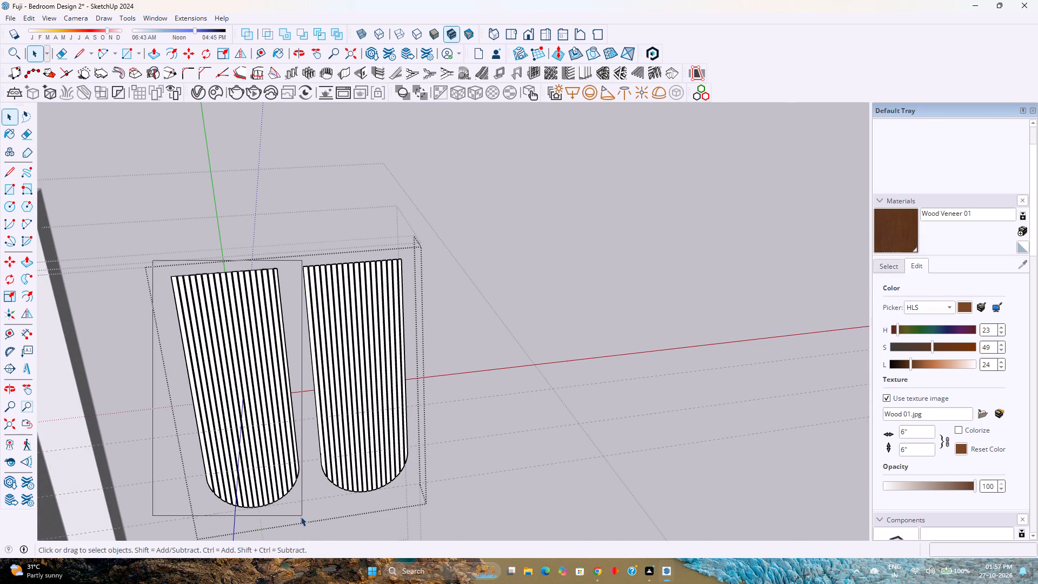
left_click_drag(301, 516, 300, 527)
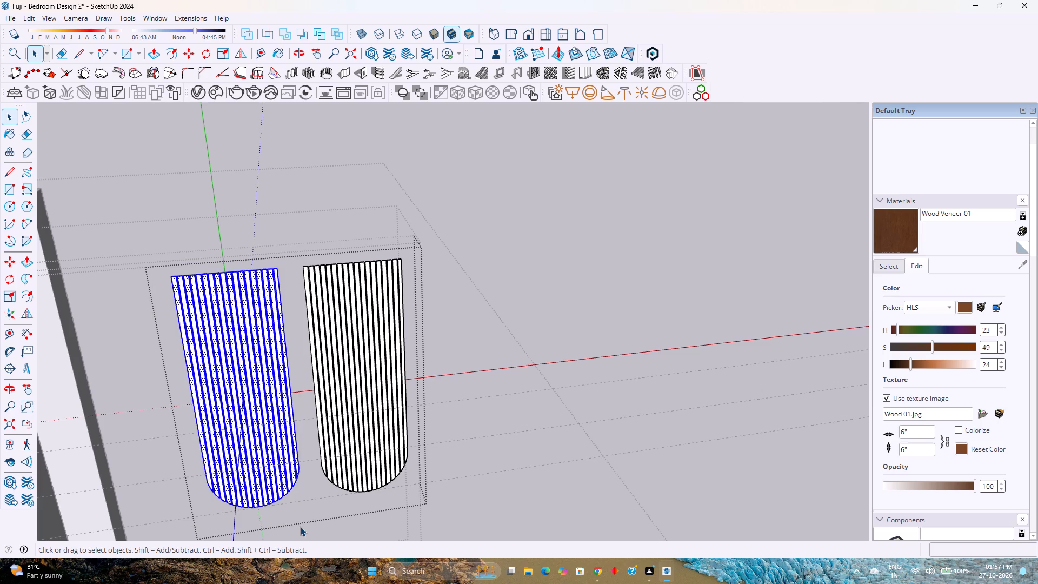
key("Delete")
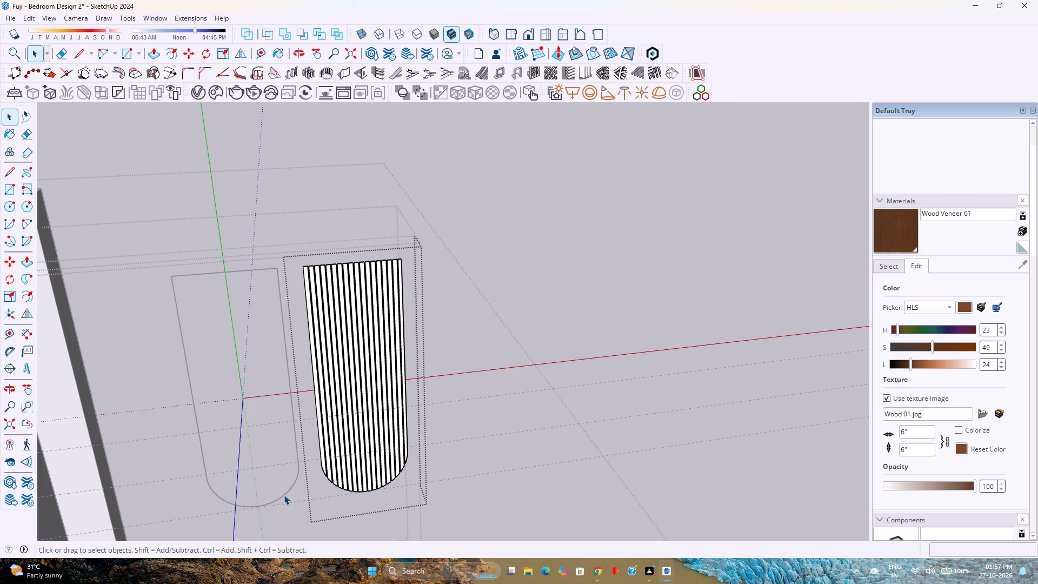
Leave the slat group and delete the leftover round-bottomed outline where the original slats stood.
key("Escape")
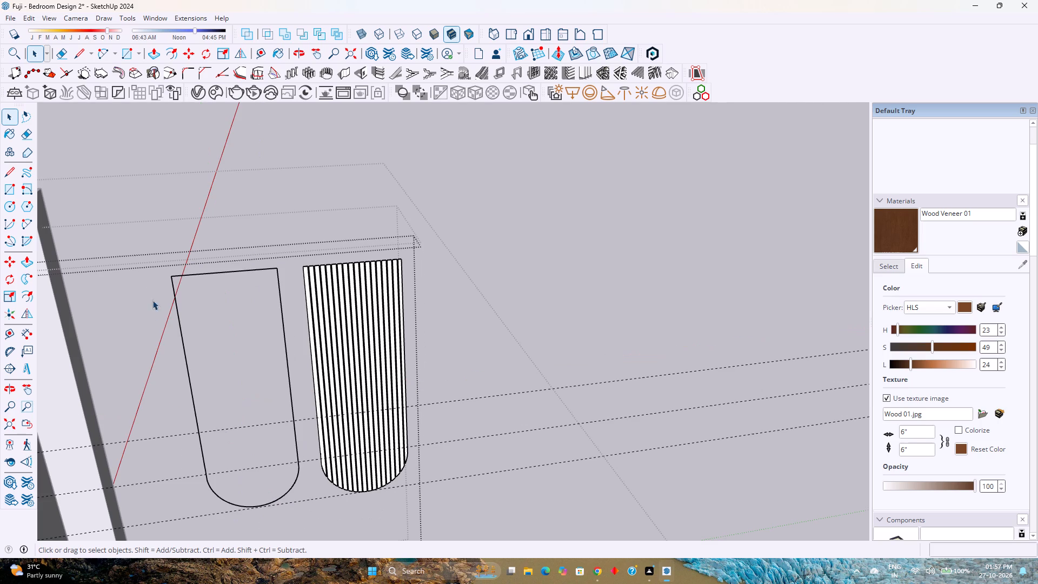
left_click_drag(154, 268, 313, 532)
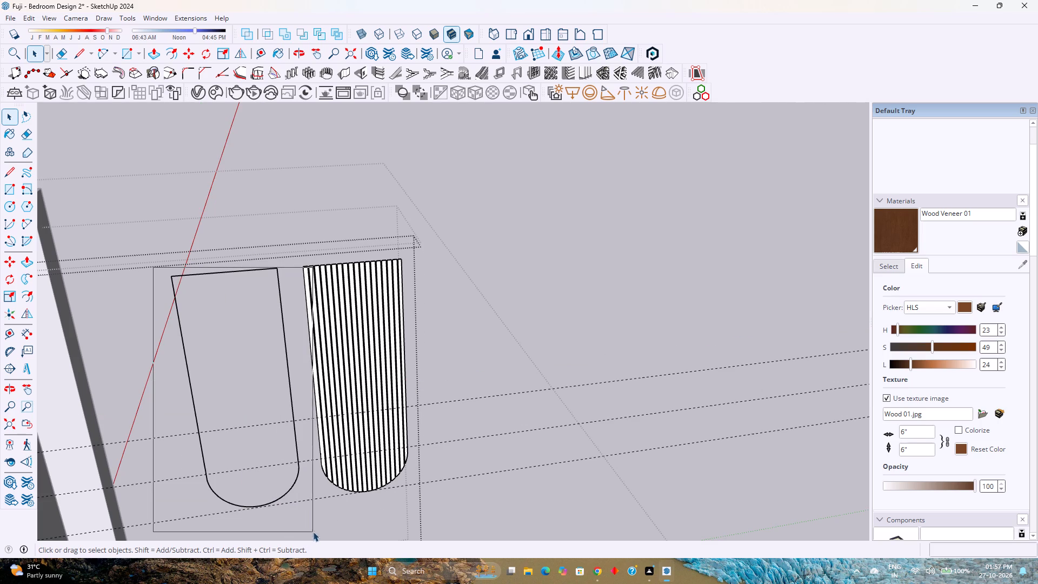
left_click_drag(313, 532, 293, 506)
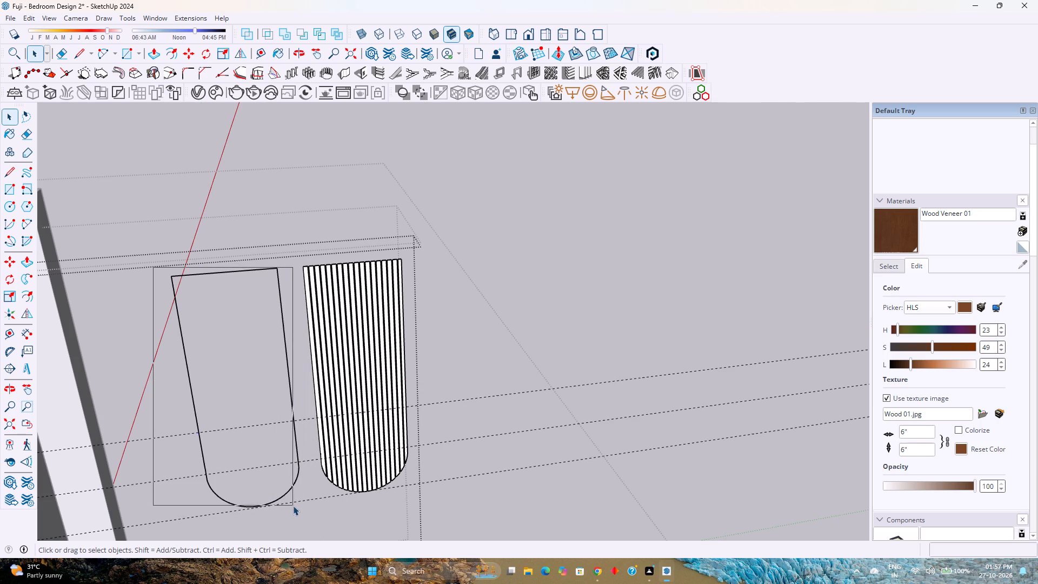
middle_click_drag(314, 499, 285, 468)
middle_click_drag(282, 457, 282, 452)
middle_click_drag(284, 435, 288, 372)
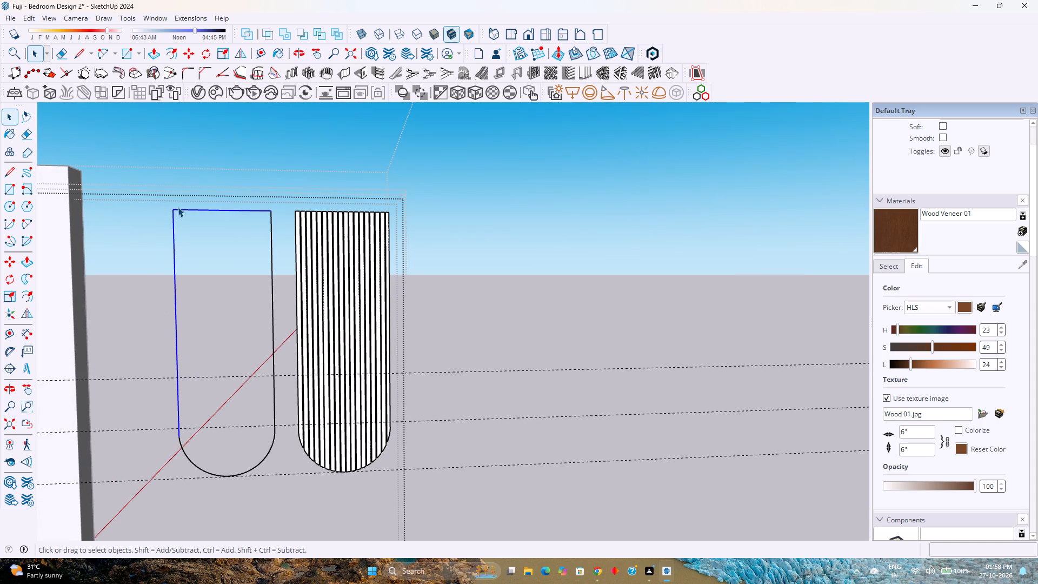
left_click_drag(144, 172, 280, 488)
left_click(280, 488)
left_click_drag(163, 202, 257, 442)
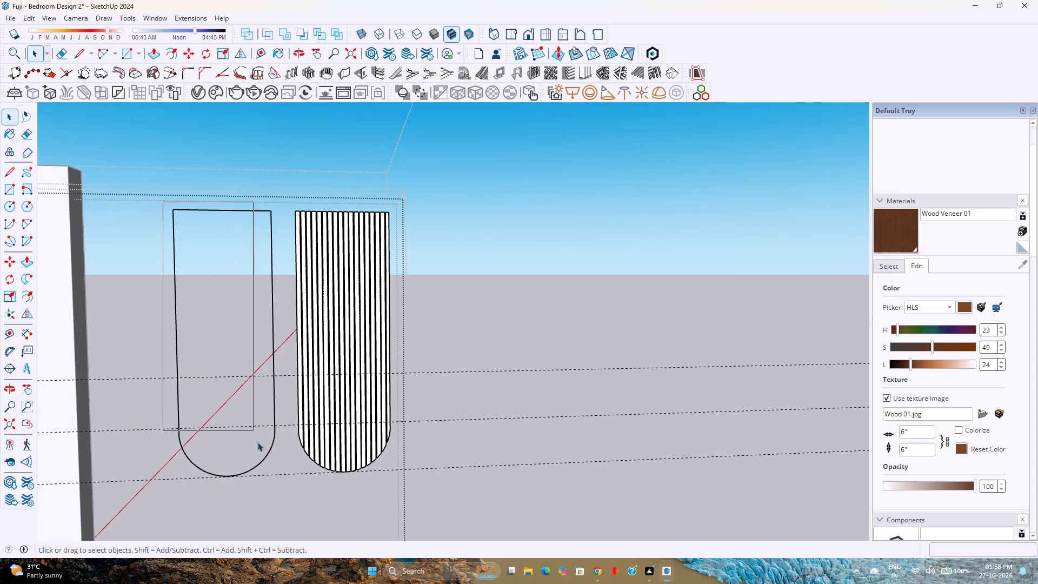
left_click_drag(257, 442, 282, 490)
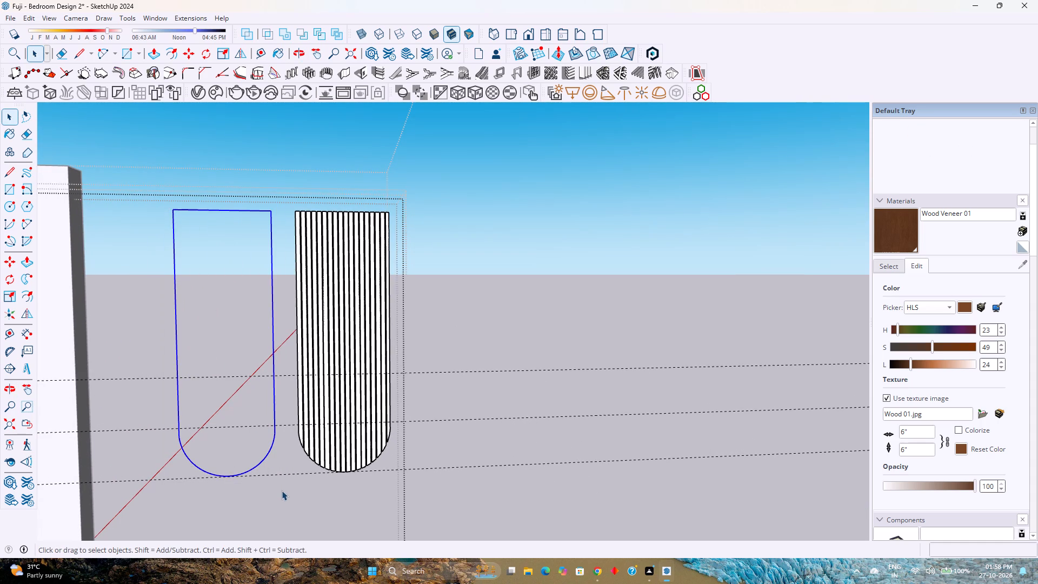
key("Delete")
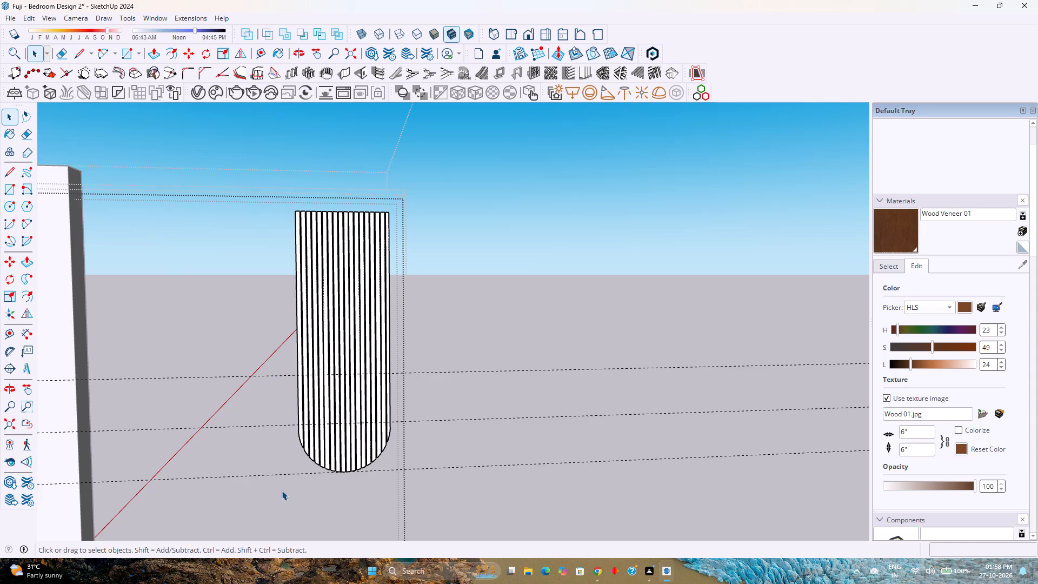
Select the finished louvre slat group and examine its top corner and slat depth up close.
scroll(282, 490, "down", 4)
left_click_drag(292, 270, 404, 513)
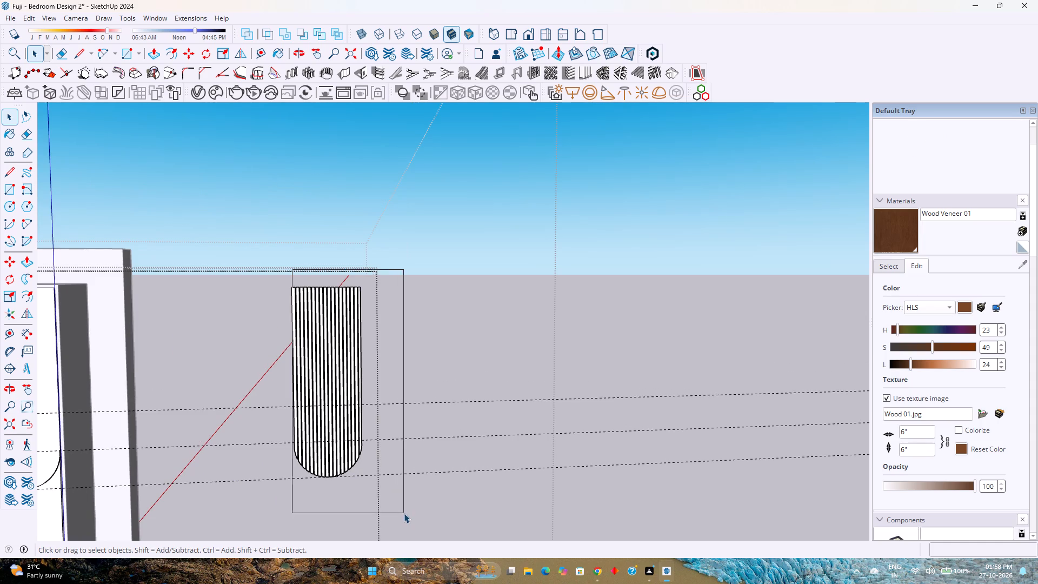
left_click(298, 309)
scroll(323, 327, "up", 3)
scroll(382, 294, "up", 1)
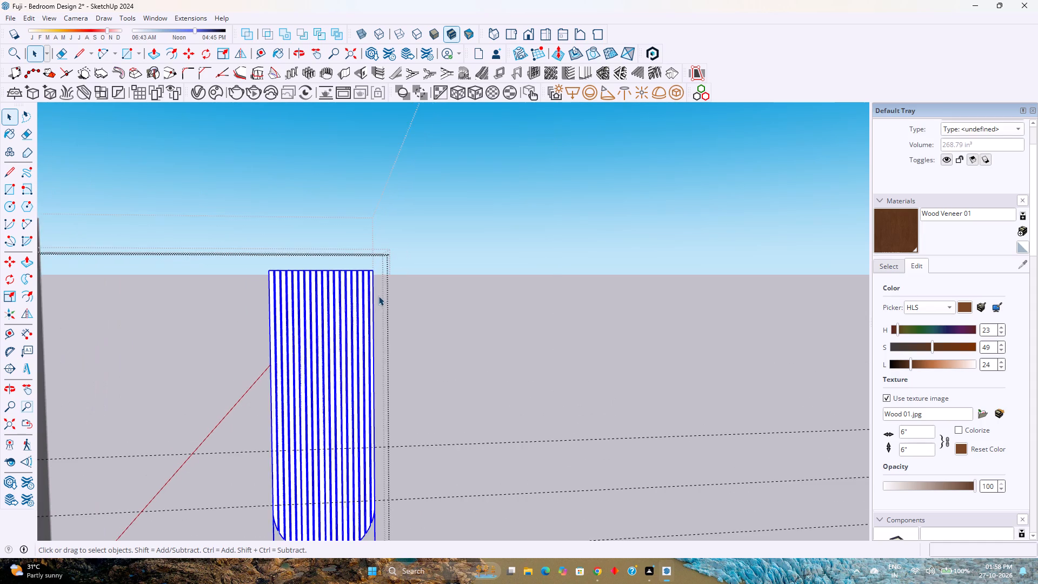
scroll(374, 298, "up", 2)
middle_click_drag(374, 298, 325, 462)
middle_click(325, 462)
scroll(342, 377, "up", 3)
scroll(362, 337, "up", 2)
scroll(324, 366, "up", 1)
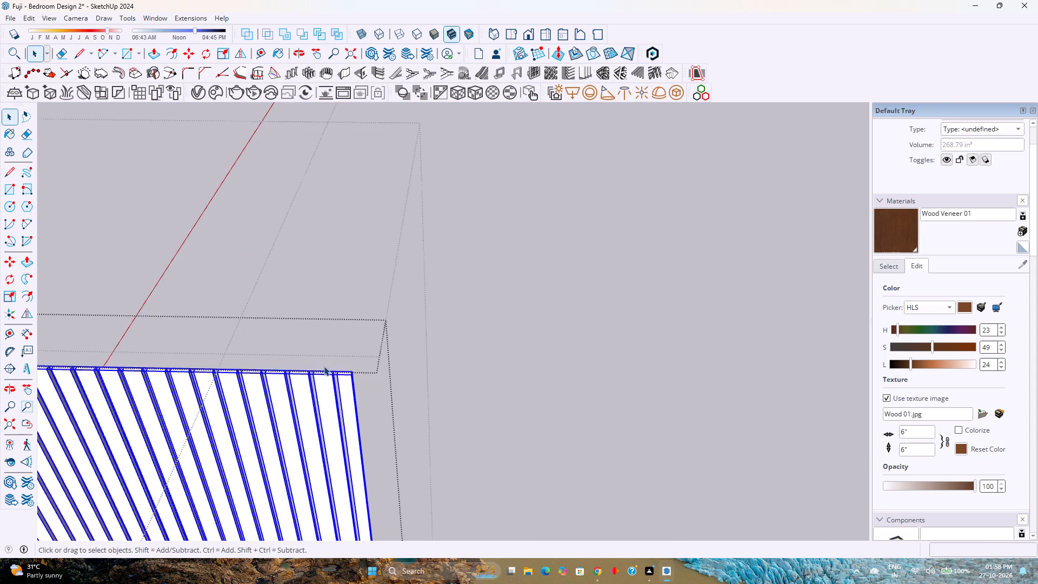
scroll(324, 366, "up", 7)
scroll(355, 381, "down", 9)
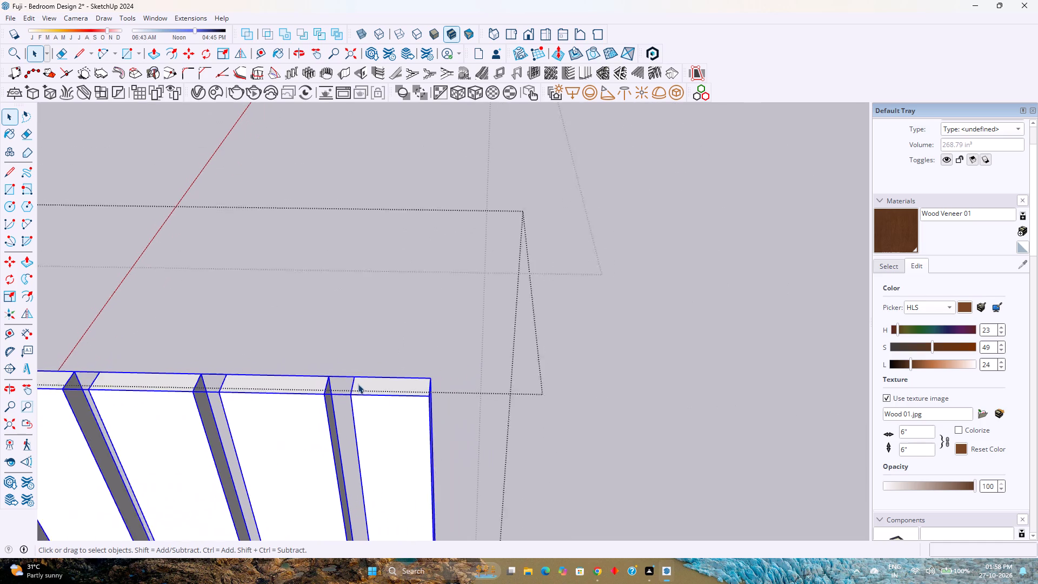
scroll(358, 384, "down", 20)
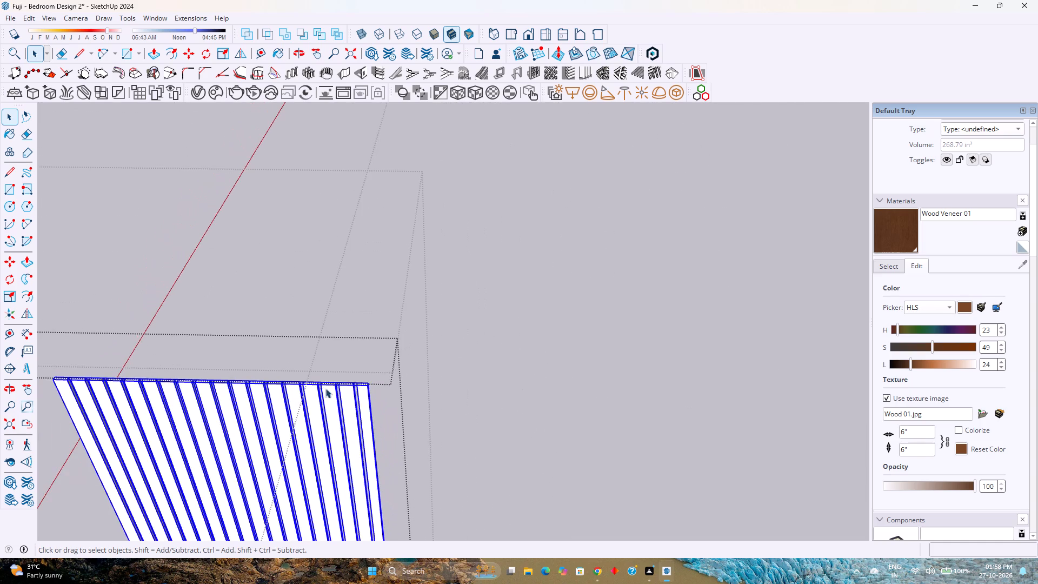
middle_click_drag(315, 392, 363, 323)
scroll(377, 306, "down", 8)
middle_click_drag(312, 428, 318, 368)
scroll(320, 366, "up", 1)
scroll(320, 366, "down", 7)
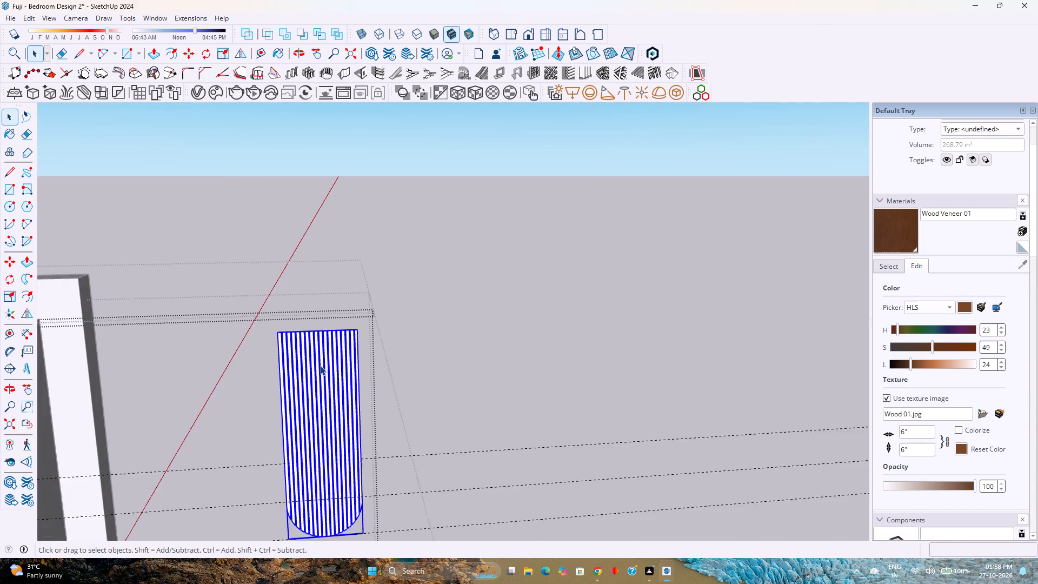
scroll(320, 366, "down", 4)
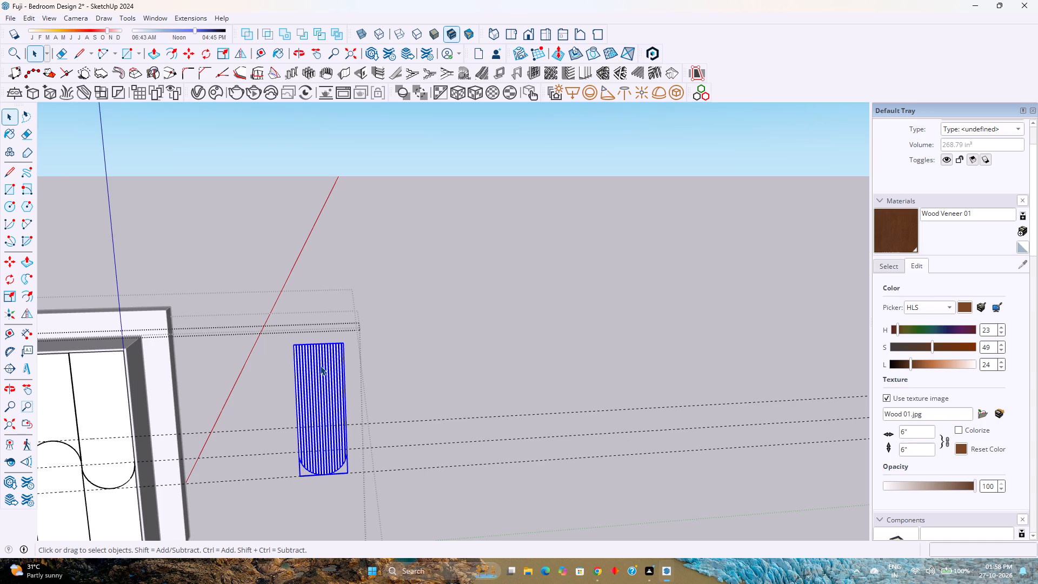
Flip-copy the louvre slat group vertically to place a mirrored copy above it, with a distance of about 3' 8".
left_click(244, 59)
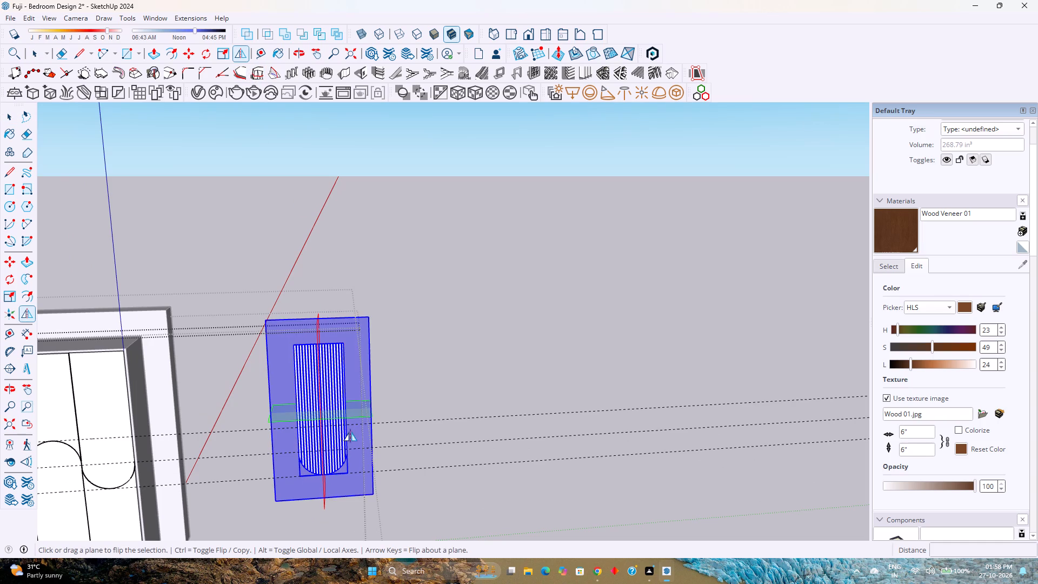
left_click_drag(365, 419, 372, 475)
scroll(372, 475, "down", 2)
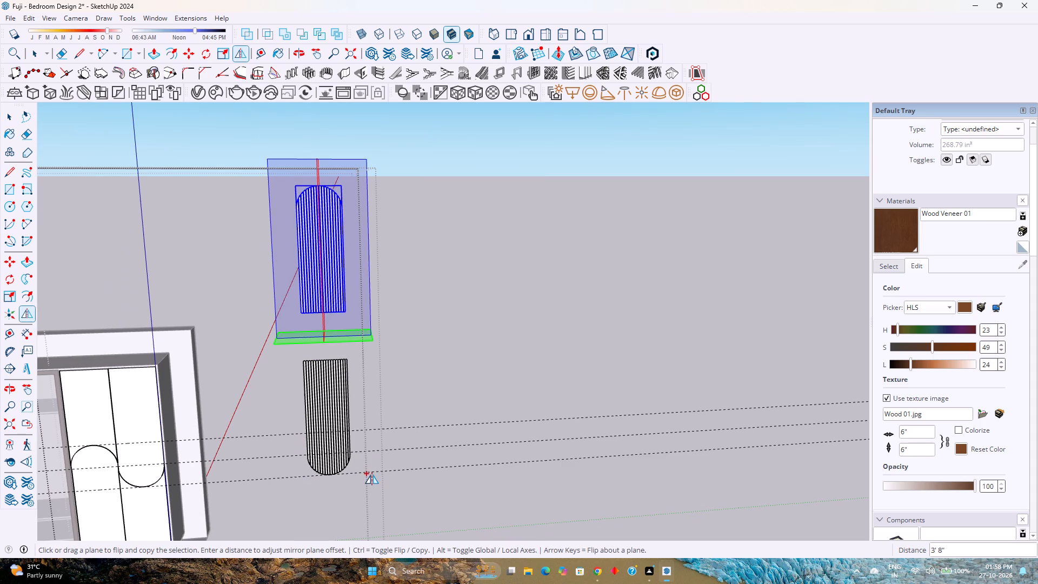
key("space")
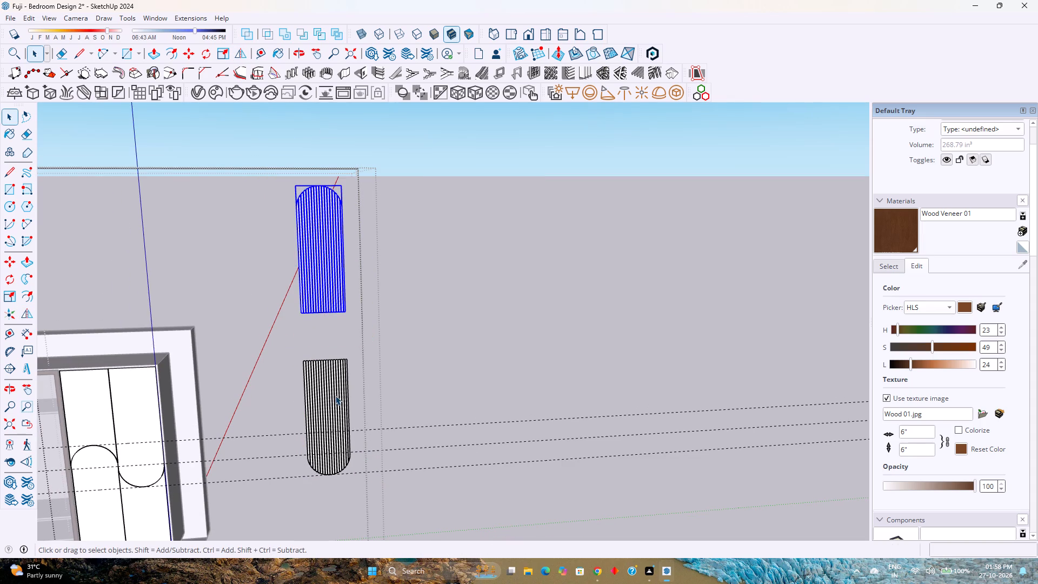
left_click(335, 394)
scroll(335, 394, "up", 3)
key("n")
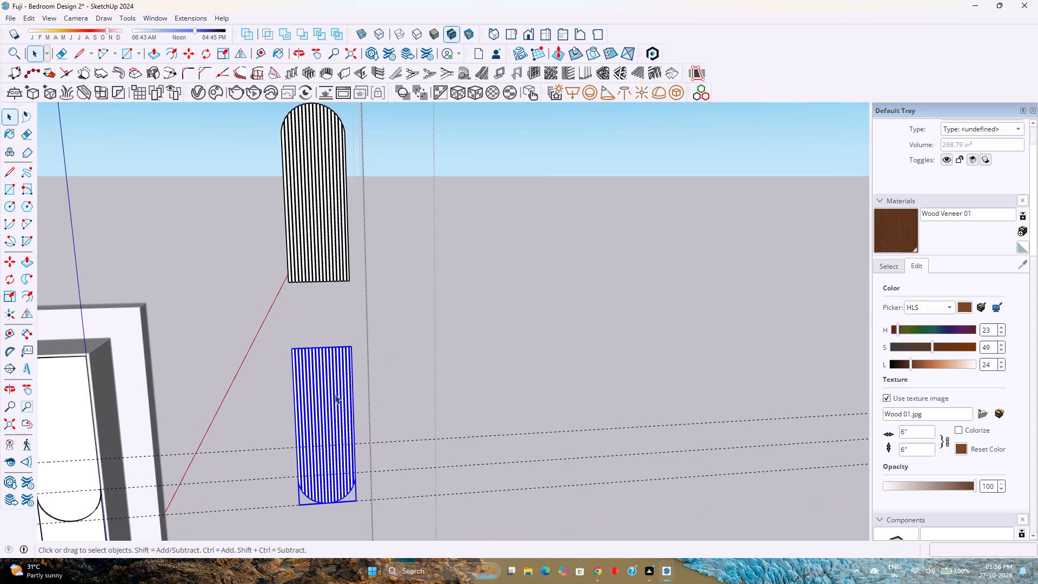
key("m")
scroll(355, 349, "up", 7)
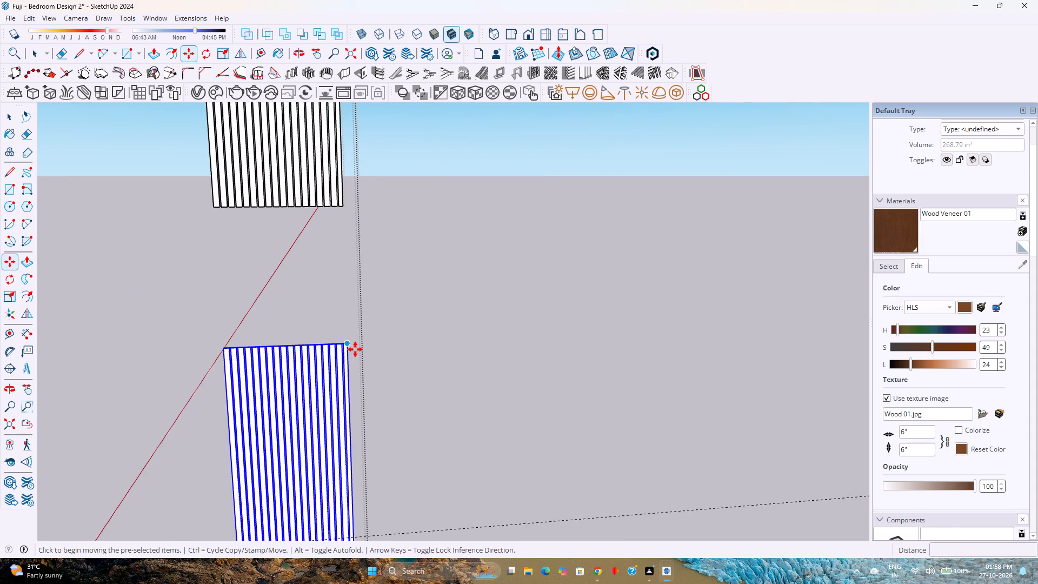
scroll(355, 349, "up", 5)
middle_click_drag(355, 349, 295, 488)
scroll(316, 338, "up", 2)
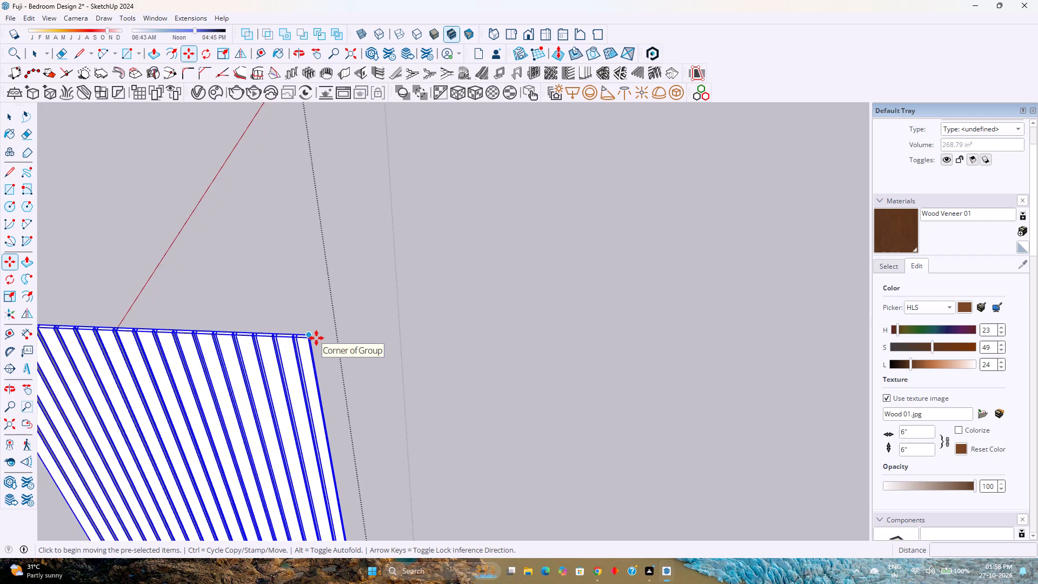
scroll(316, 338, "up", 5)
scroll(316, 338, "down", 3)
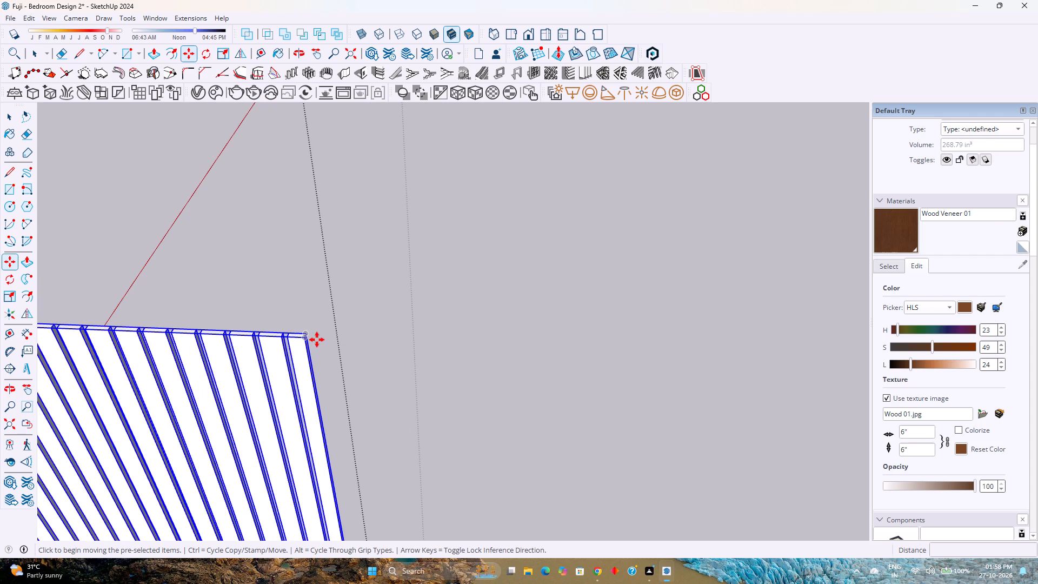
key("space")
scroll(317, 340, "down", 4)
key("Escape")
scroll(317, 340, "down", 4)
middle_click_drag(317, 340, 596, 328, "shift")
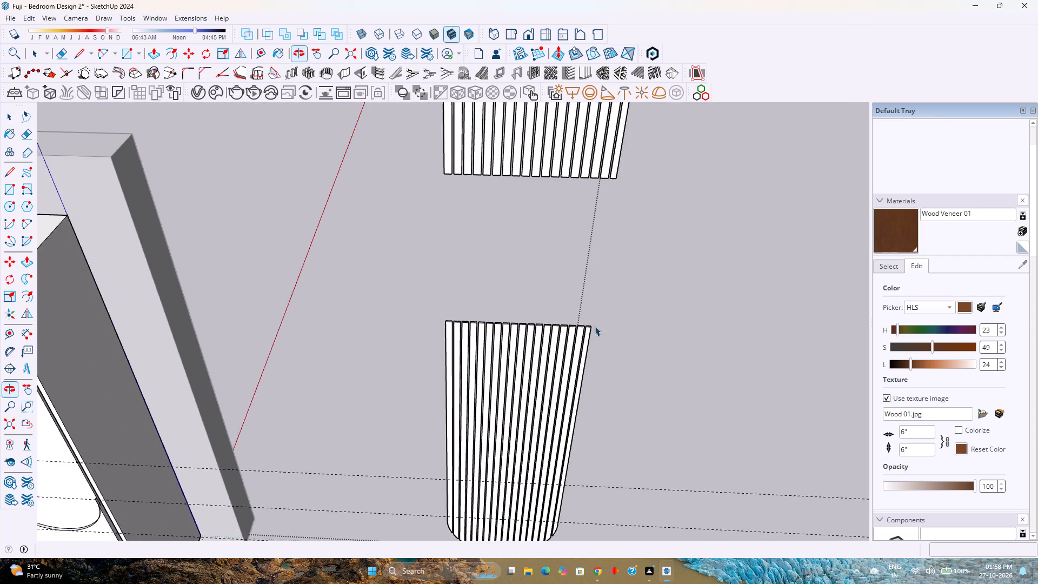
Open the door group and Push/Pull the right-hand door's round-bottomed upper recess face by 0.25".
scroll(584, 323, "down", 3)
left_click(116, 390)
middle_click_drag(116, 390, 288, 377, "shift")
left_click(289, 374)
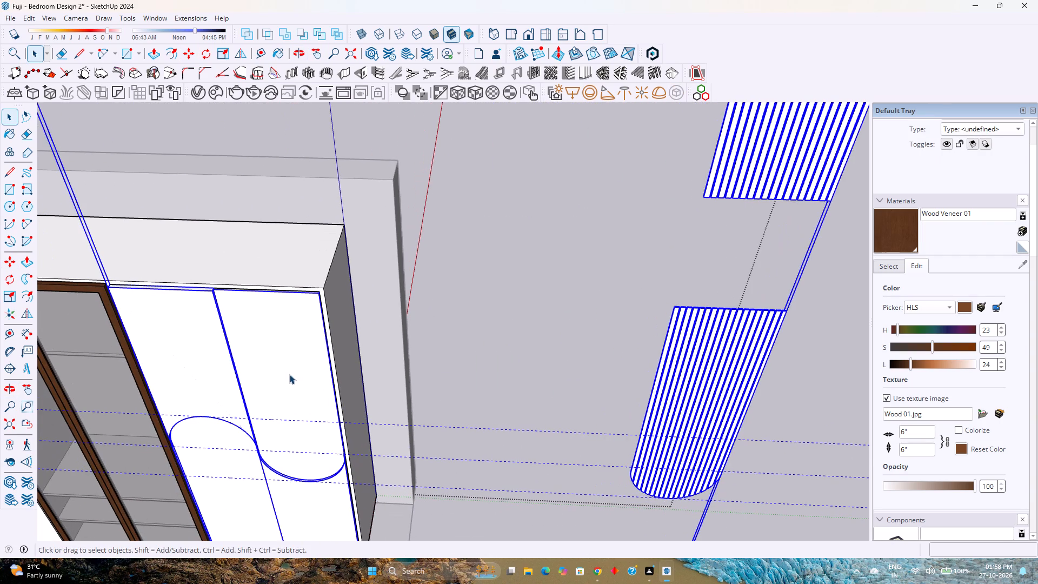
scroll(282, 359, "up", 8)
middle_click_drag(285, 340, 375, 412, "shift")
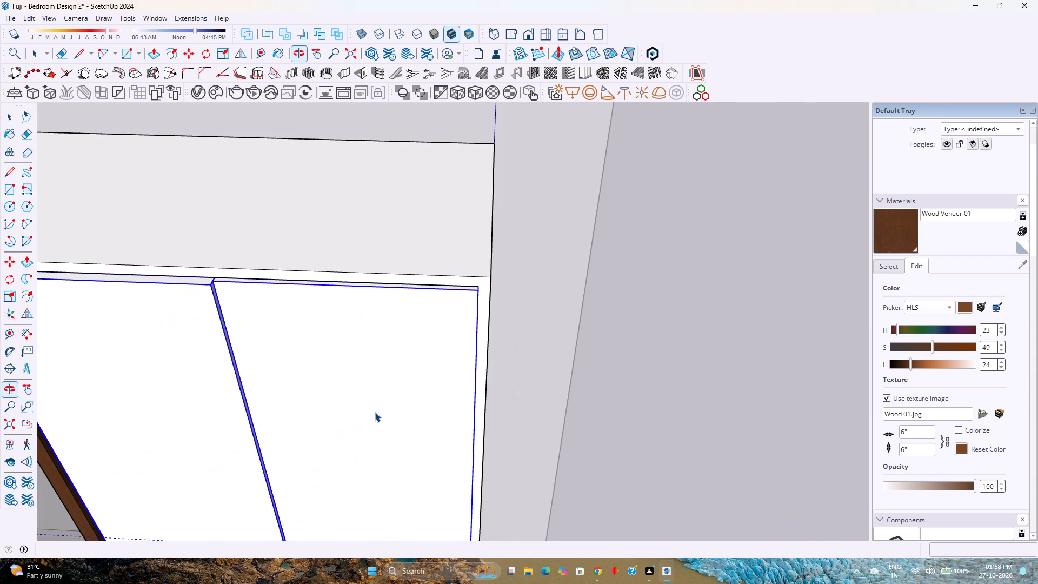
scroll(375, 412, "down", 5)
double_click(408, 404)
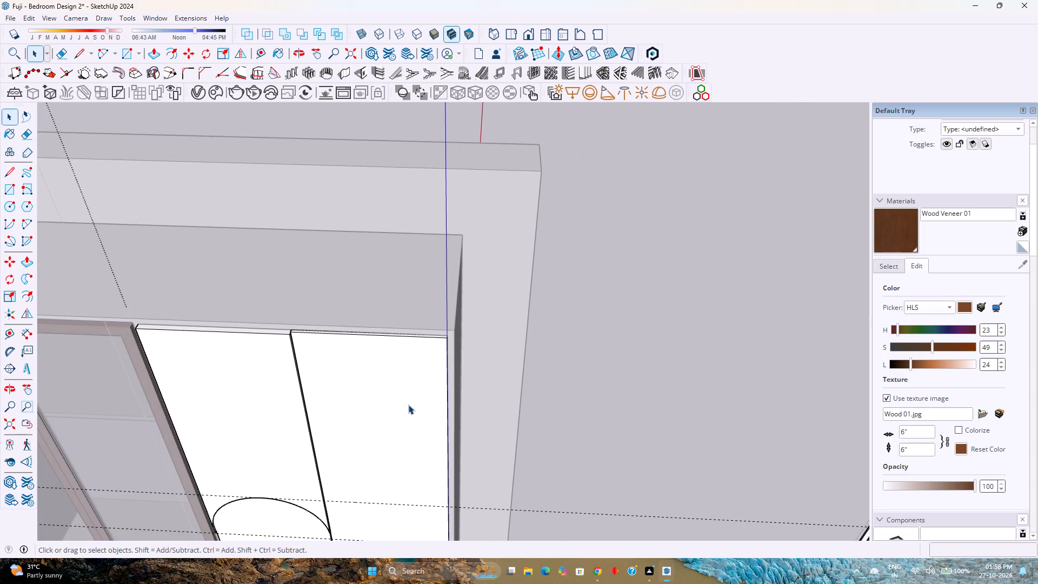
left_click(408, 404)
left_click(408, 404)
key("p")
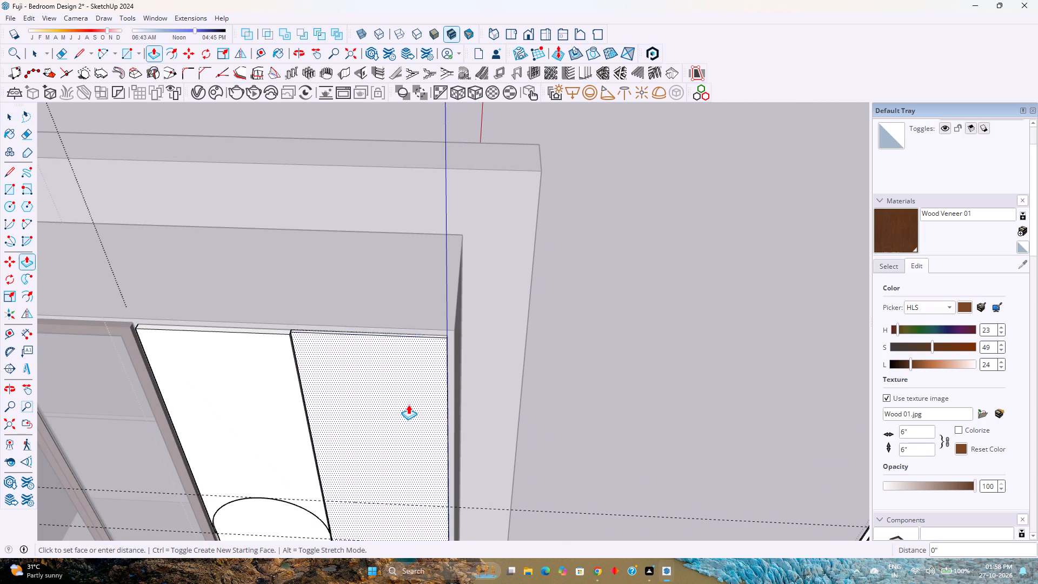
left_click(408, 404)
type("0.25")
key("Return")
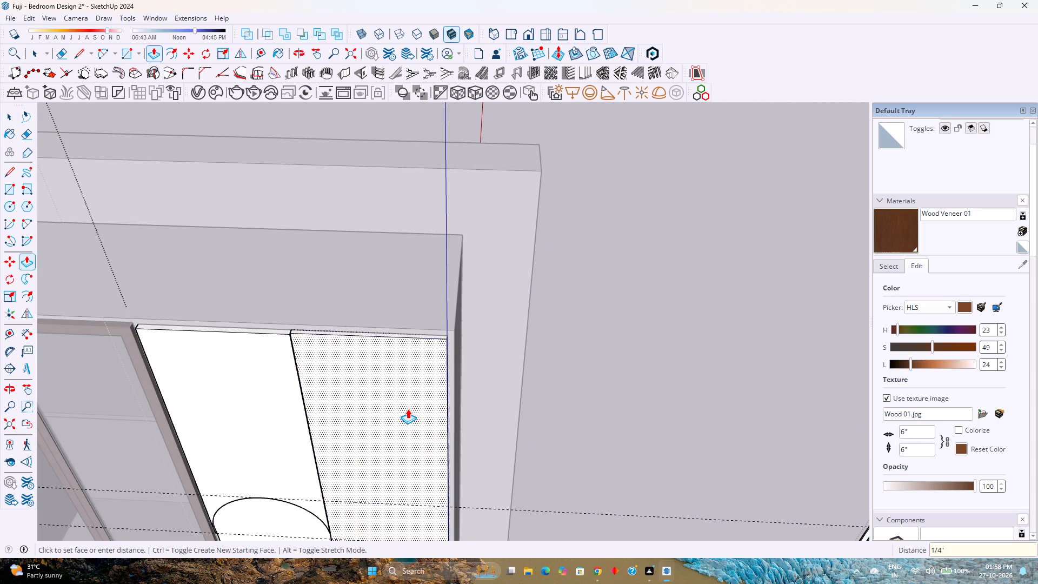
Push/Pull the left-hand door's round-topped lower recess face by the same 1/4".
scroll(408, 409, "down", 7)
key("Escape")
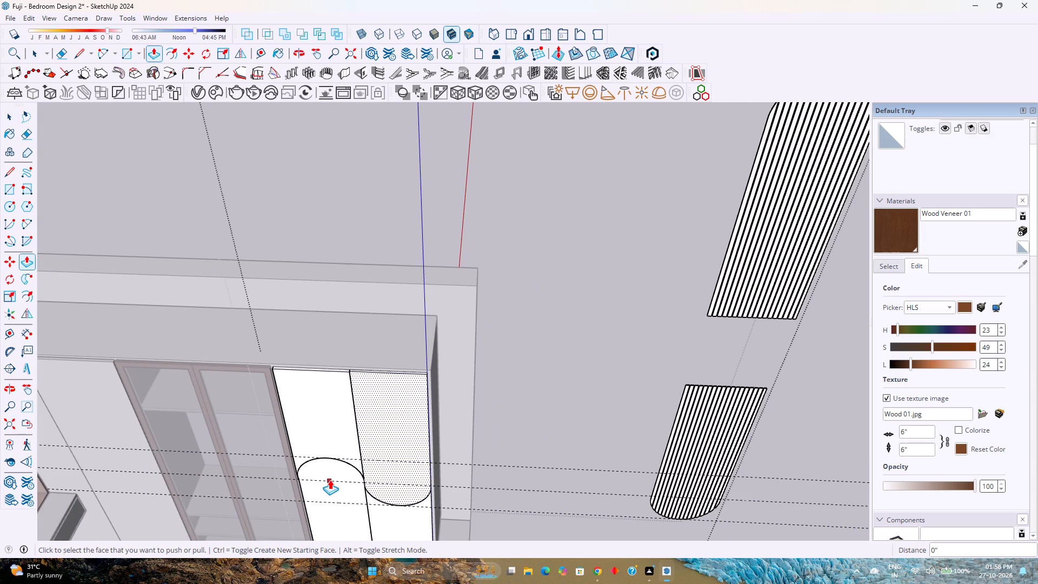
left_click(339, 486)
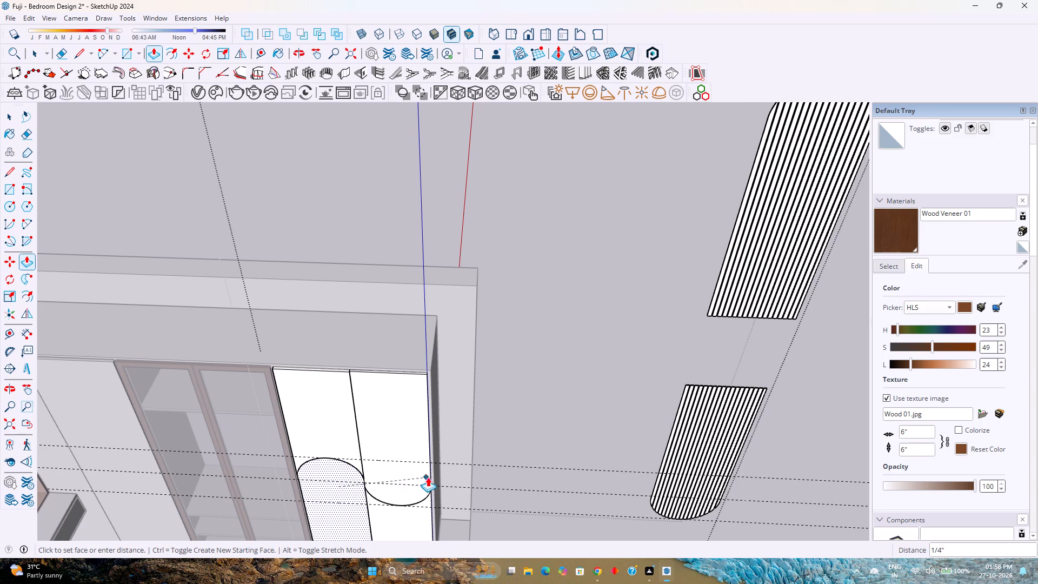
left_click(398, 423)
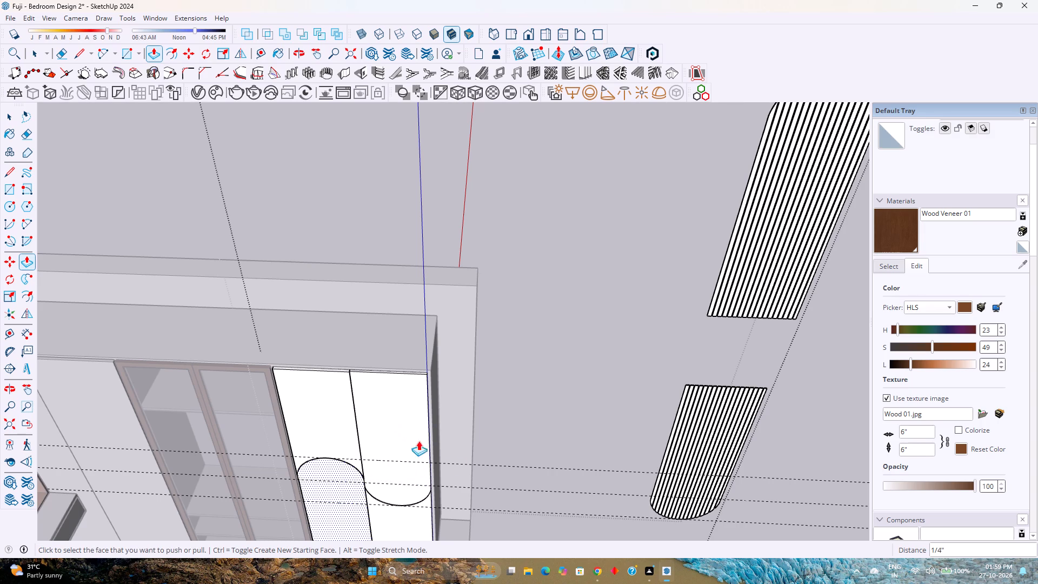
key("space")
Move the round-bottomed louvre slat group by its top corner about 7' 10 1/4" onto the right-hand door's upper recess.
left_click(736, 401)
scroll(743, 401, "up", 2)
middle_click_drag(742, 404, 739, 408)
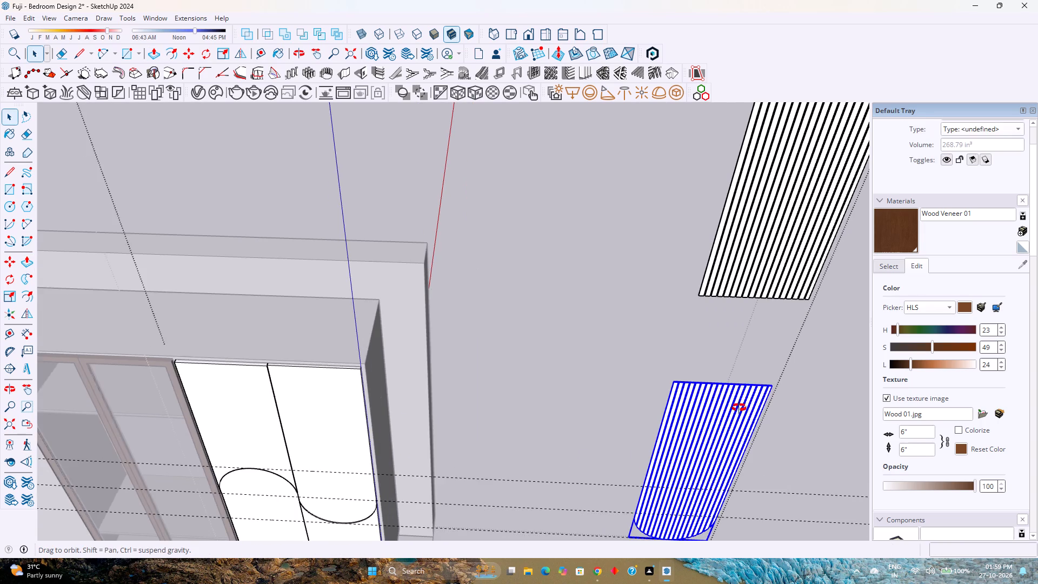
middle_click_drag(739, 408, 622, 450)
middle_click(622, 450)
key("m")
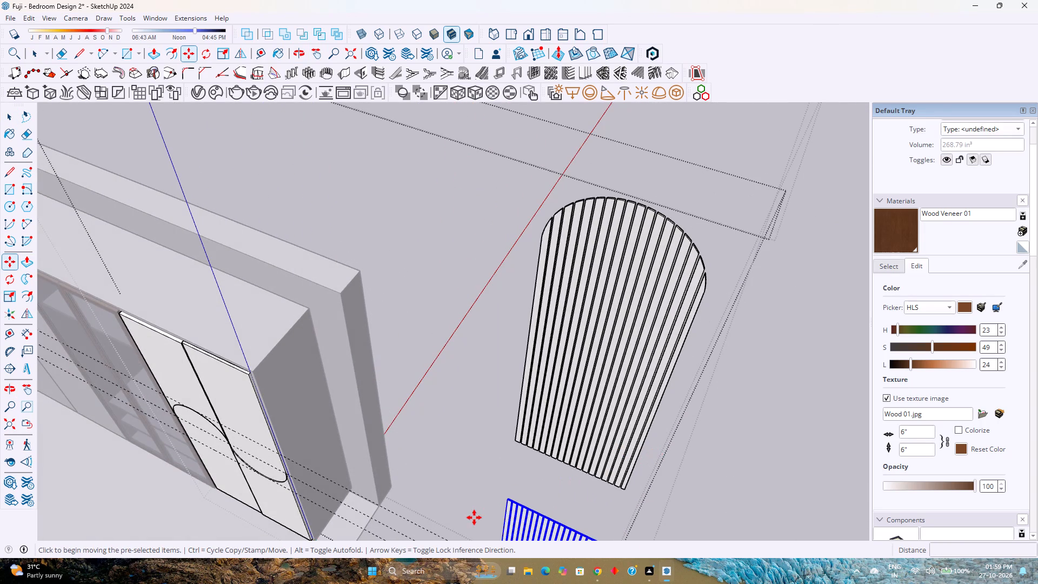
middle_click_drag(472, 517, 440, 433, "shift")
middle_click(435, 422, "shift")
middle_click(432, 419, "shift")
middle_click(431, 417, "shift")
scroll(565, 441, "up", 11)
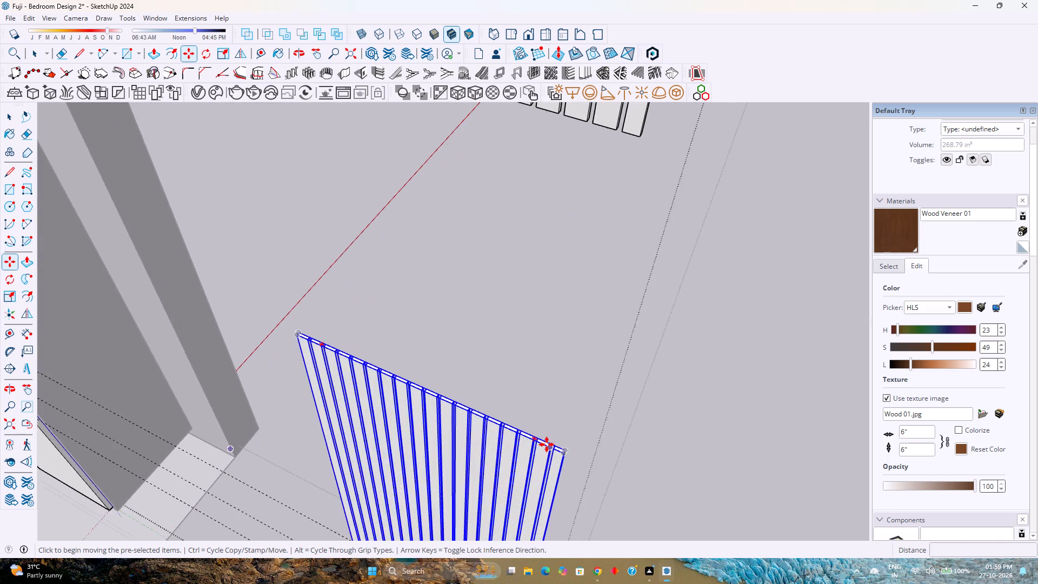
scroll(547, 444, "up", 6)
left_click(603, 481)
scroll(539, 404, "down", 6)
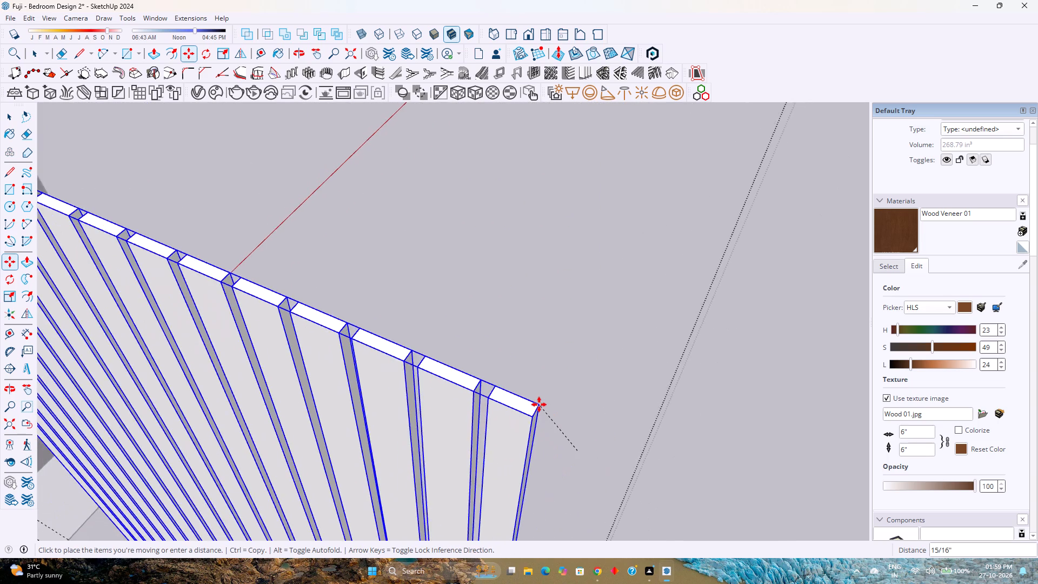
scroll(539, 404, "down", 4)
scroll(539, 404, "up", 1)
scroll(539, 404, "down", 20)
scroll(539, 404, "down", 6)
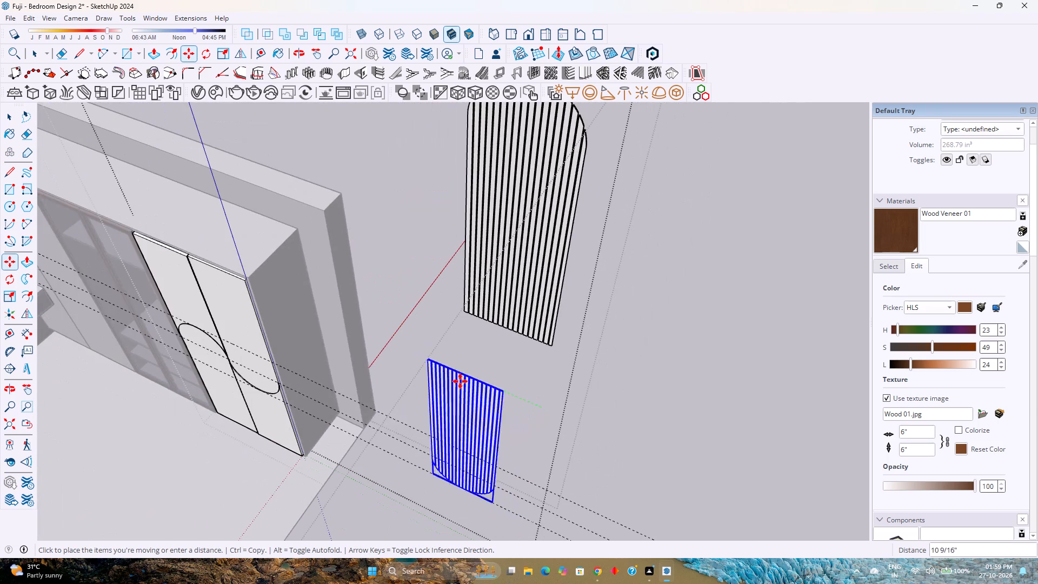
scroll(237, 276, "up", 9)
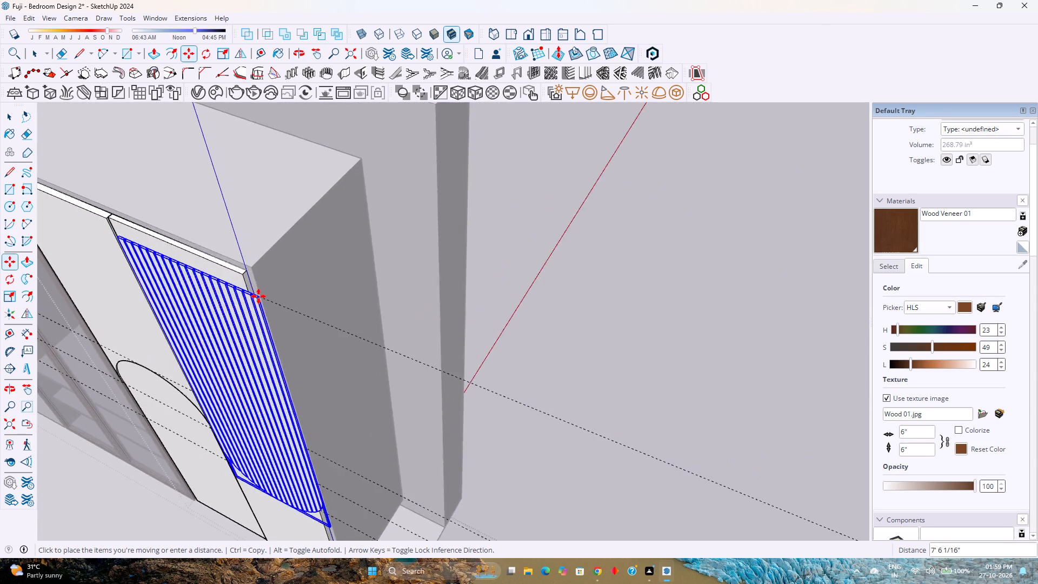
scroll(258, 296, "up", 4)
left_click(230, 267)
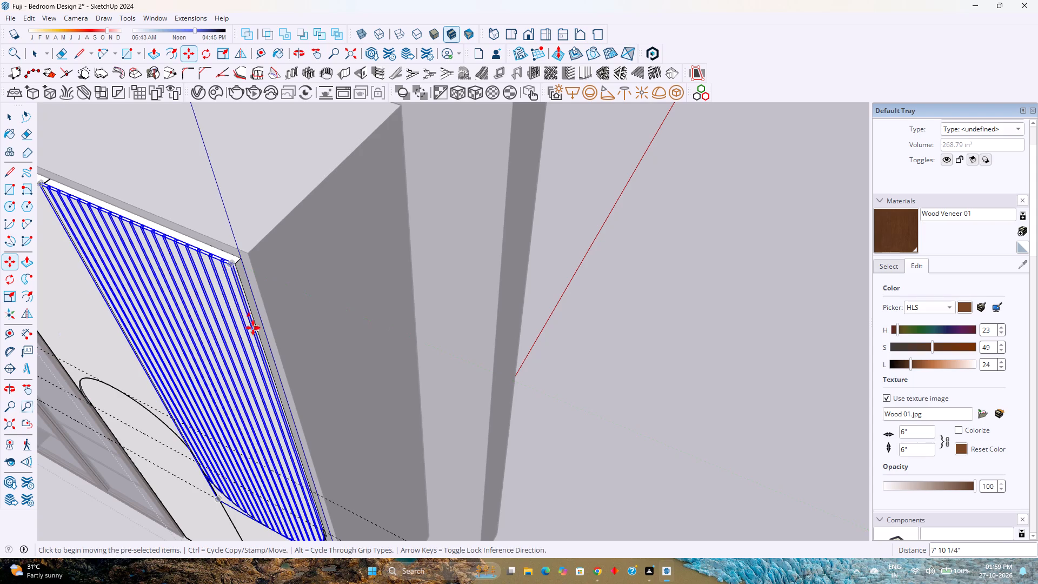
Realign the round-bottomed slat group so its top back corner meets the recess corner at the seam between the doors.
scroll(235, 268, "up", 16)
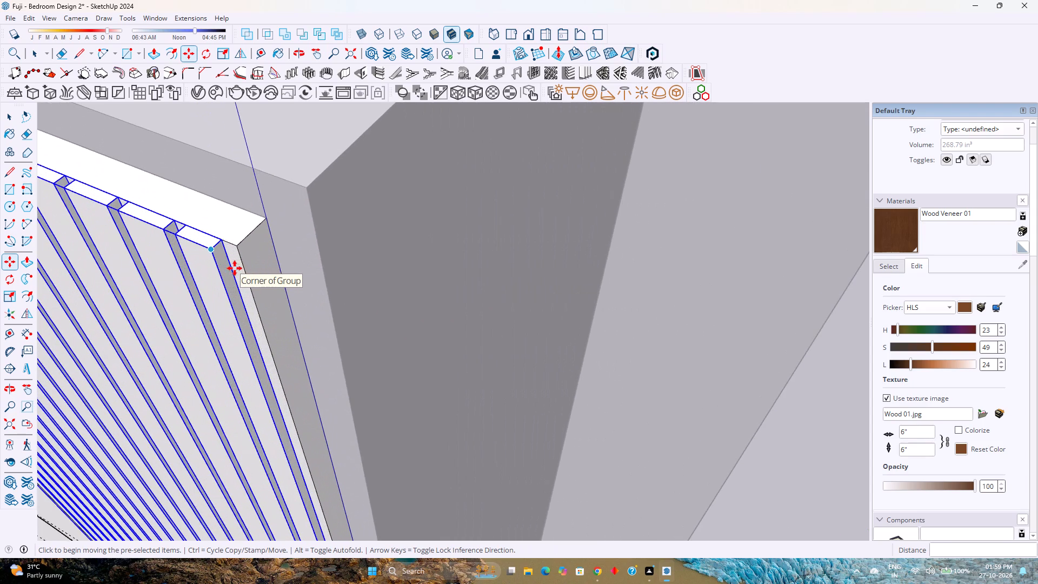
scroll(221, 242, "down", 3)
middle_click_drag(223, 243, 661, 441, "shift")
middle_click_drag(312, 317, 662, 414, "shift")
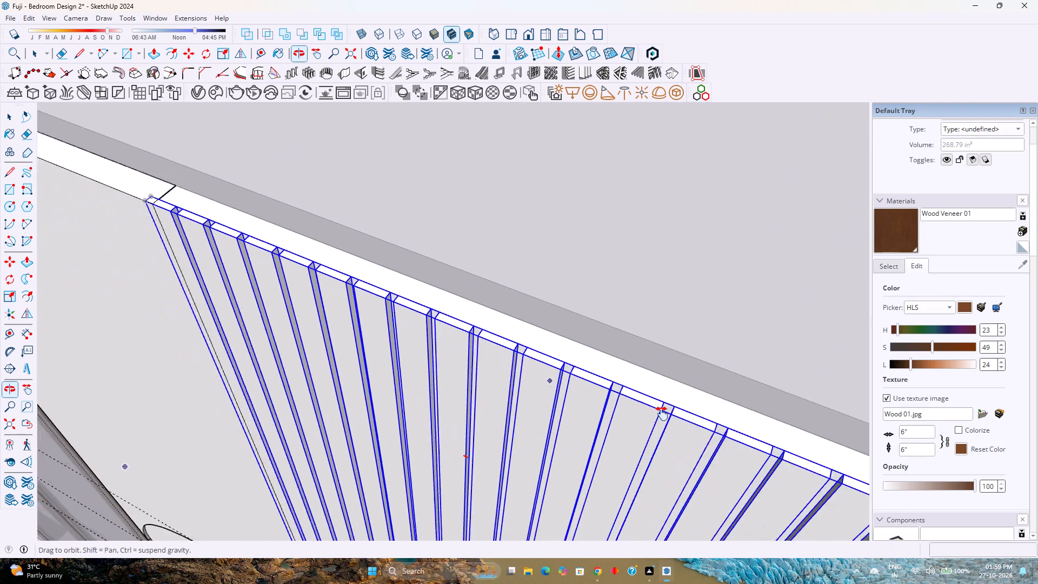
middle_click_drag(662, 414, 697, 429, "shift")
middle_click(698, 429, "shift")
scroll(698, 429, "down", 1, "shift")
scroll(309, 260, "up", 8)
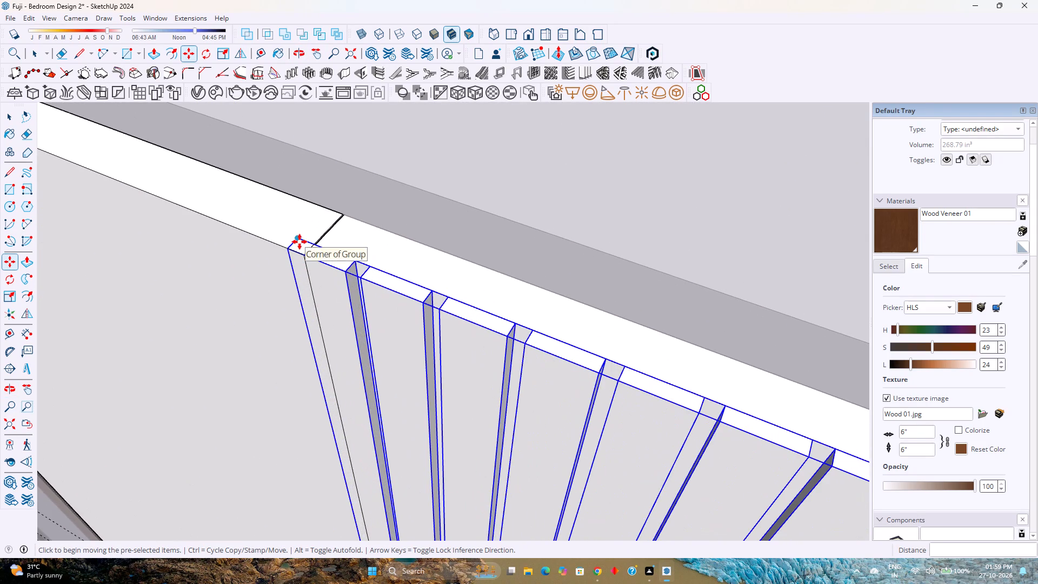
left_click(298, 240)
left_click(315, 249)
scroll(321, 248, "up", 20)
scroll(321, 248, "up", 1)
middle_click_drag(314, 245, 384, 348)
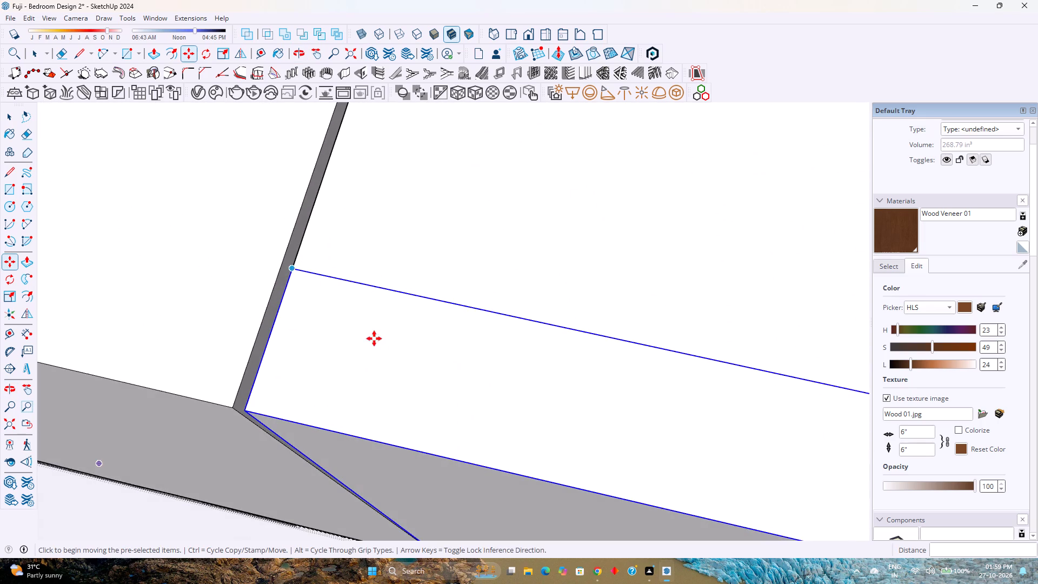
left_click(291, 266)
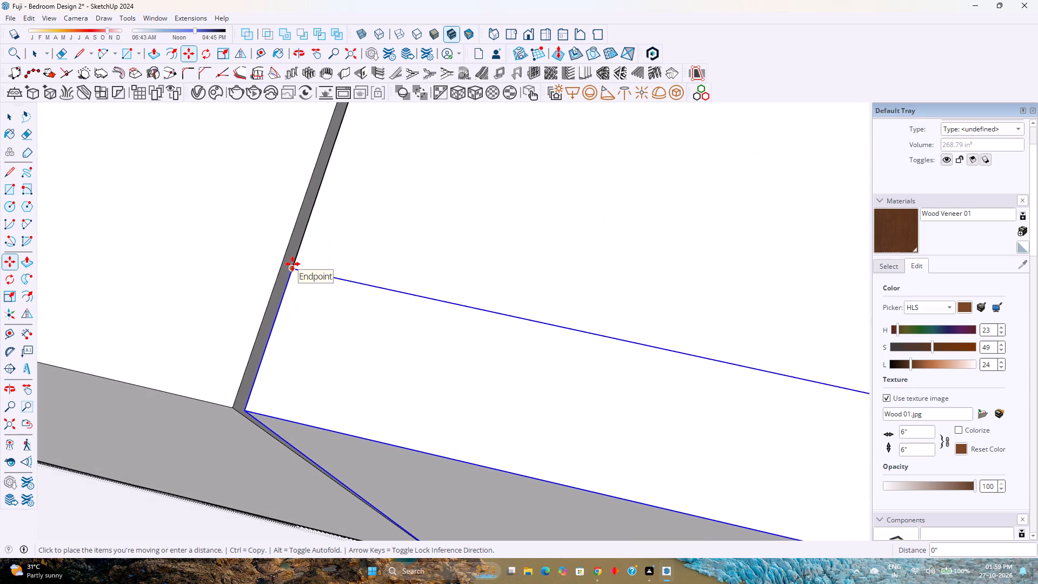
left_click(293, 268)
key("space")
Examine how the placed slat group fits along the top edge and outer corner of the right-hand door.
scroll(342, 327, "down", 20)
scroll(342, 327, "down", 11)
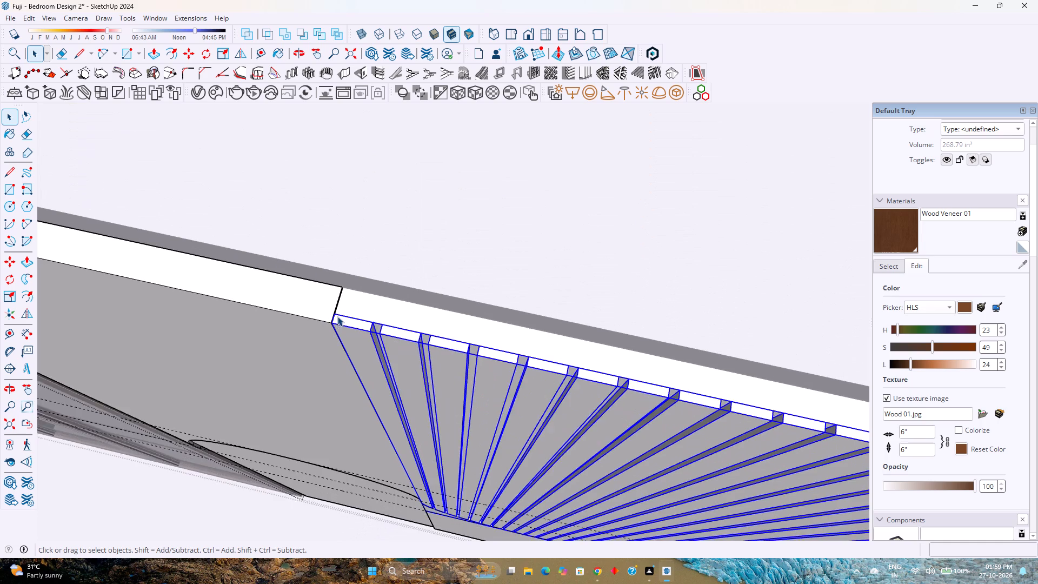
scroll(337, 316, "down", 9)
middle_click_drag(600, 390, 485, 347)
middle_click(485, 347)
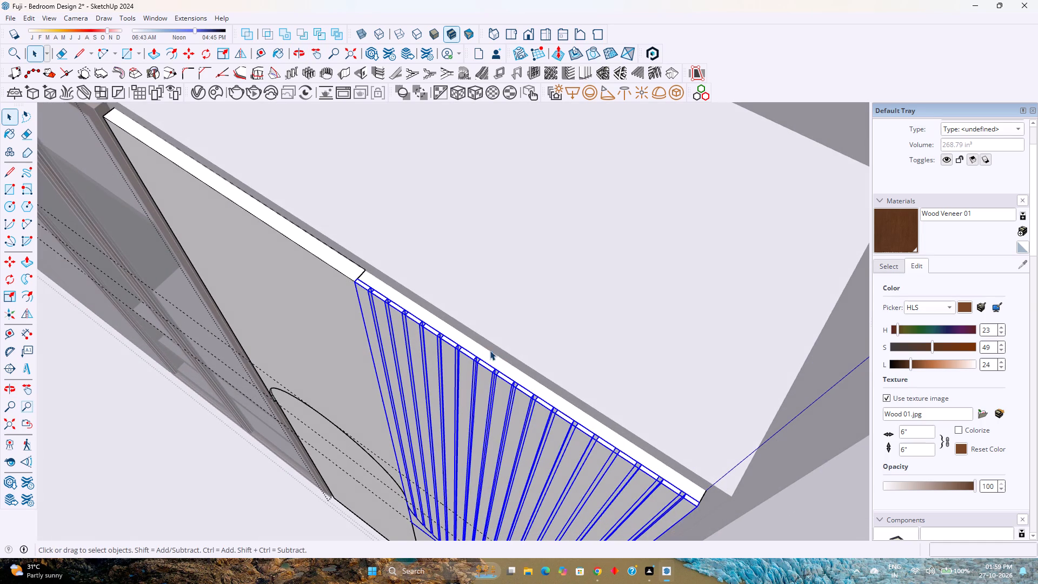
scroll(695, 522, "up", 8)
scroll(698, 504, "down", 1)
middle_click_drag(686, 499, 653, 390)
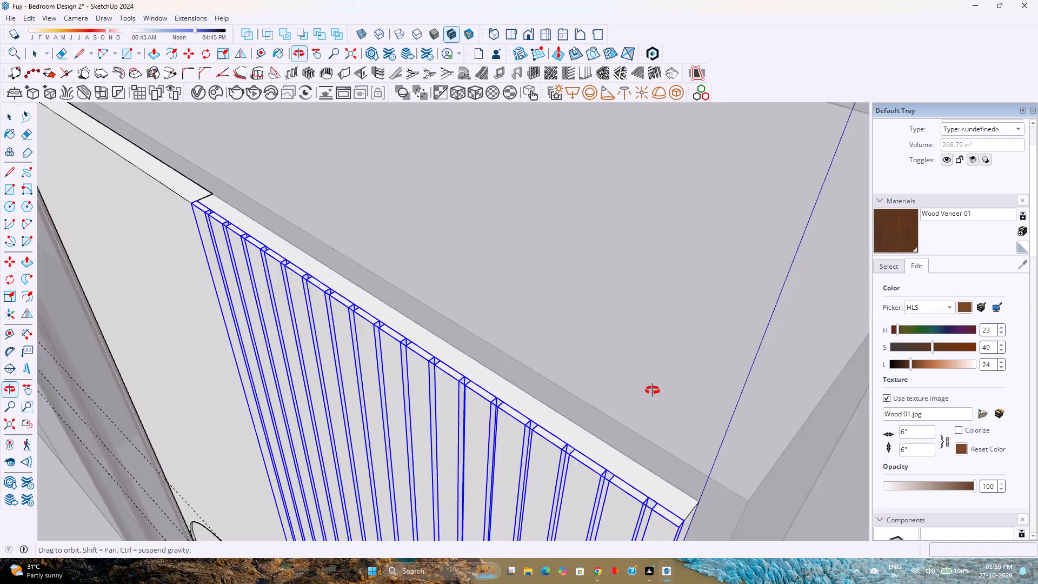
middle_click_drag(653, 390, 654, 376)
scroll(655, 375, "down", 20)
scroll(655, 375, "down", 9)
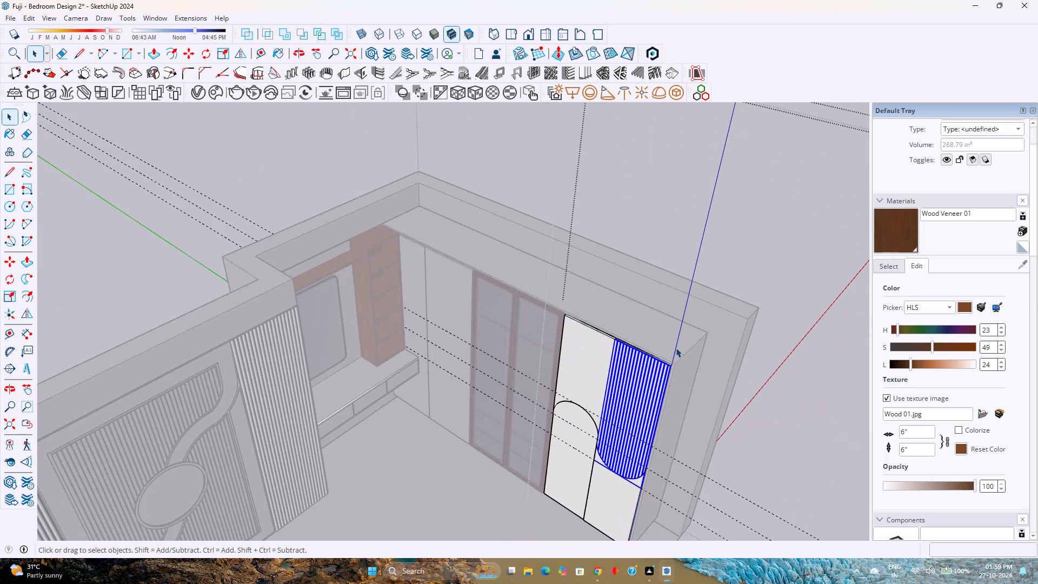
Move the round-topped louvre slat group by its bottom back corner about 14' 4" into the left-hand door's lower recess, meeting the door seam.
middle_click_drag(629, 446, 735, 367)
middle_click(735, 367)
middle_click_drag(727, 351, 574, 439, "shift")
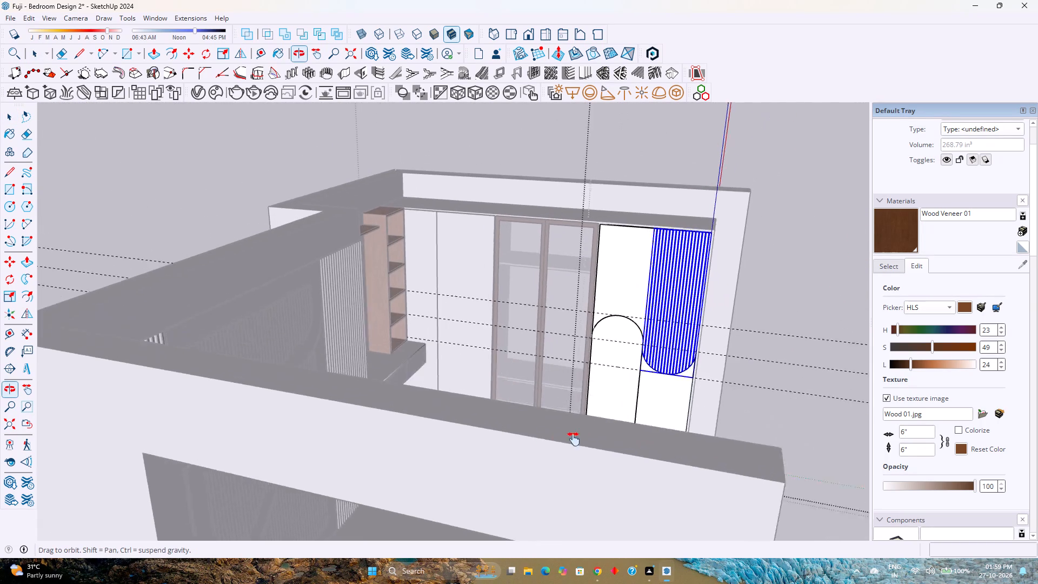
middle_click_drag(574, 439, 412, 568, "shift")
middle_click(412, 569, "shift")
middle_click_drag(595, 375, 354, 493, "shift")
middle_click(352, 494, "shift")
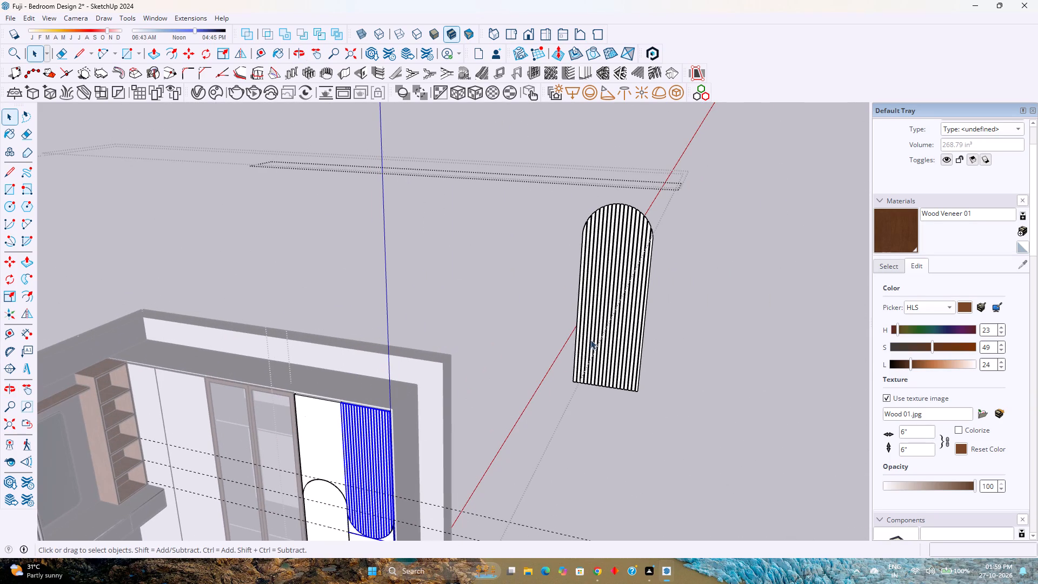
left_click(613, 329)
key("b")
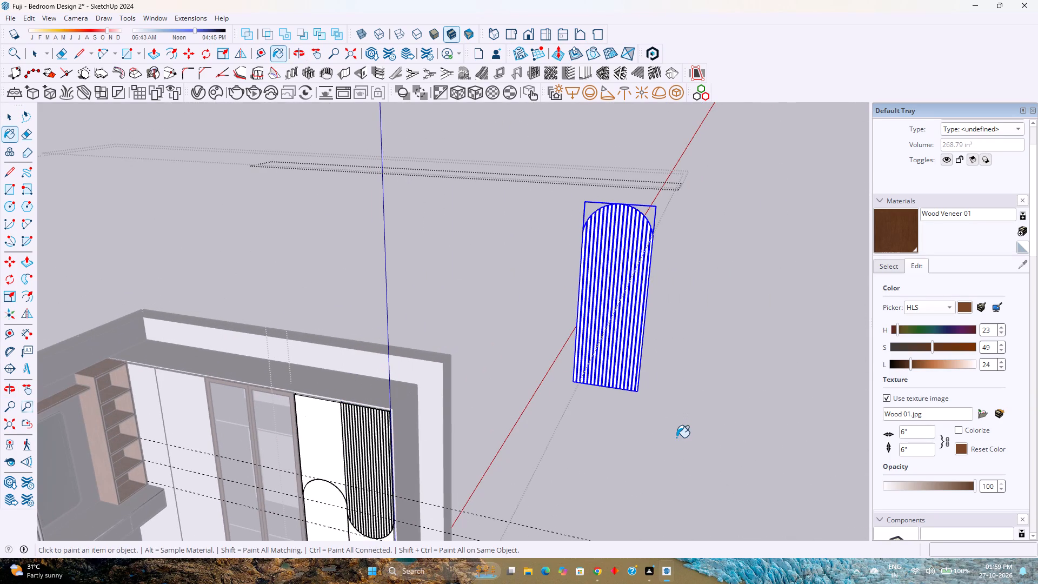
key("m")
scroll(648, 417, "up", 10)
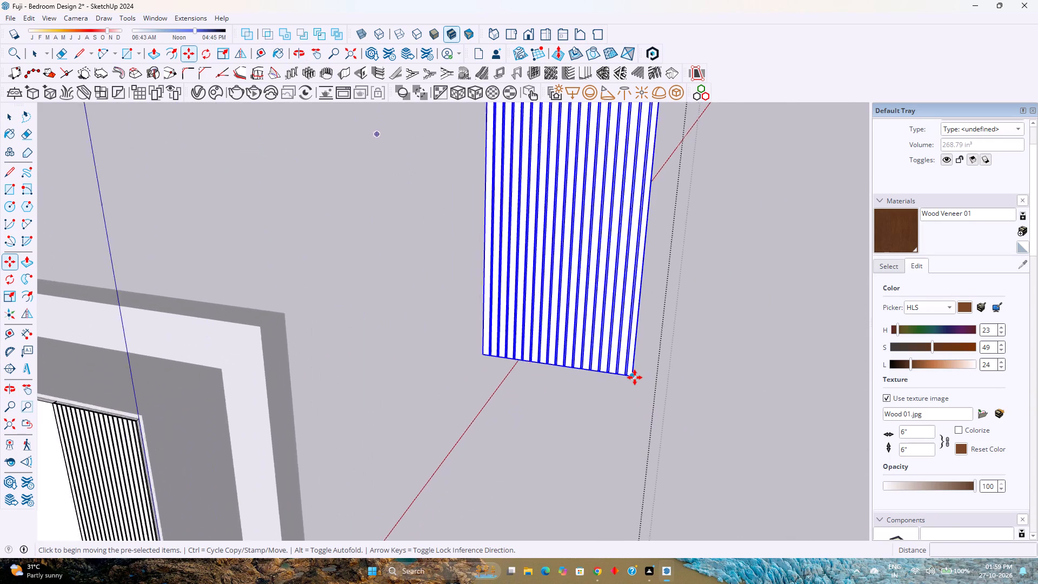
scroll(635, 377, "up", 6)
middle_click_drag(635, 377, 557, 393)
middle_click_drag(544, 396, 524, 402)
middle_click(498, 410)
scroll(601, 412, "up", 4)
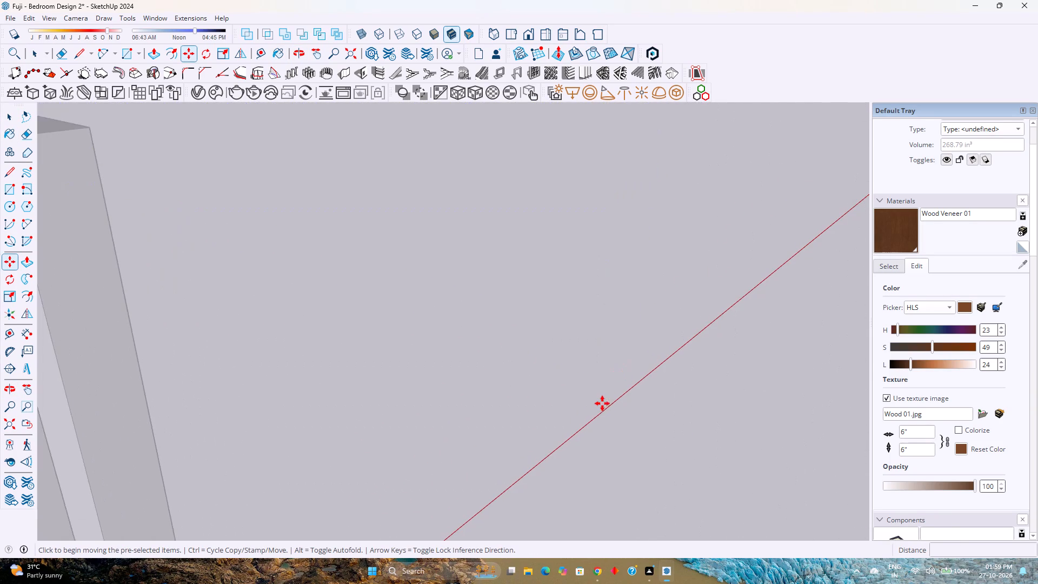
scroll(603, 401, "down", 3)
scroll(614, 387, "up", 7)
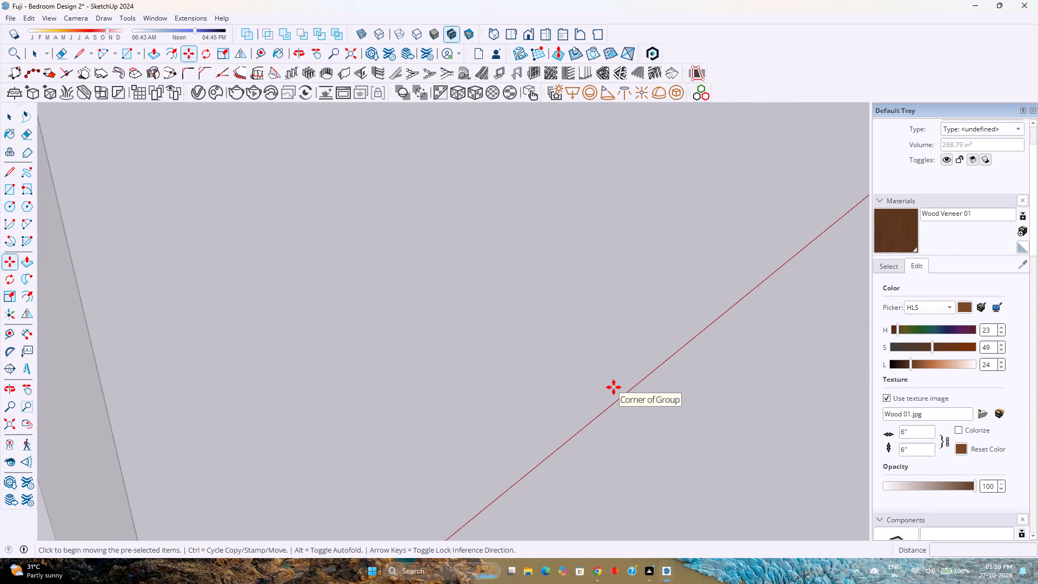
scroll(614, 387, "down", 2)
left_click(614, 387)
scroll(573, 404, "down", 8)
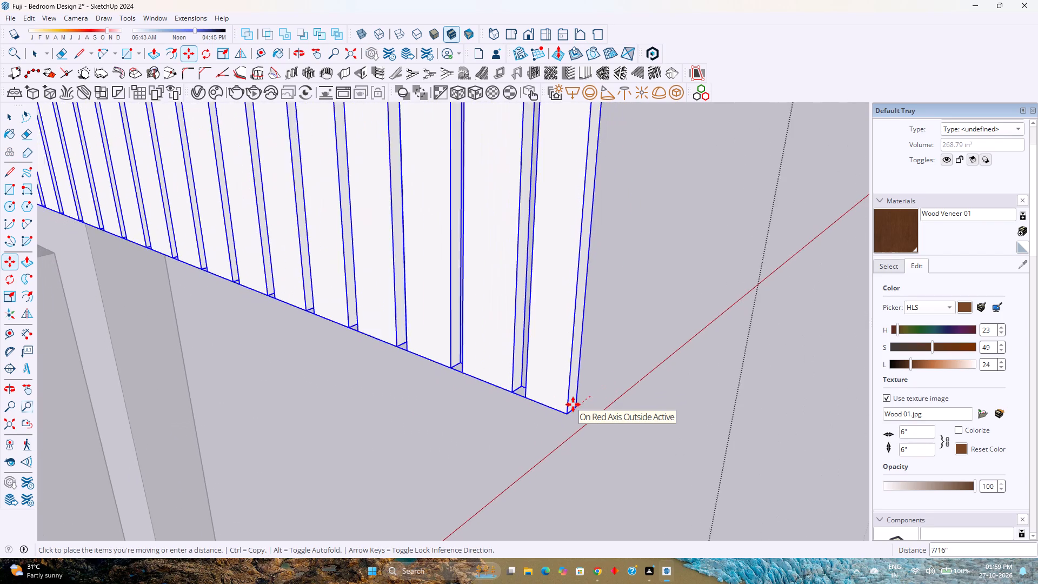
scroll(573, 404, "down", 5)
scroll(573, 404, "down", 18)
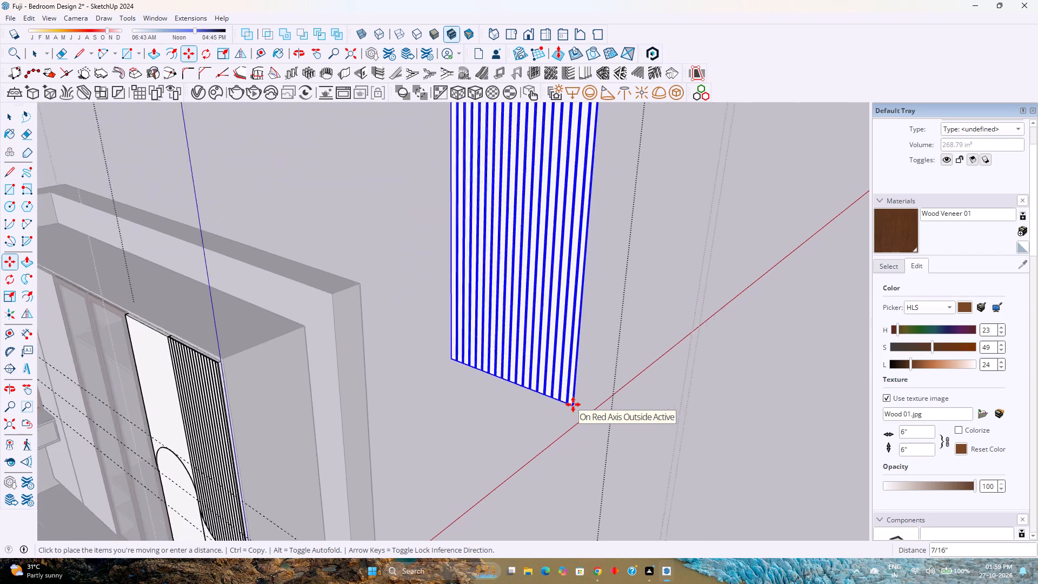
scroll(573, 404, "down", 8)
middle_click_drag(374, 483, 381, 444, "shift")
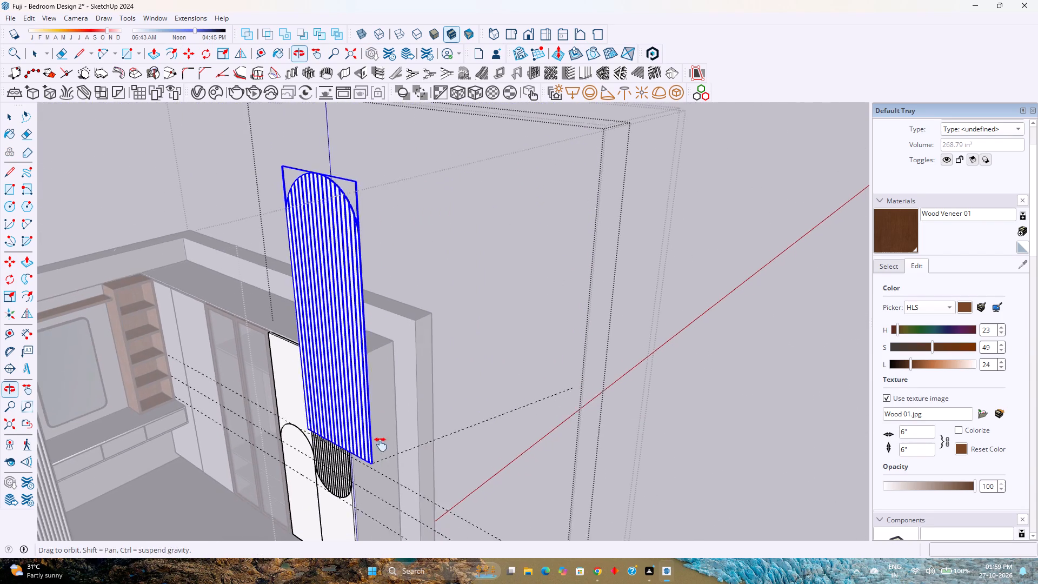
middle_click_drag(381, 444, 418, 392, "shift")
middle_click(418, 392, "shift")
scroll(312, 519, "up", 17)
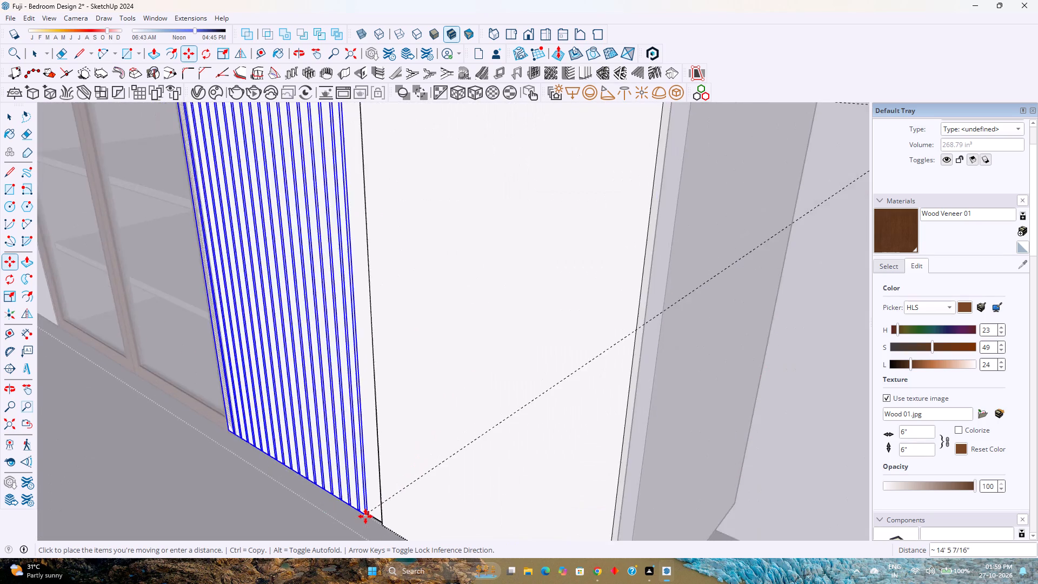
scroll(365, 516, "up", 11)
middle_click_drag(370, 516, 548, 442)
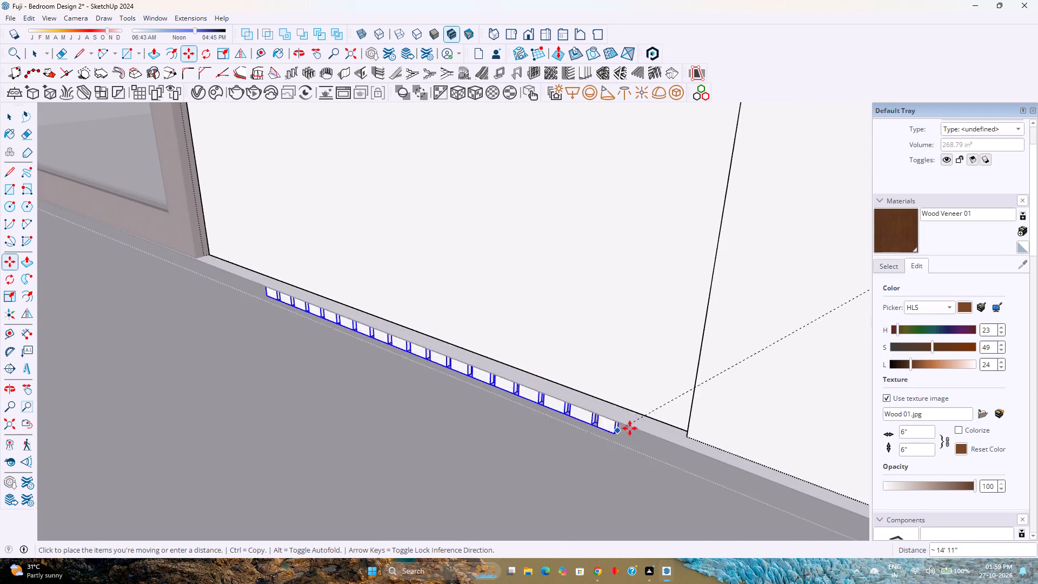
scroll(653, 423, "up", 11)
middle_click_drag(692, 434, 798, 466)
scroll(728, 390, "up", 4)
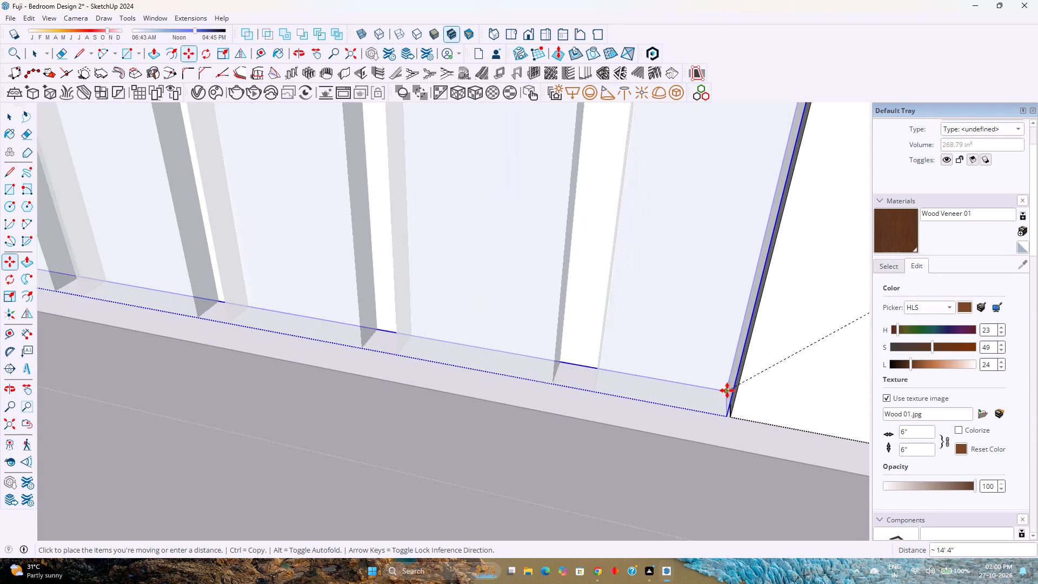
scroll(727, 390, "up", 10)
left_click(727, 390)
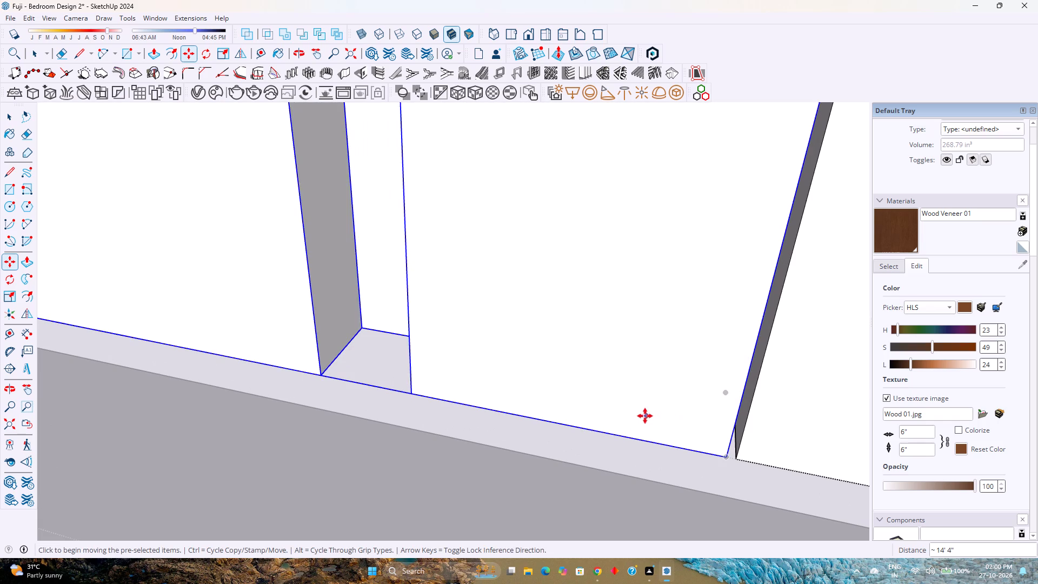
key("space")
Close the open door group and return to editing the whole wardrobe.
scroll(616, 415, "down", 15)
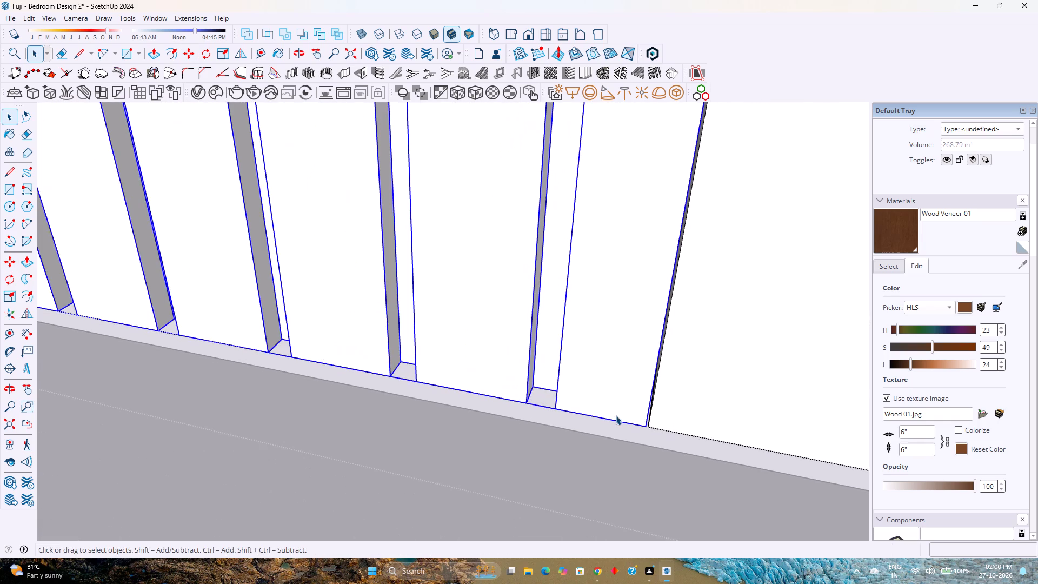
scroll(616, 415, "down", 20)
scroll(616, 415, "down", 5)
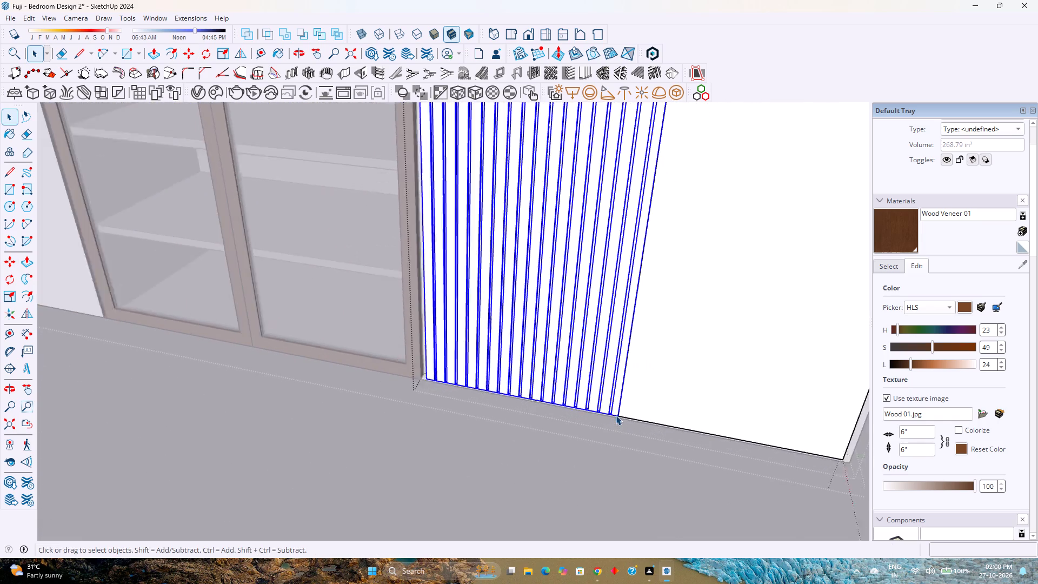
scroll(616, 415, "down", 6)
middle_click_drag(616, 415, 465, 482, "shift")
middle_click_drag(459, 486, 453, 489, "shift")
scroll(450, 480, "down", 8)
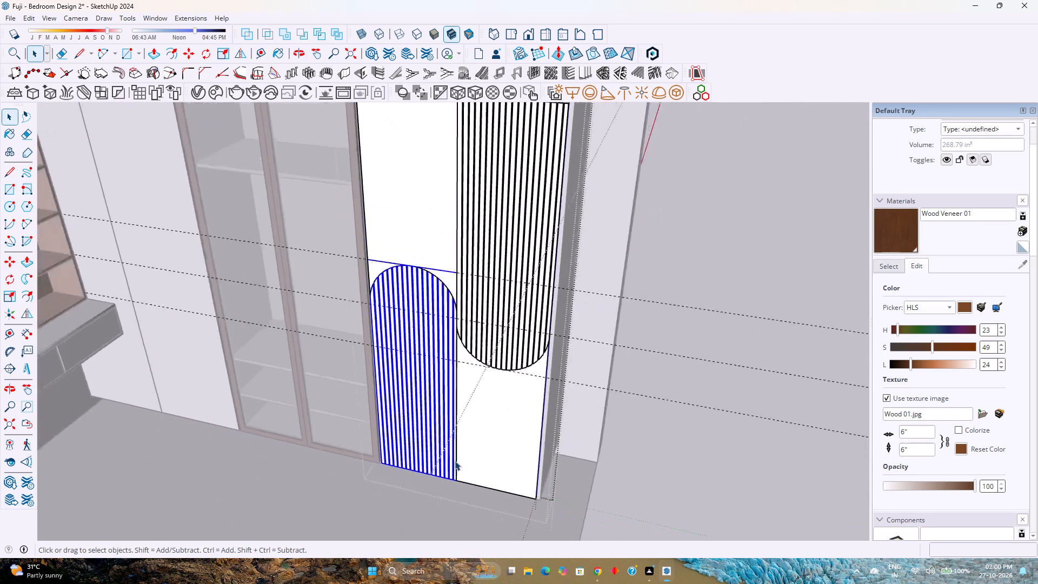
scroll(455, 461, "down", 2)
key("Escape")
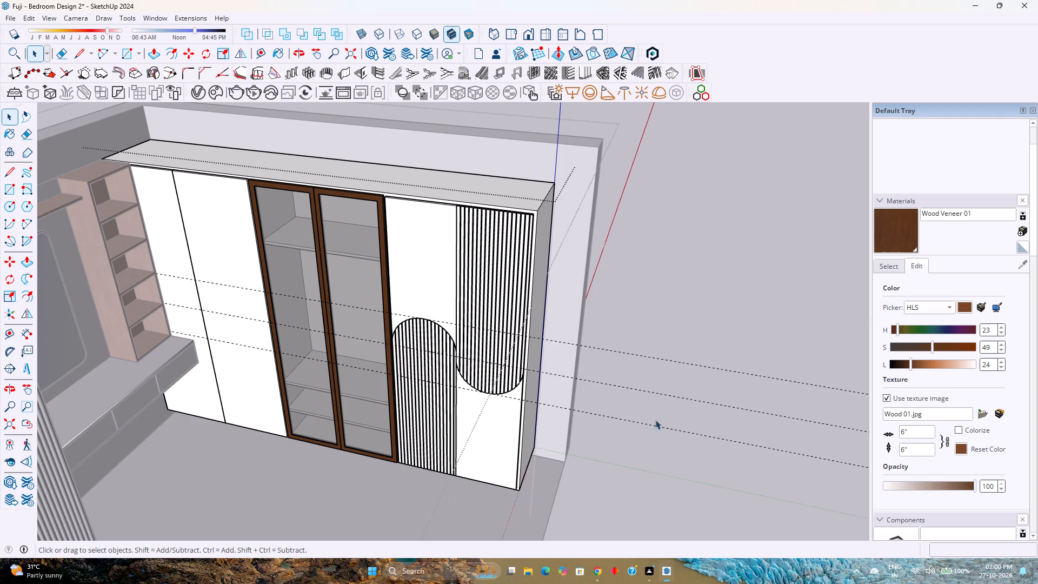
Delete all the construction guides.
left_click(28, 22)
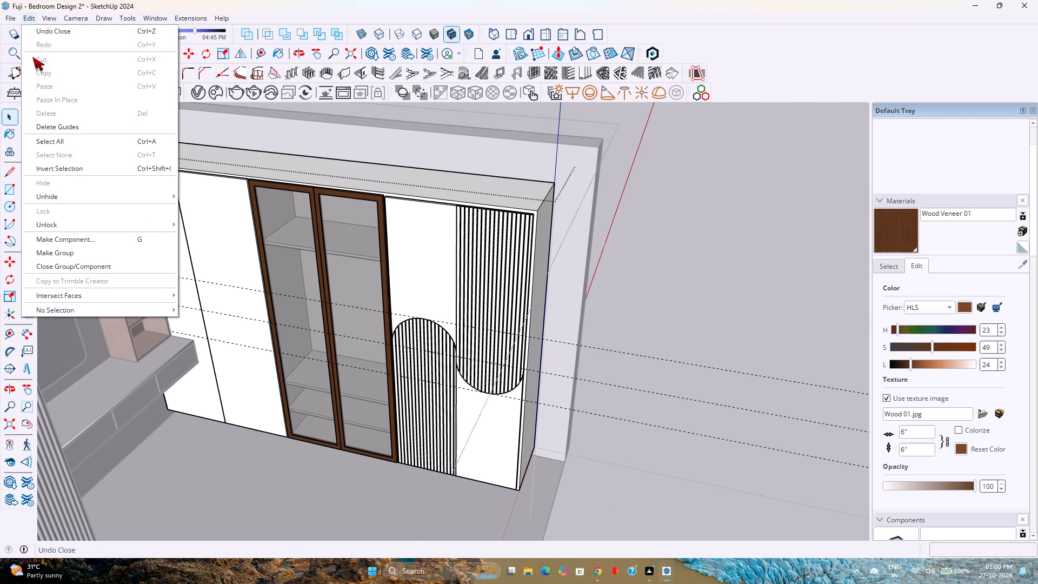
left_click(66, 130)
Examine how both louvre slat groups fit their recesses and form the S-arc across the wardrobe doors.
middle_click_drag(551, 364, 397, 317)
scroll(409, 392, "up", 4)
middle_click_drag(396, 417, 450, 388)
middle_click(451, 388)
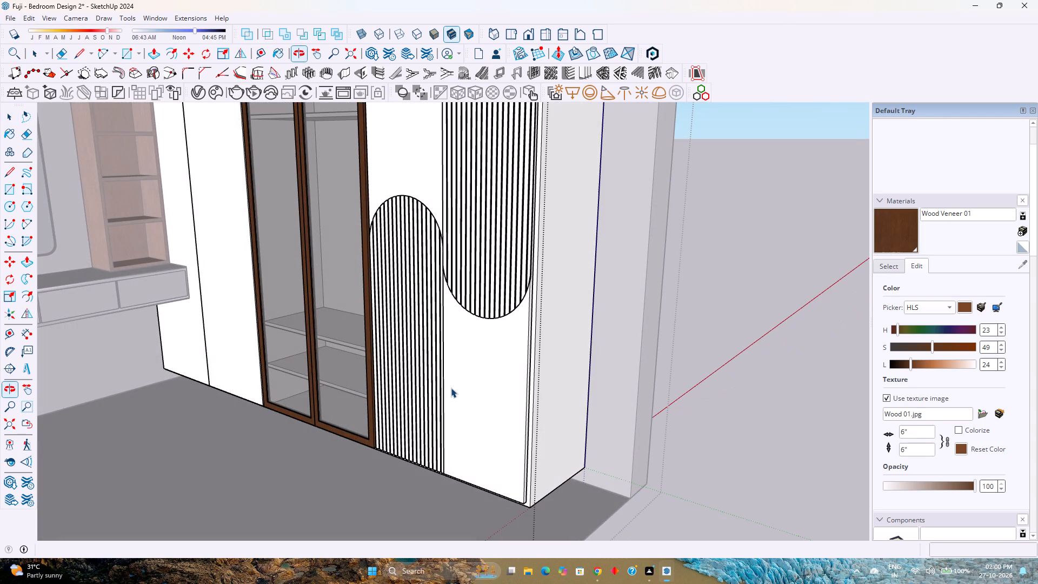
middle_click_drag(451, 388, 356, 494, "shift")
scroll(363, 468, "down", 3)
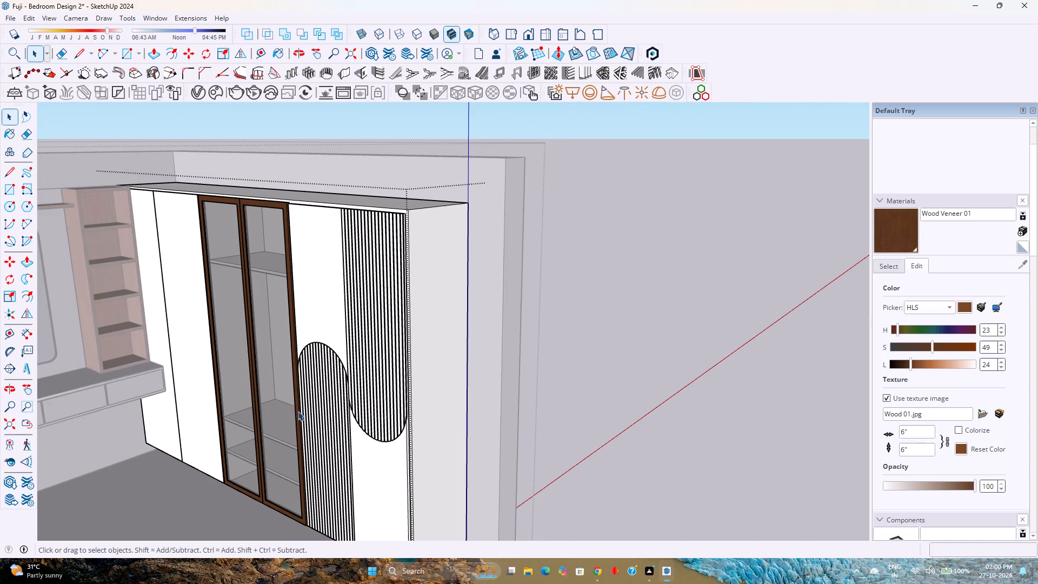
scroll(331, 370, "up", 12)
middle_click_drag(350, 401, 411, 372)
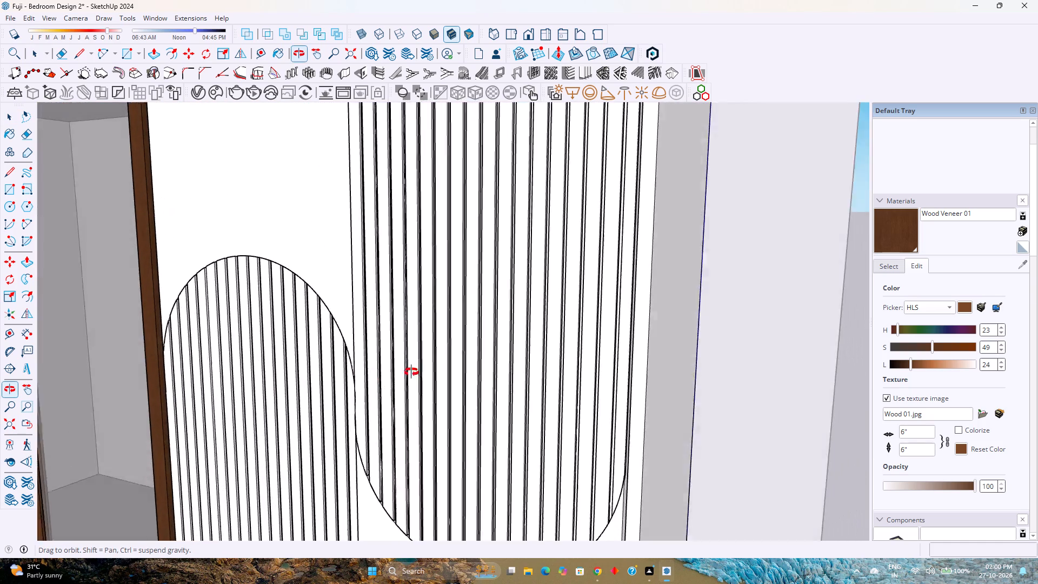
middle_click_drag(411, 372, 404, 404)
middle_click(403, 404)
scroll(402, 404, "down", 8)
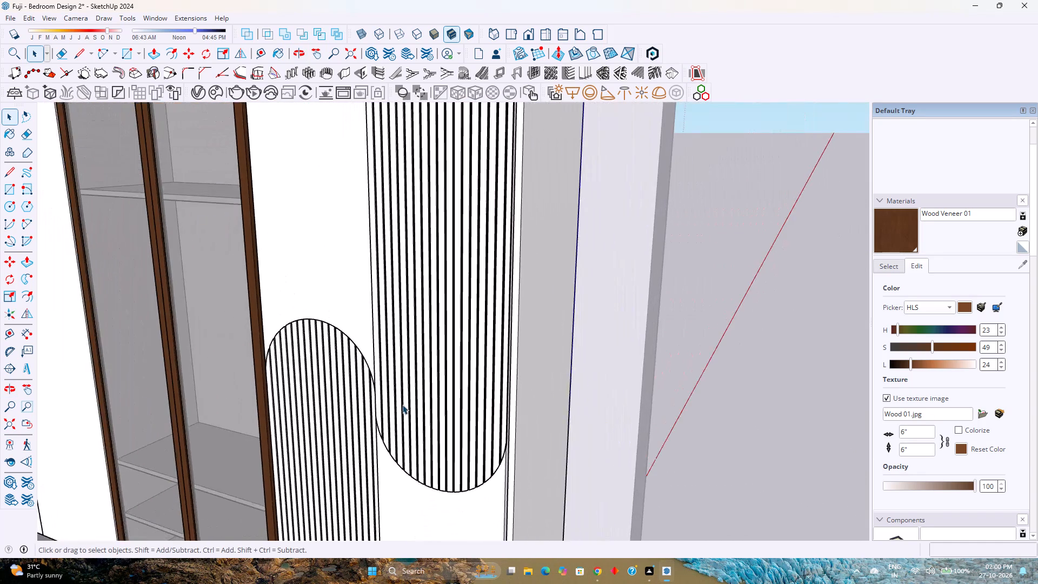
scroll(402, 404, "down", 3)
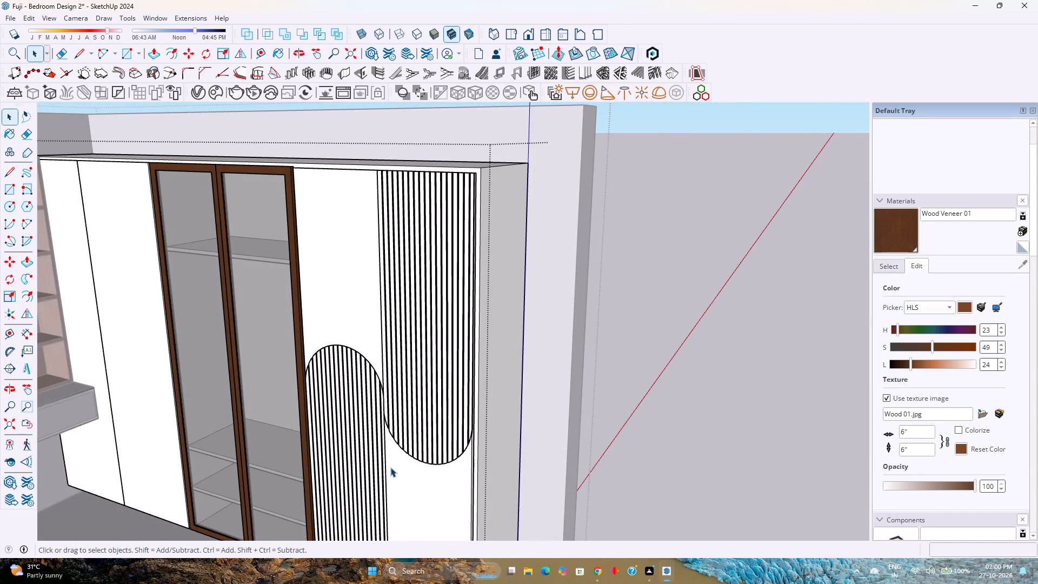
scroll(428, 465, "down", 4)
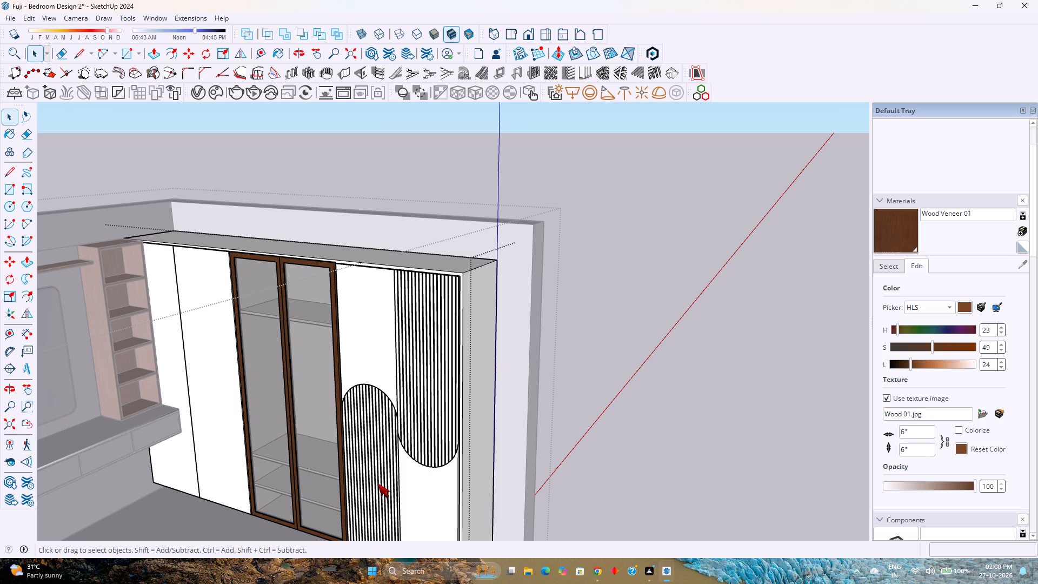
scroll(404, 468, "down", 8)
scroll(213, 402, "down", 5)
middle_click_drag(222, 404, 463, 389, "shift")
scroll(463, 389, "down", 3)
left_click(700, 395)
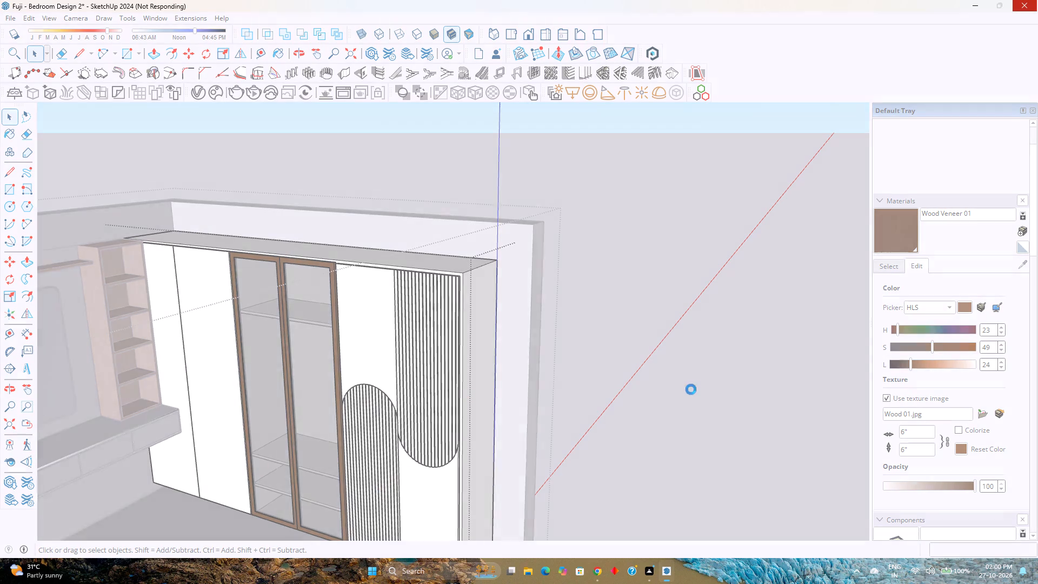
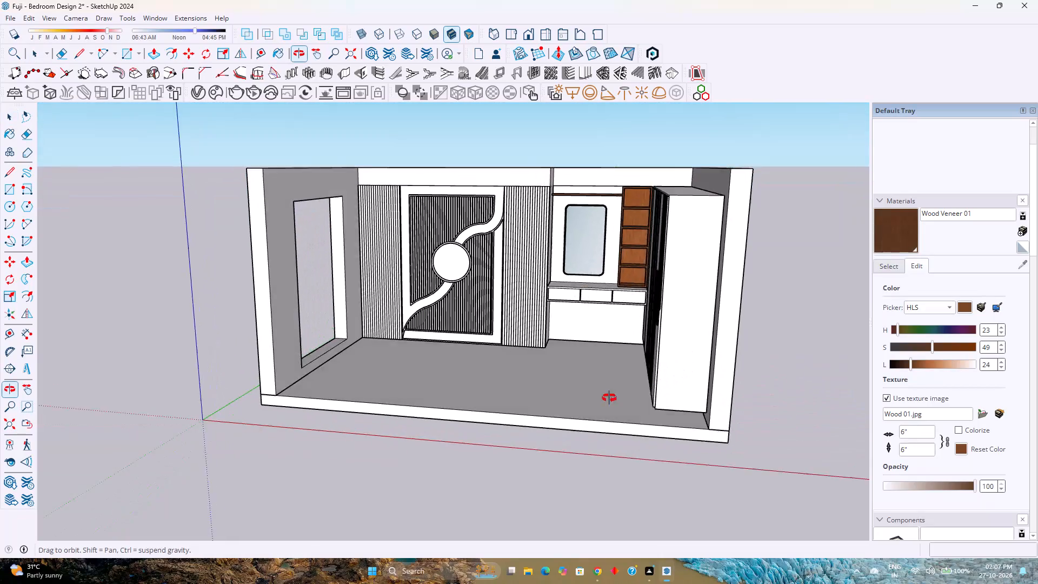
Examine the bedroom from several sides, comparing the wardrobe's louvred S-arc doors with the slatted feature wall.
middle_click(531, 407)
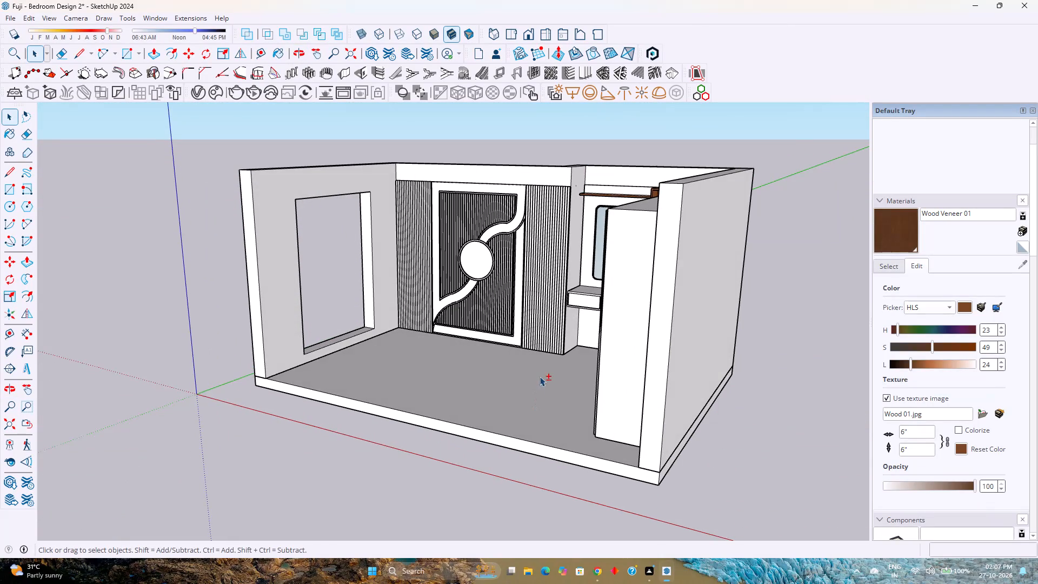
middle_click_drag(540, 376, 441, 469, "shift")
middle_click_drag(440, 469, 641, 439)
scroll(641, 439, "down", 3)
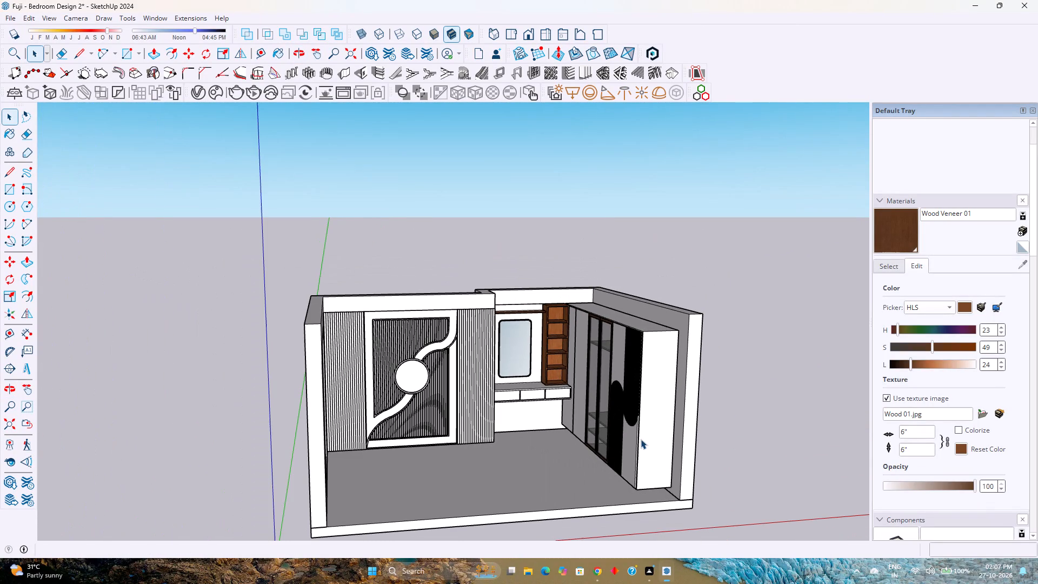
scroll(553, 527, "up", 2)
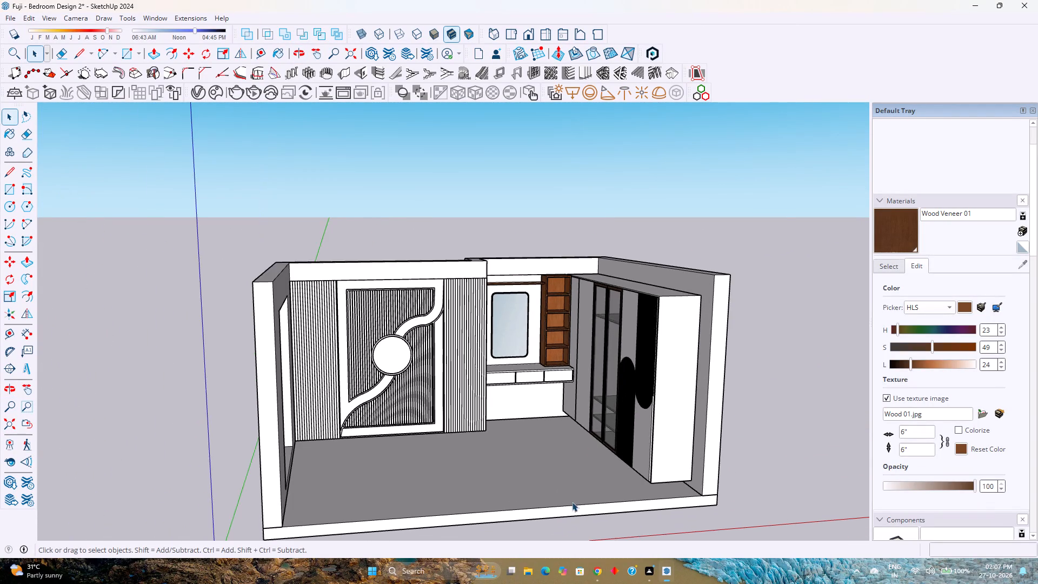
scroll(572, 502, "up", 3)
scroll(572, 502, "down", 1)
scroll(572, 502, "up", 1)
middle_click_drag(572, 502, 458, 487)
middle_click(458, 487)
middle_click_drag(207, 371, 635, 416)
middle_click(635, 416)
scroll(636, 414, "down", 6)
middle_click(638, 418)
middle_click_drag(632, 412, 577, 389)
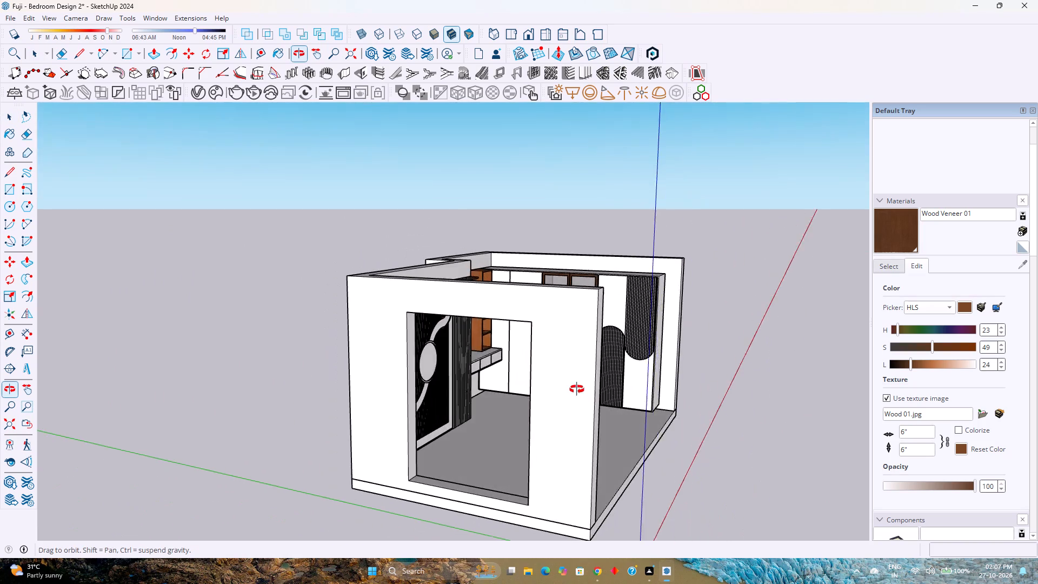
middle_click_drag(577, 389, 498, 398)
middle_click(498, 398)
middle_click(496, 398)
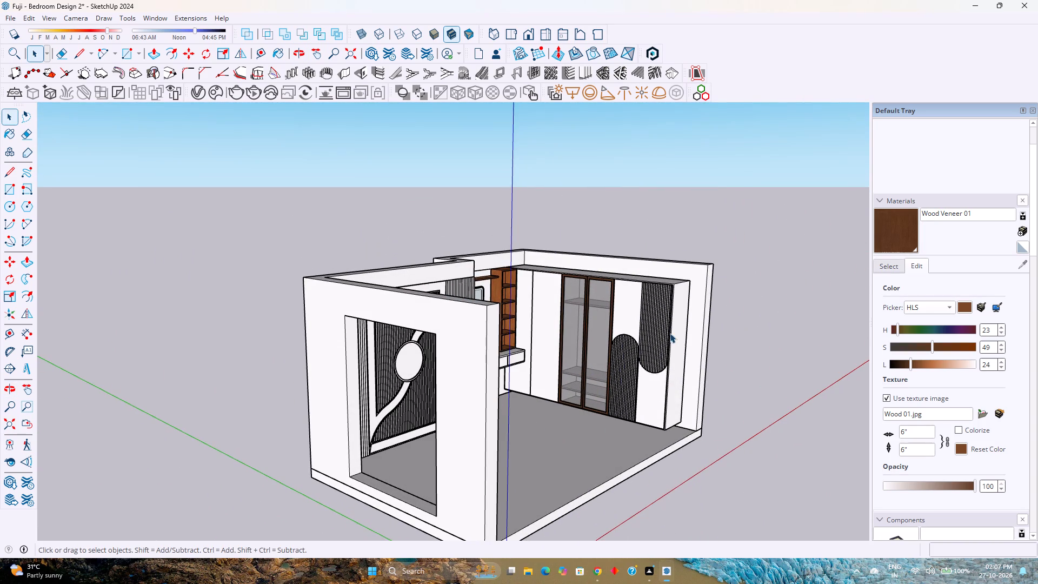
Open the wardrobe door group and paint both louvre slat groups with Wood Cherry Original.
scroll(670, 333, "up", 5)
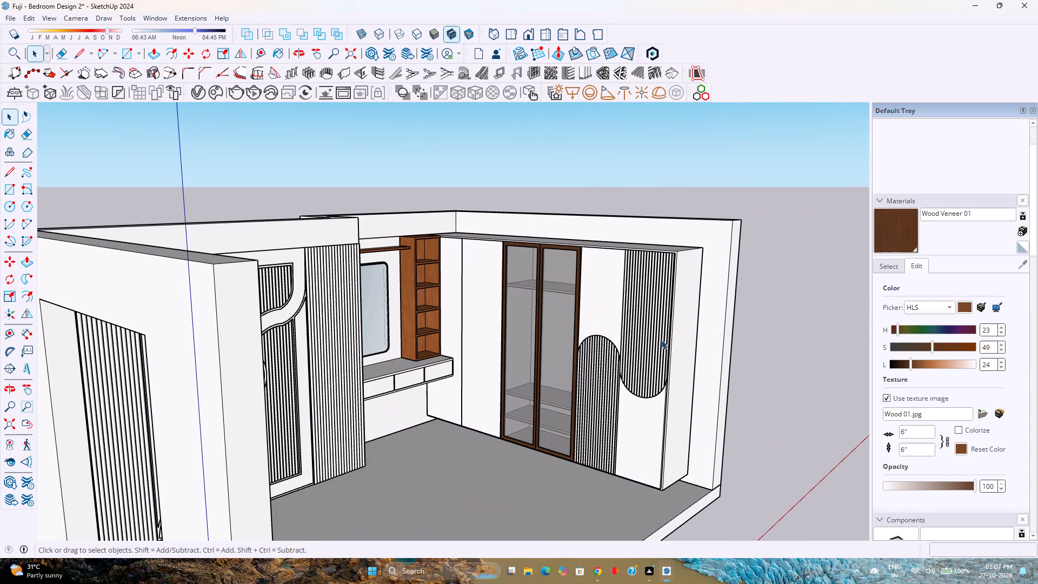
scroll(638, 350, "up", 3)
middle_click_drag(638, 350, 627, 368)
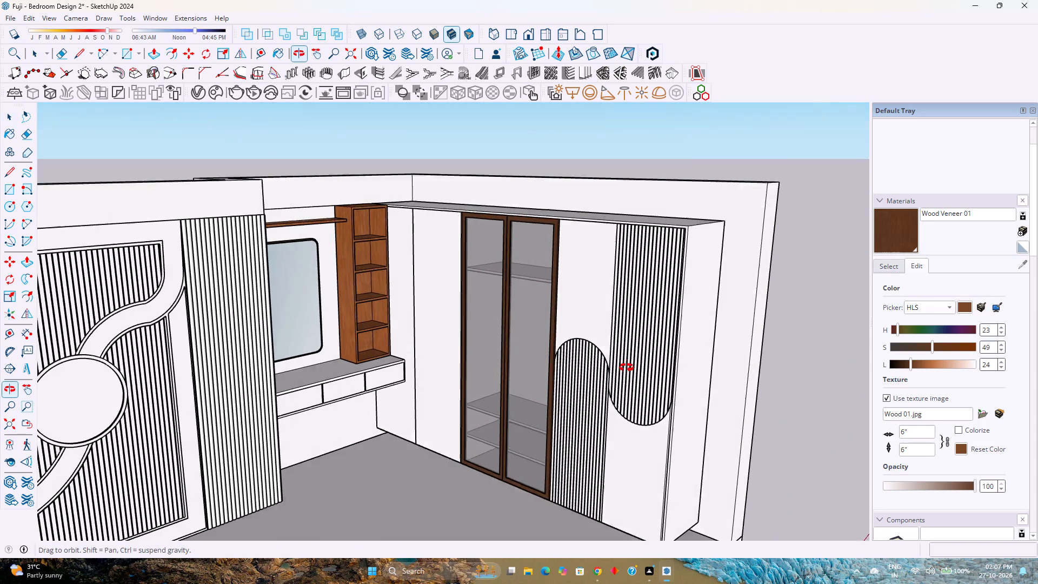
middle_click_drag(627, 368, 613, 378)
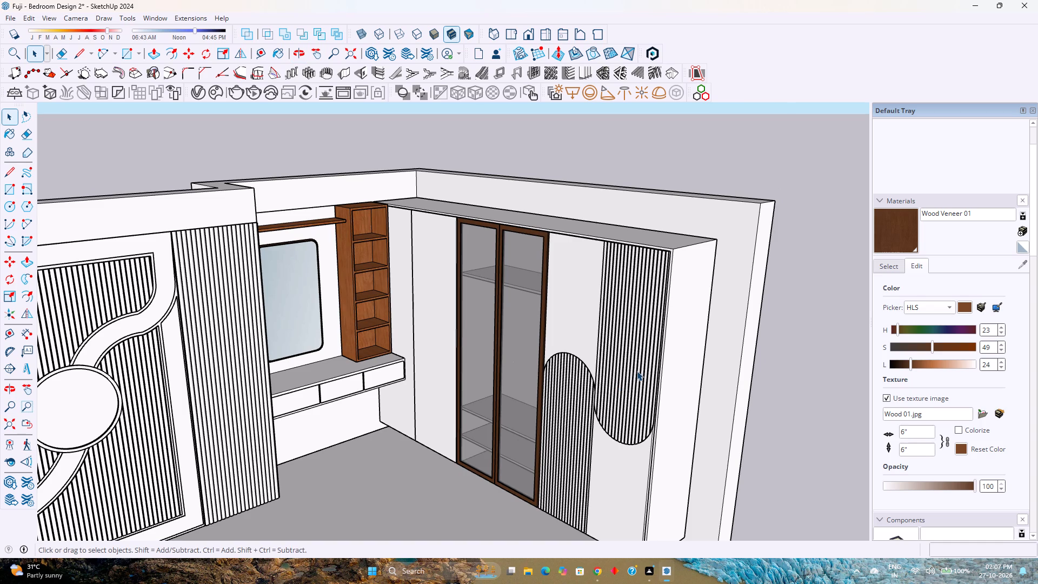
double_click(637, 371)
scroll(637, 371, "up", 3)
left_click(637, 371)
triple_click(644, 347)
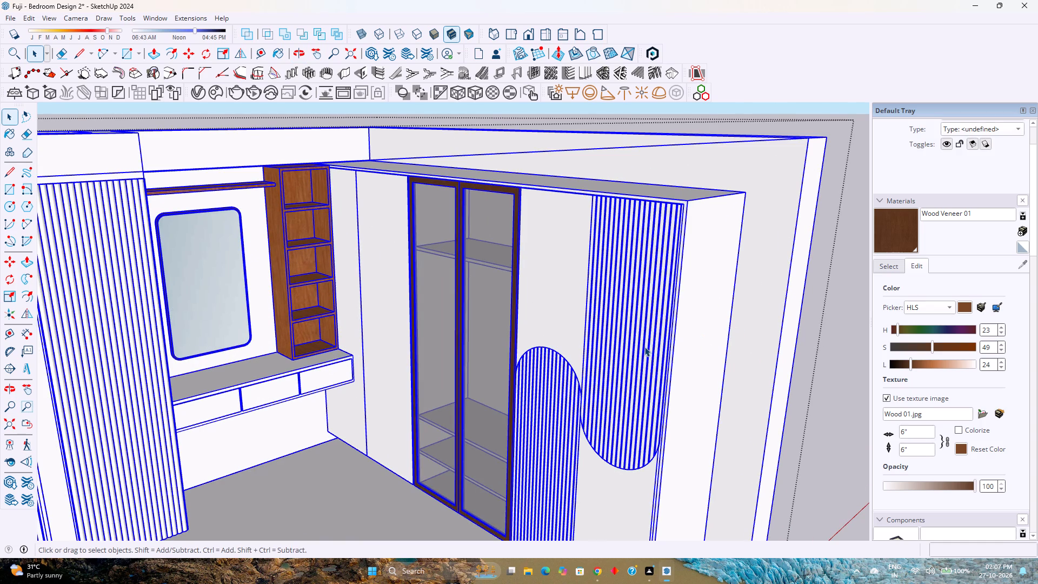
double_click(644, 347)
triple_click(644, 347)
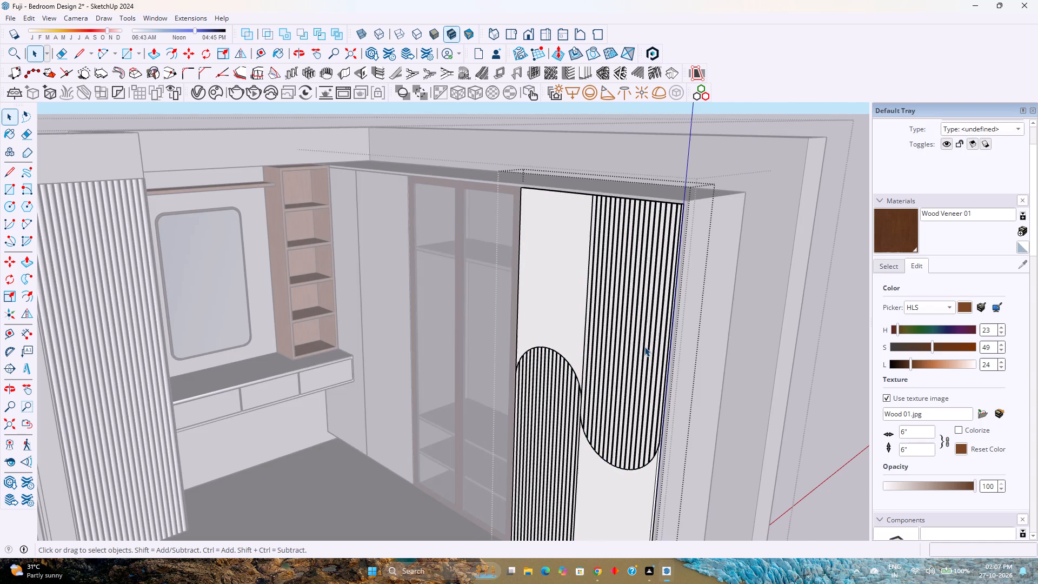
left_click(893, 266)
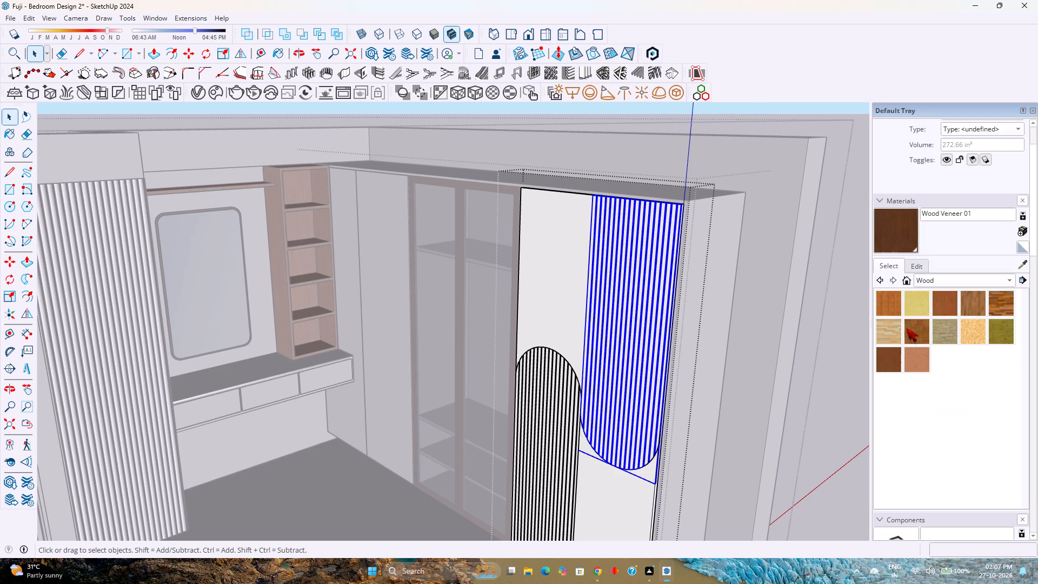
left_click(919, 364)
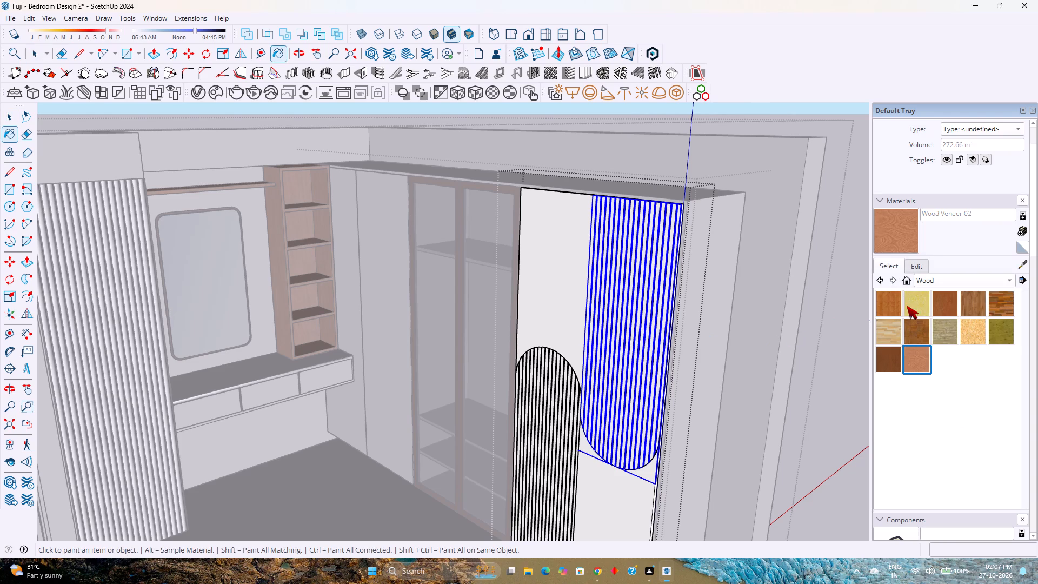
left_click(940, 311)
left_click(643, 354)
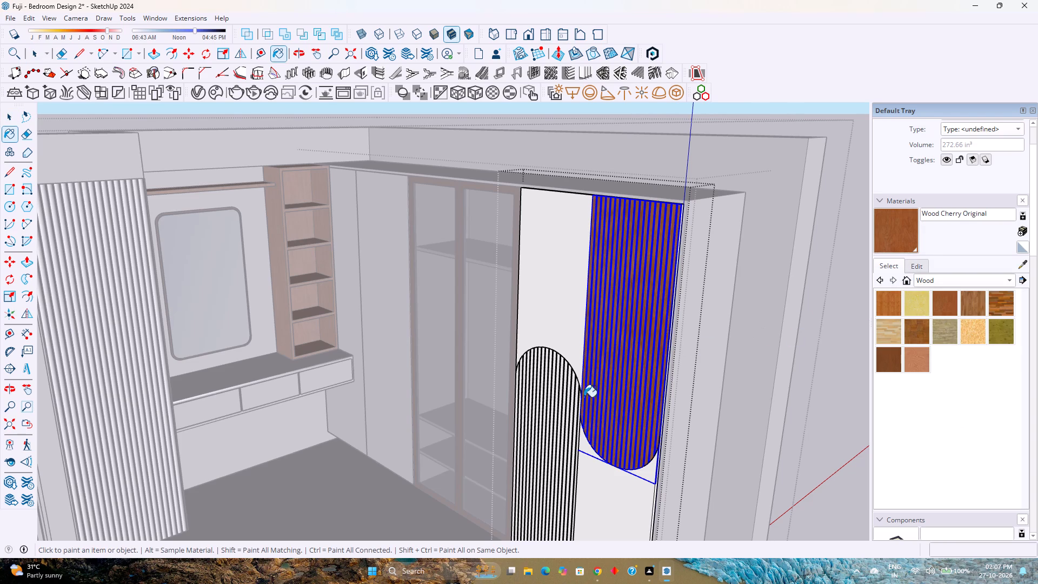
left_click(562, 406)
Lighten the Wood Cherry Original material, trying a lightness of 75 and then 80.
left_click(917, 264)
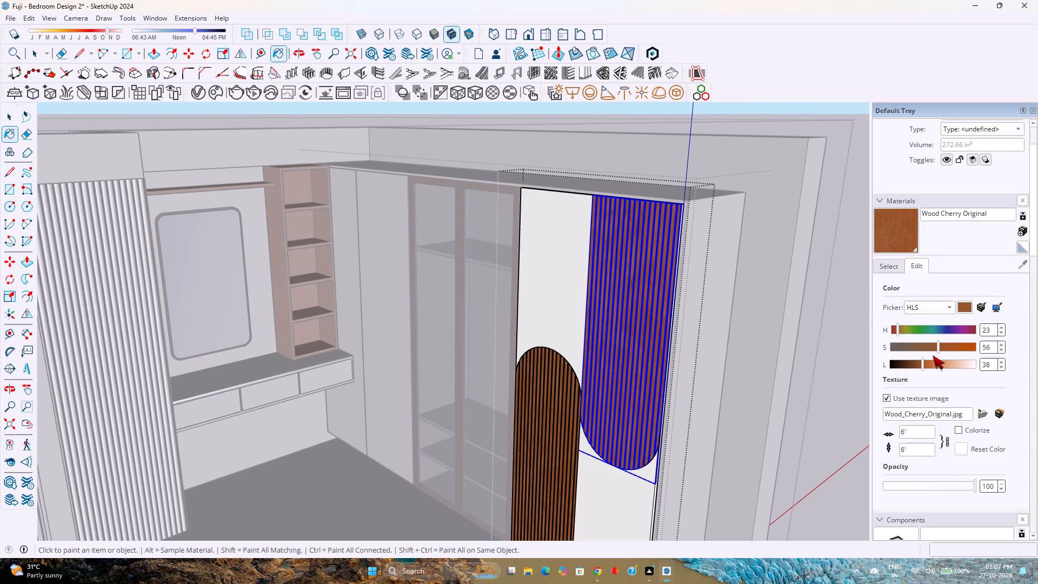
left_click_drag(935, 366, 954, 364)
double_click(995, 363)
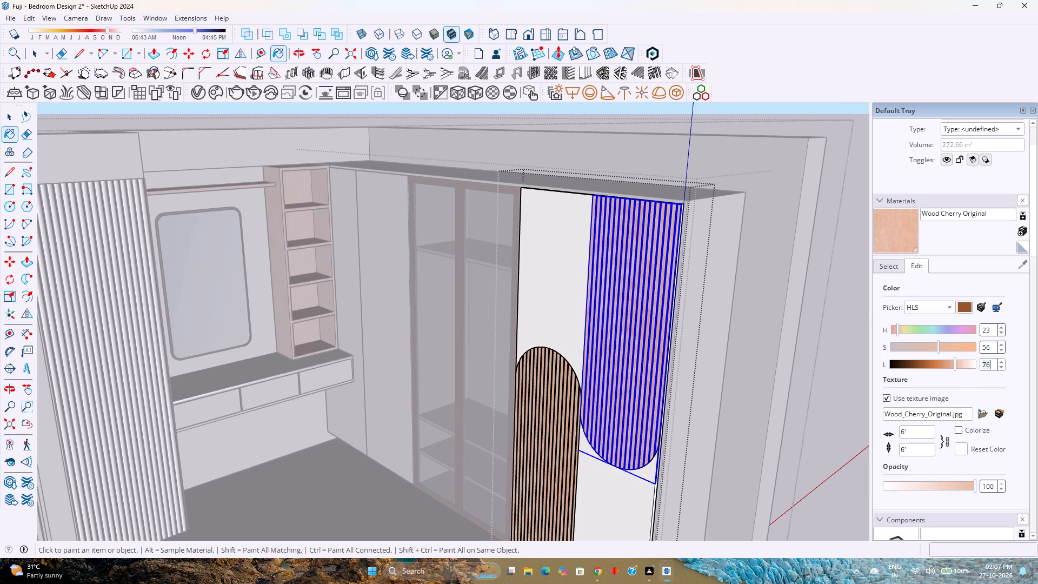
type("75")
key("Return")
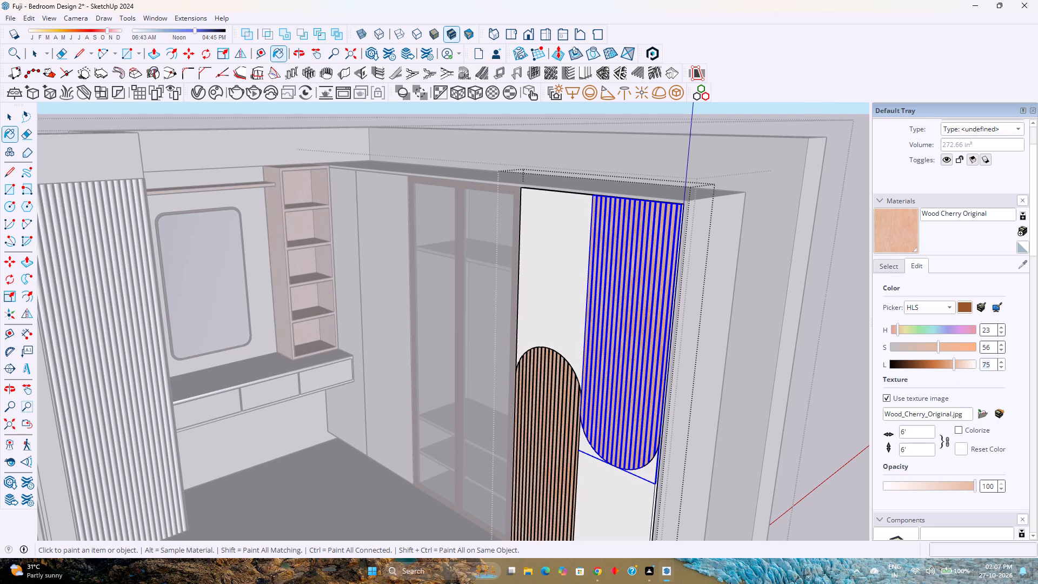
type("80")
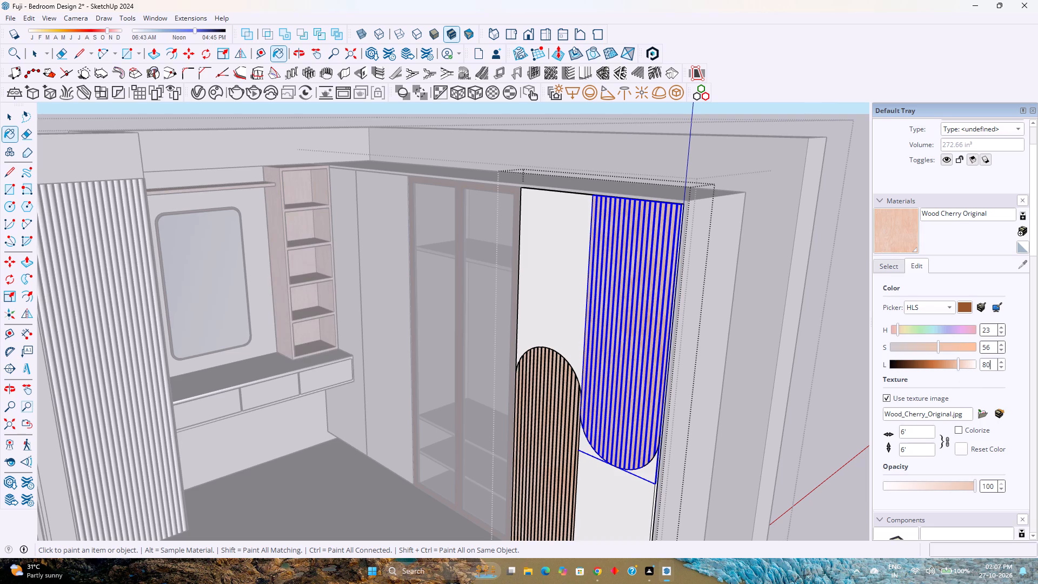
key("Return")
Close the open door group and examine the lightened louvres against the rest of the room.
scroll(761, 407, "down", 7)
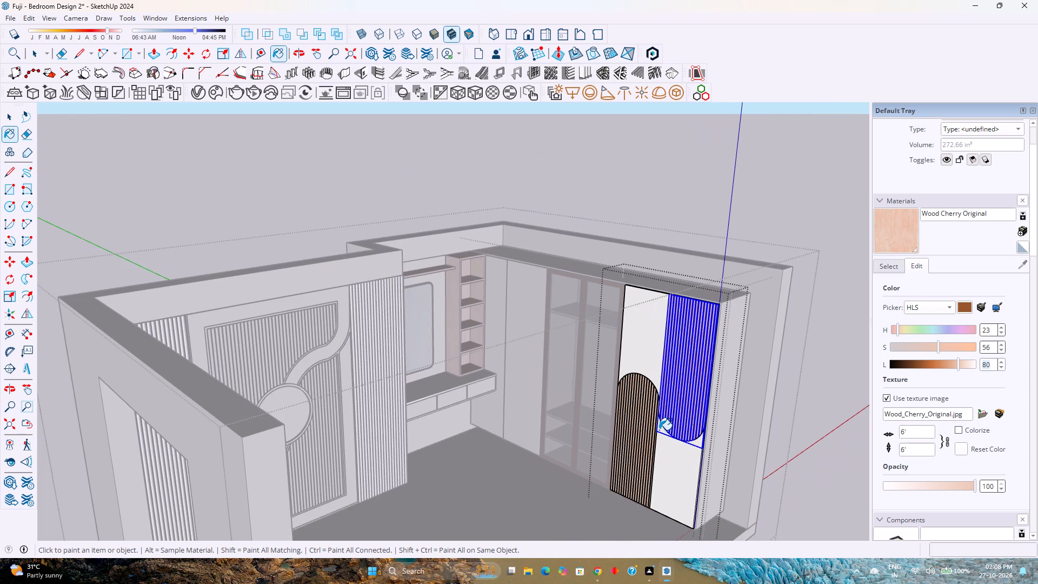
key("Escape")
key("Escape")
middle_click_drag(538, 387, 442, 395)
middle_click(442, 395)
key("space")
key("Escape")
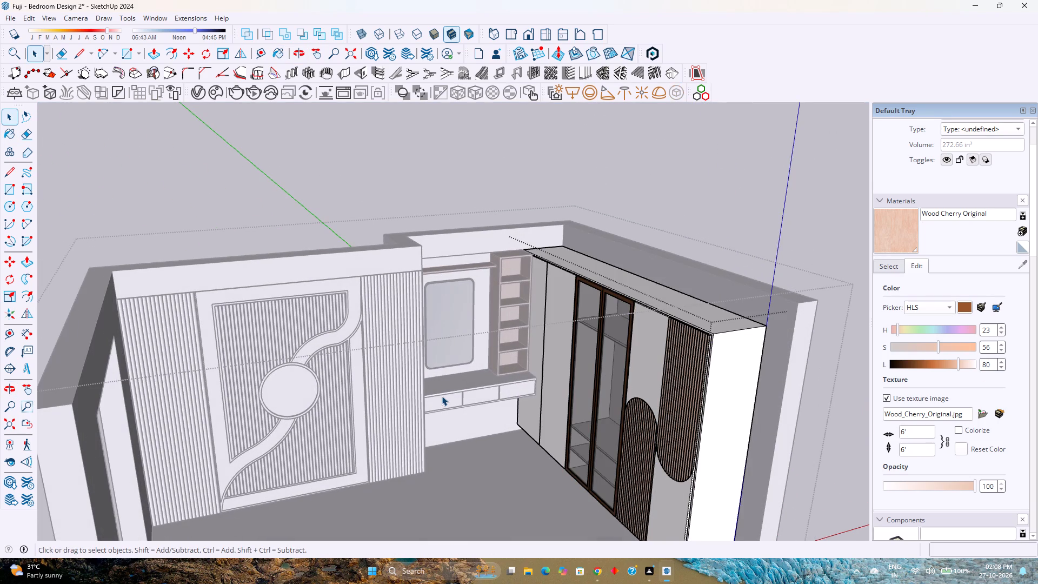
key("Escape")
middle_click_drag(450, 403, 409, 390)
middle_click(409, 390)
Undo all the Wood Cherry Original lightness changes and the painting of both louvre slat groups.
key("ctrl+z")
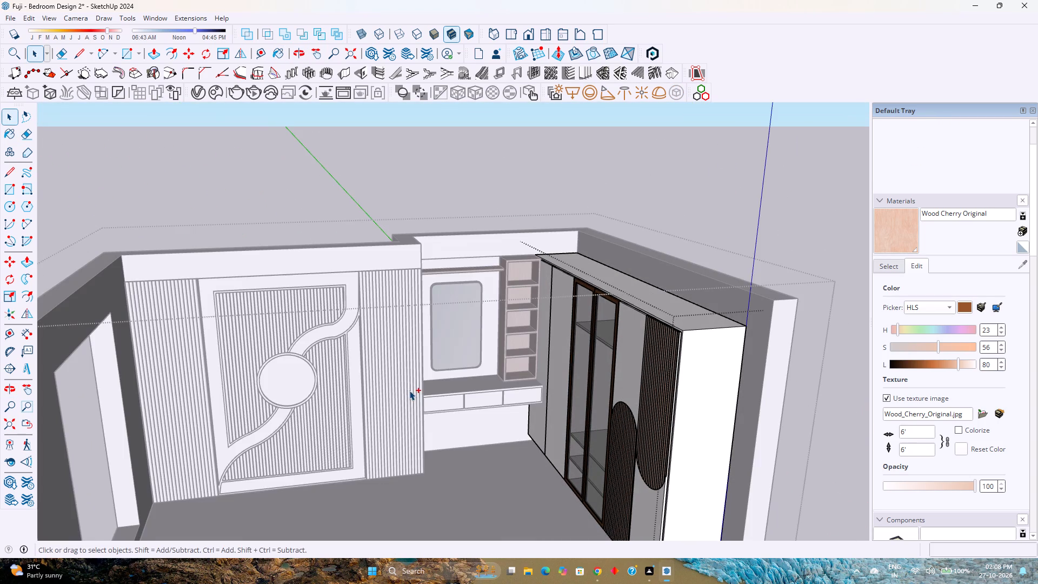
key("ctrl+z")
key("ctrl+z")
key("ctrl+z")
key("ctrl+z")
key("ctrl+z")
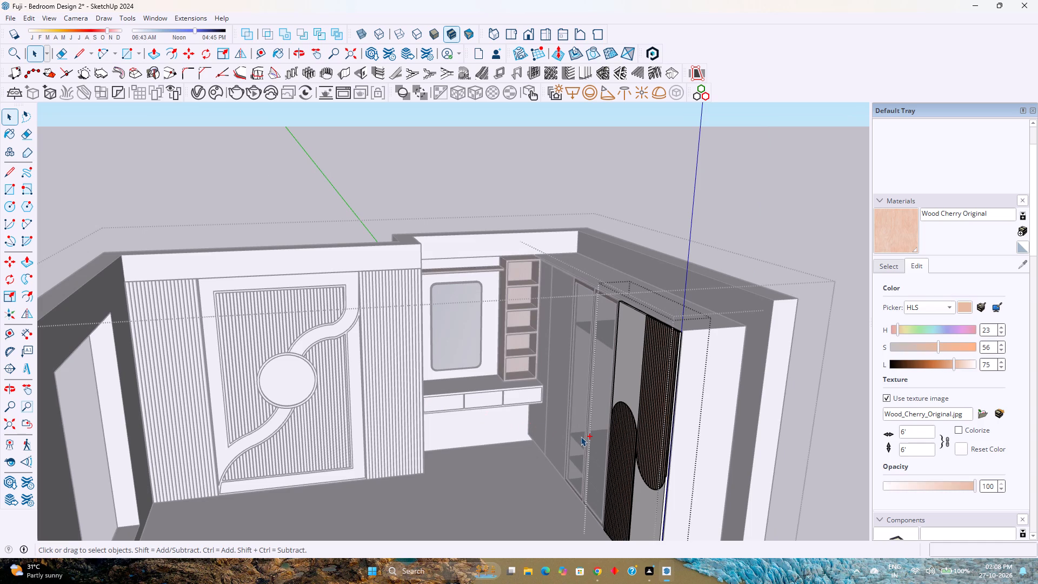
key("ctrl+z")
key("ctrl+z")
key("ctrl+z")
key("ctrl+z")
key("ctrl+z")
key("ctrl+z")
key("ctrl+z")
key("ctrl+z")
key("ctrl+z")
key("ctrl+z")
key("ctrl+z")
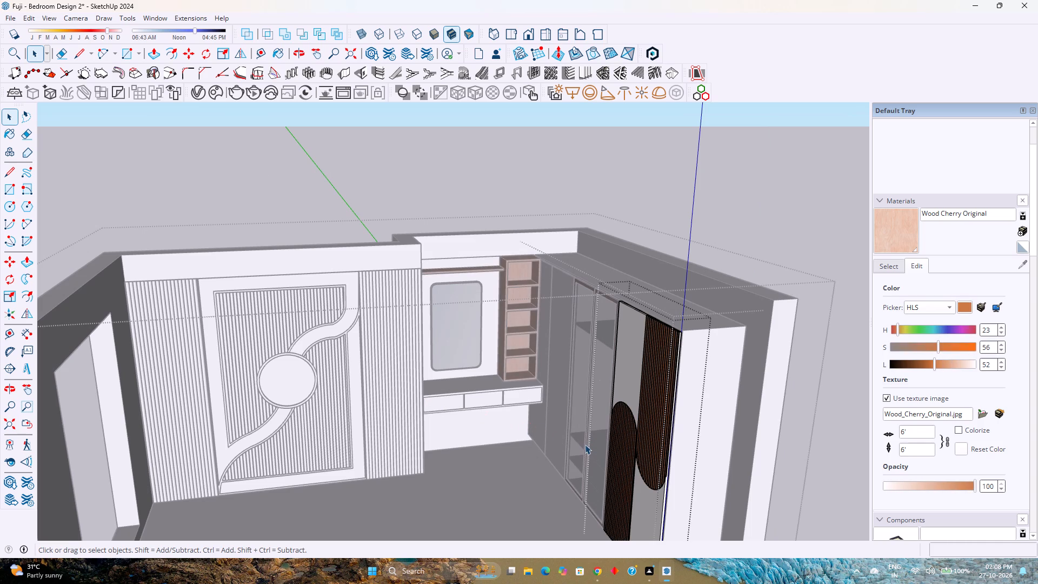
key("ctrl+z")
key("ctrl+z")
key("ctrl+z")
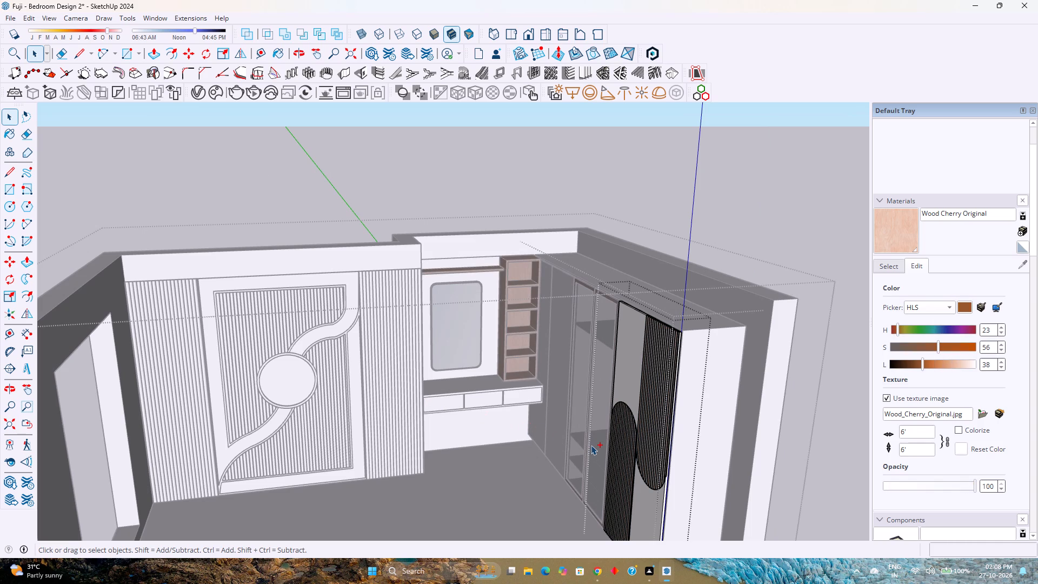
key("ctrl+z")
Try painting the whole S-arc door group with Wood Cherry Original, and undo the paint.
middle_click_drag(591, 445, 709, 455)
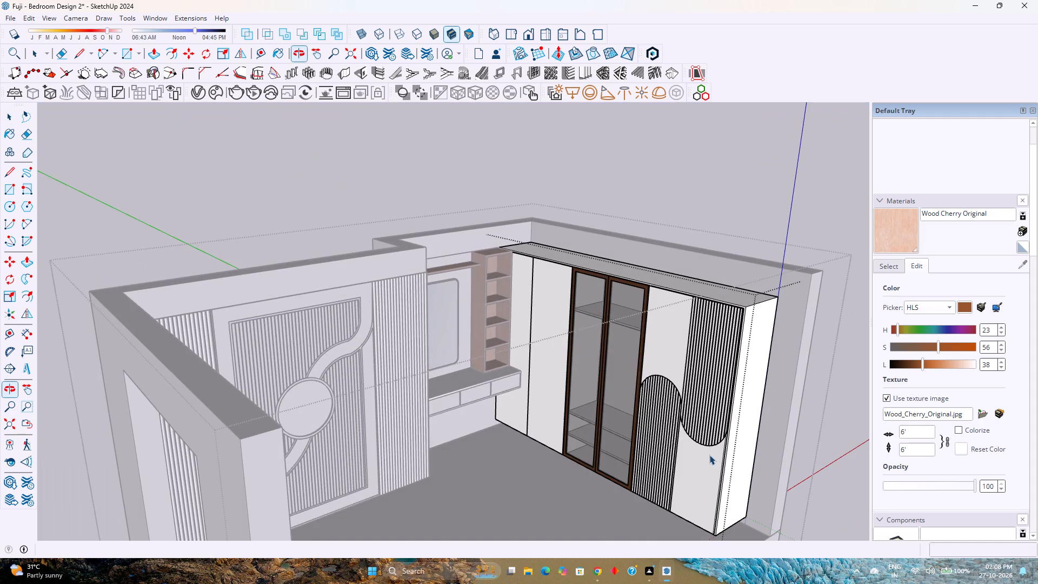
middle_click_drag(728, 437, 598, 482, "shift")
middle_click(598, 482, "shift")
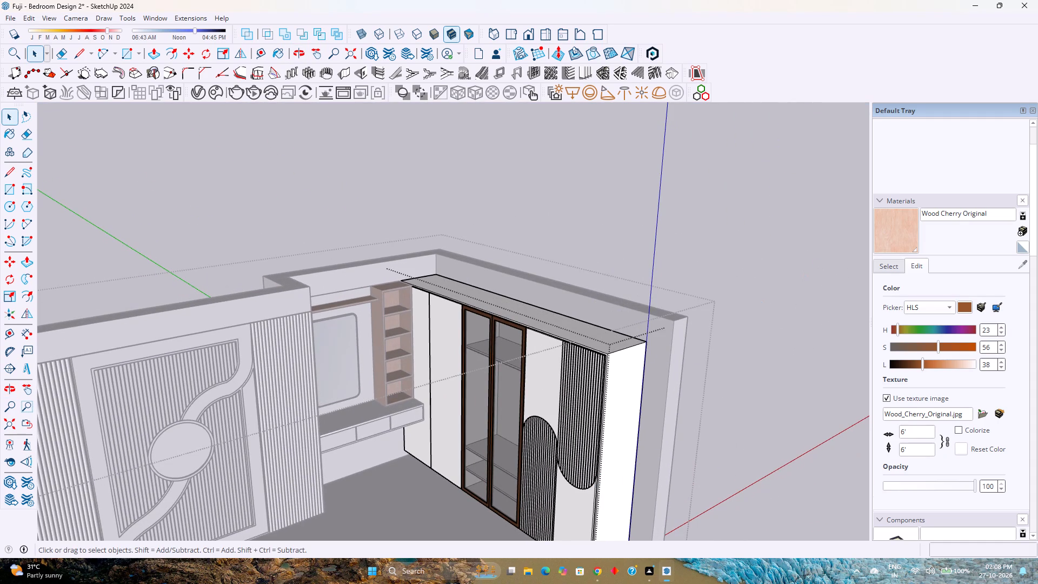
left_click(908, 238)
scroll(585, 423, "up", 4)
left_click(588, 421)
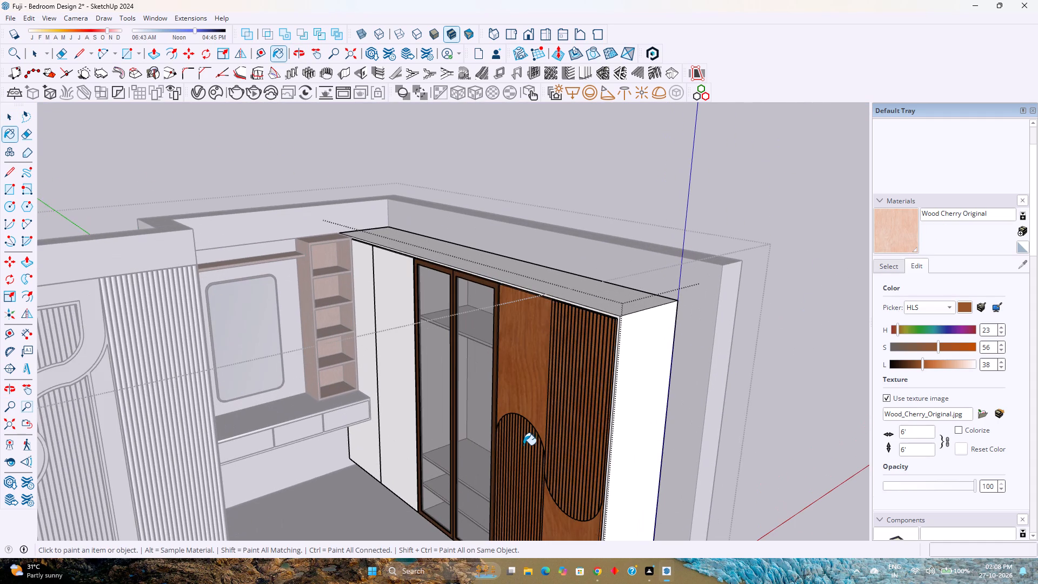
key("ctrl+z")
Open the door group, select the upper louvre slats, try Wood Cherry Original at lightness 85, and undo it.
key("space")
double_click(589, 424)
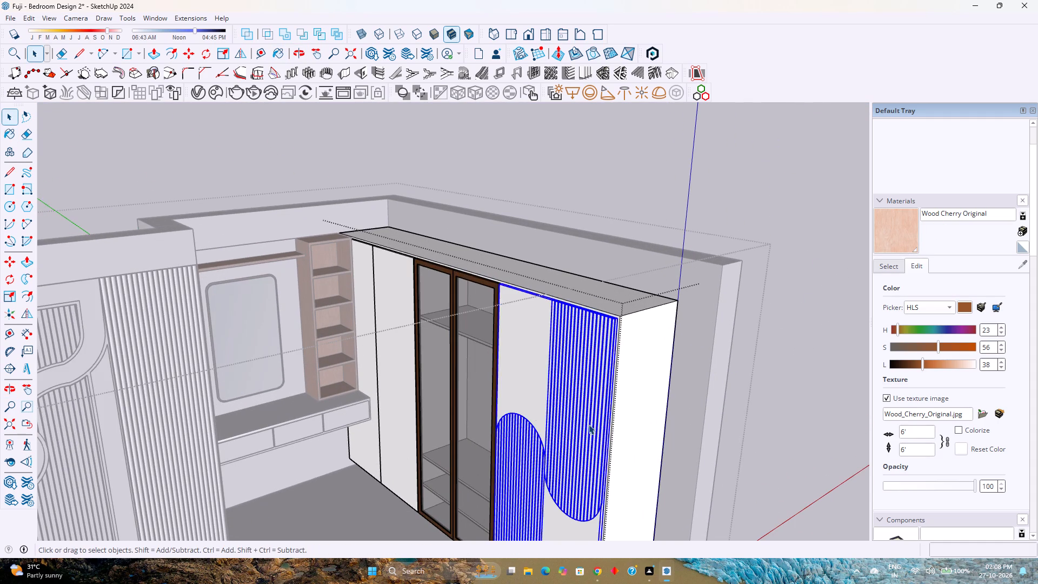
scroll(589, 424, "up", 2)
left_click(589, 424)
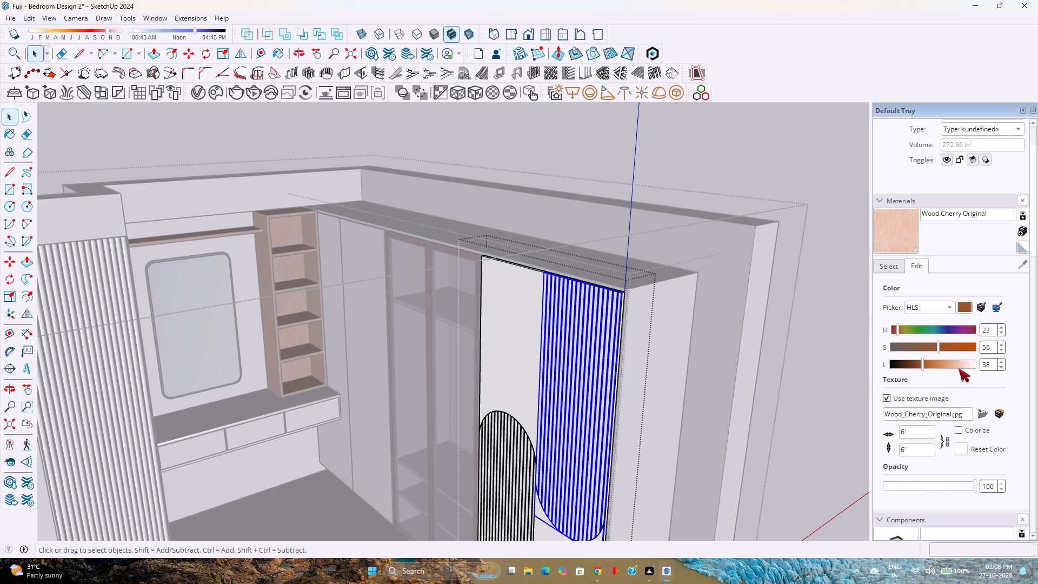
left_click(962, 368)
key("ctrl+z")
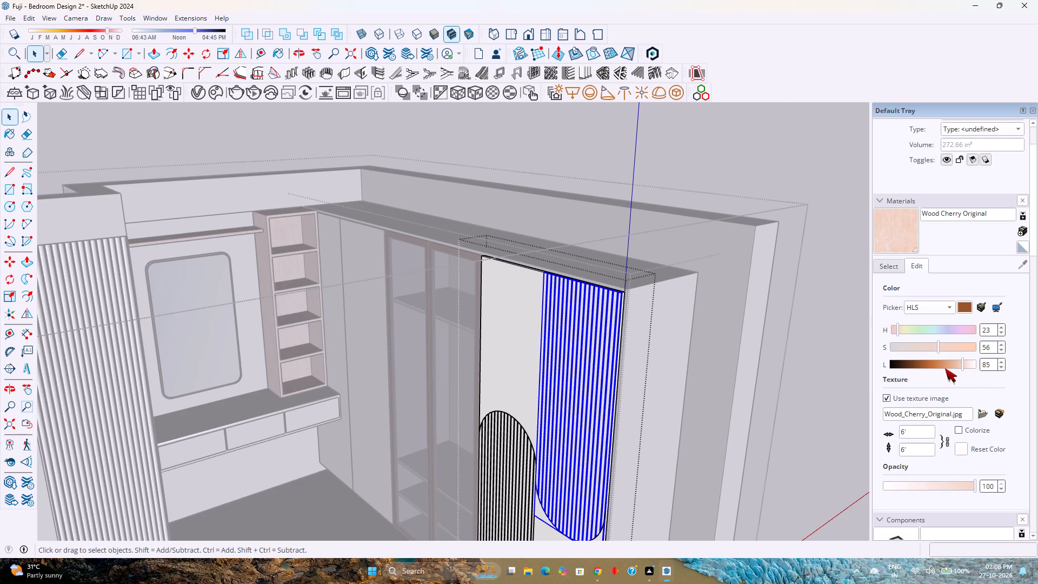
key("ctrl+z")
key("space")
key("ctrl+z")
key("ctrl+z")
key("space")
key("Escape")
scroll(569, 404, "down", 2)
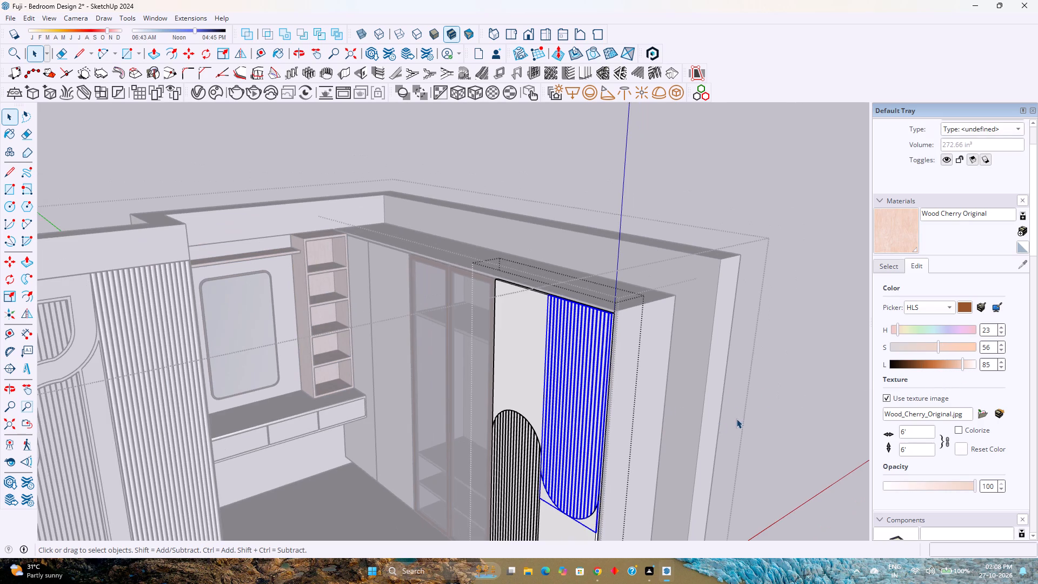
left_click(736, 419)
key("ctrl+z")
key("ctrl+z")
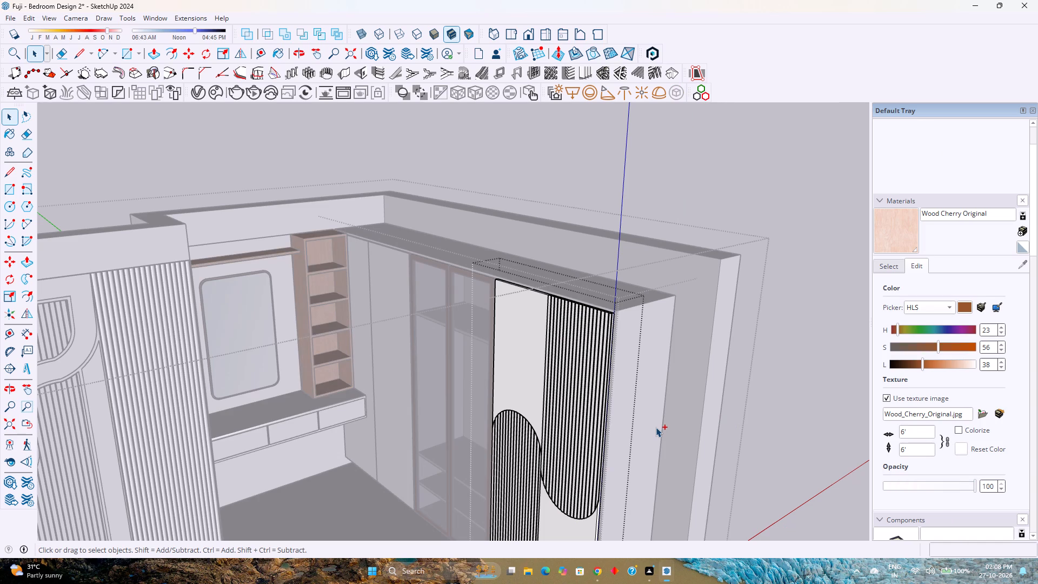
Close the door and wardrobe groups to return to the open room group.
key("space")
key("Escape")
key("Escape")
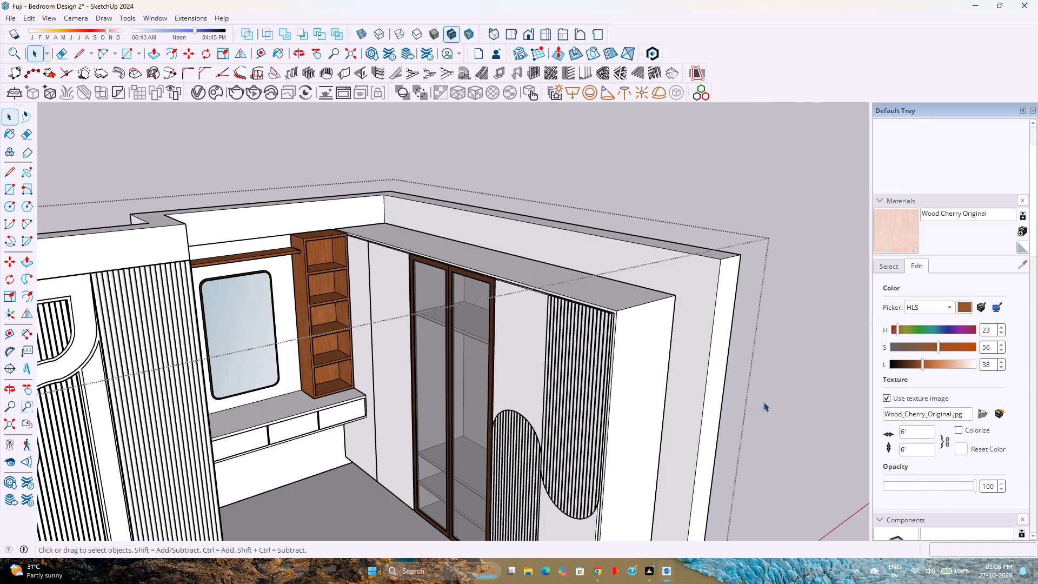
middle_click_drag(721, 413, 636, 394)
middle_click(636, 394)
scroll(636, 394, "down", 4)
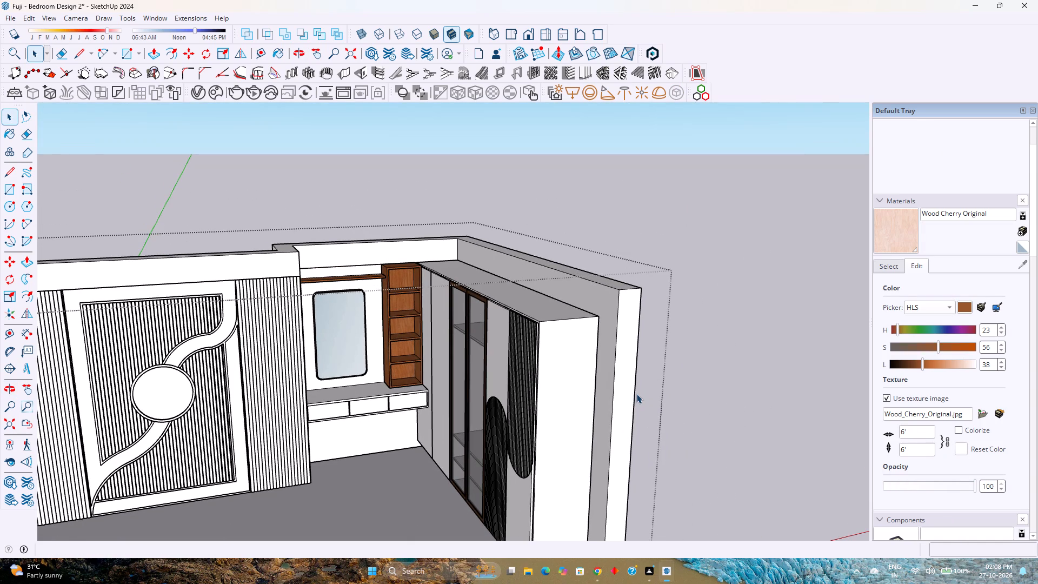
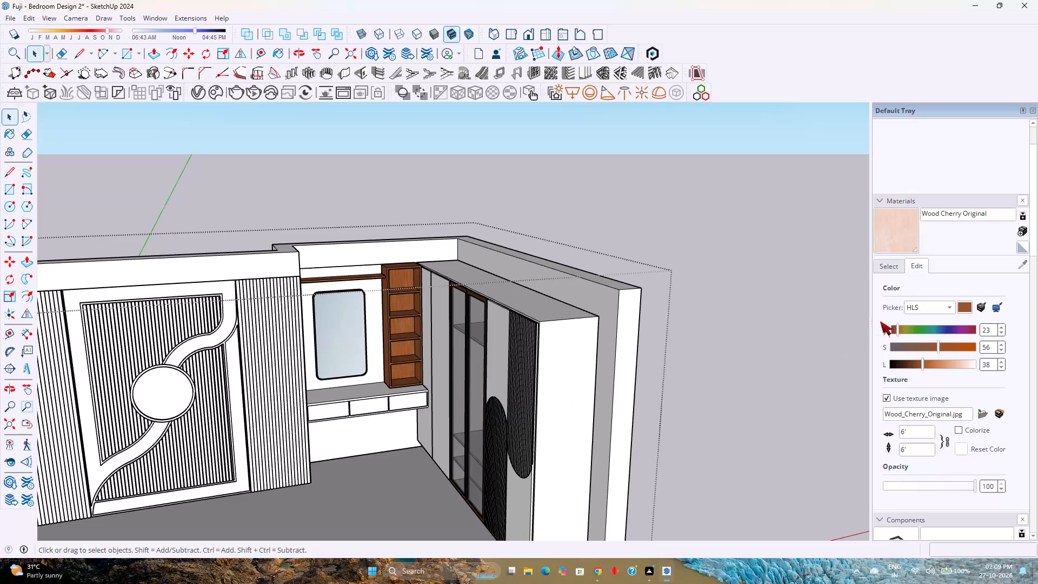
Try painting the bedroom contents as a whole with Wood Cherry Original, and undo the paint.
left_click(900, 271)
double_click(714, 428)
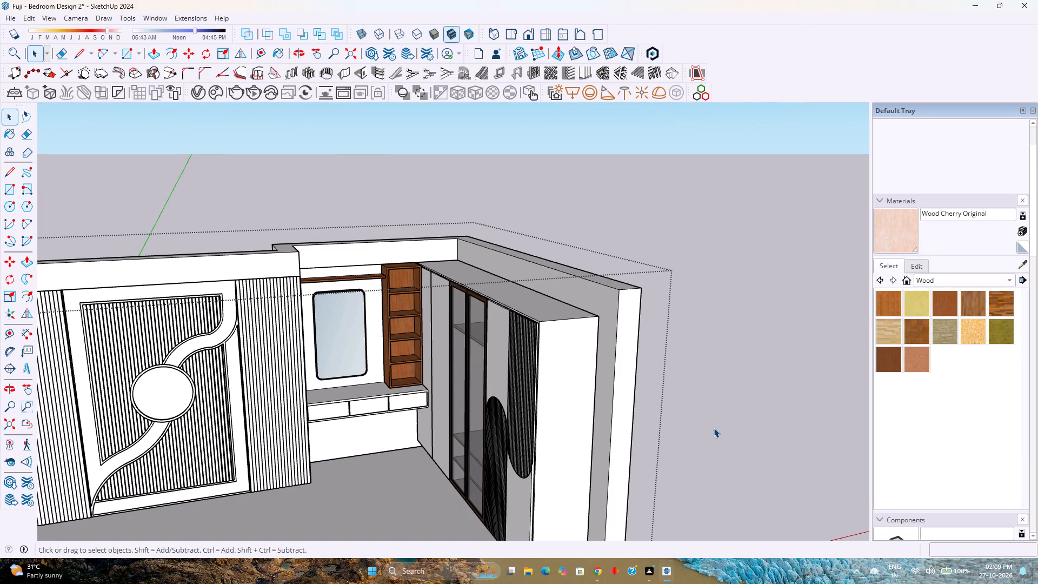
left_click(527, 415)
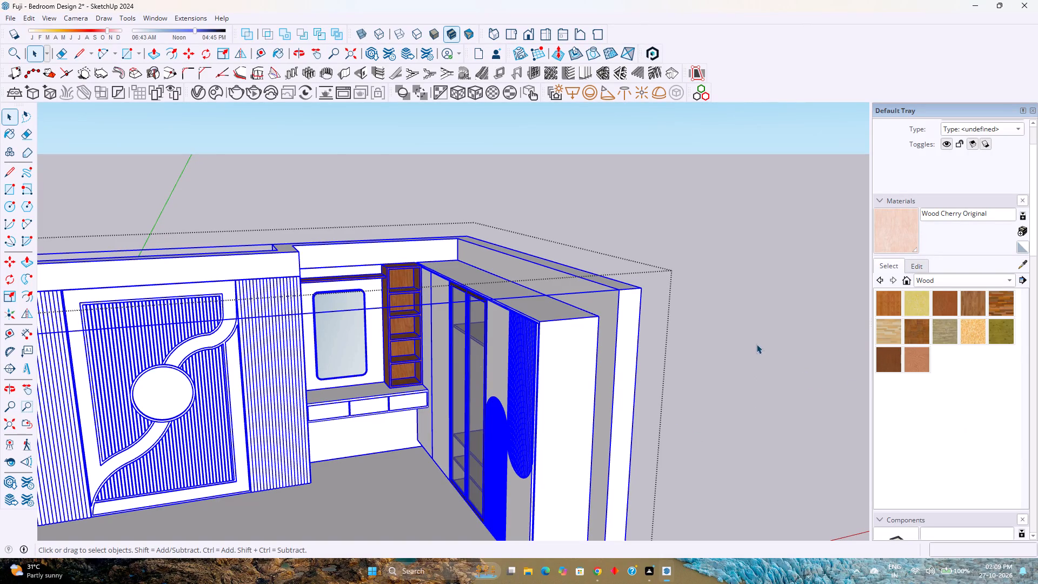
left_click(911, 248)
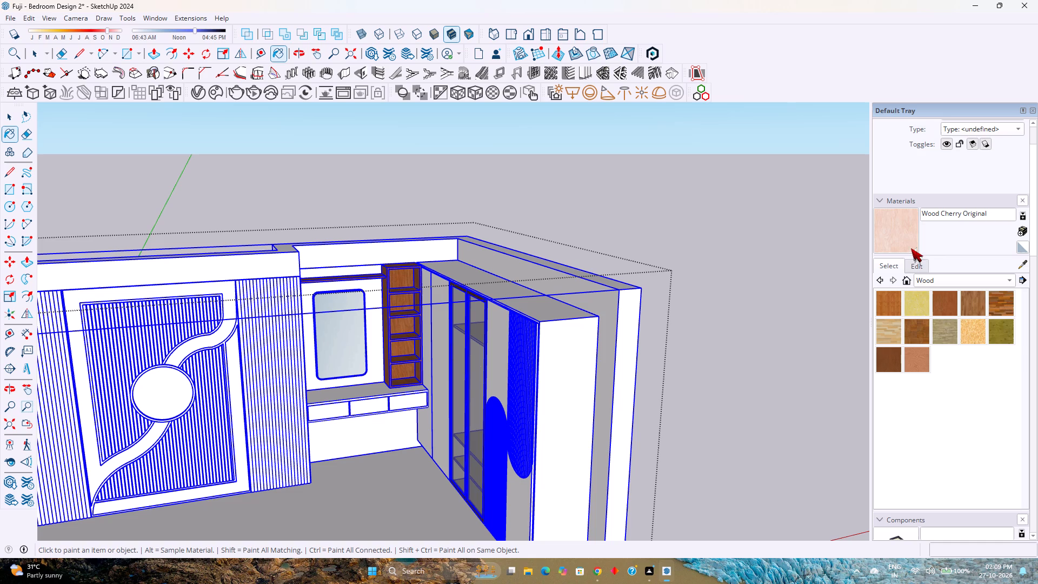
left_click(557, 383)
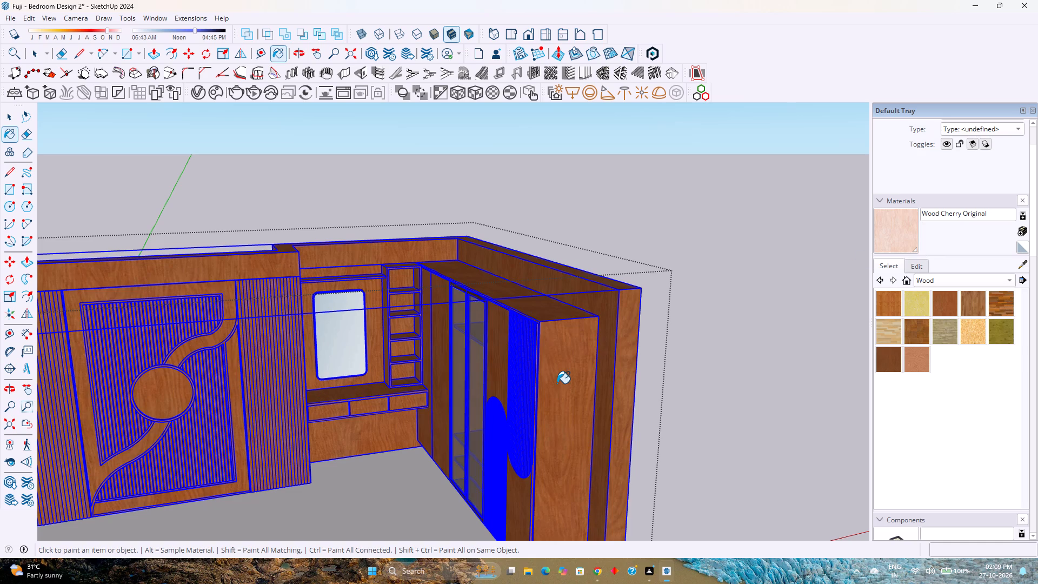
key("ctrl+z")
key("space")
Open the wardrobe group nested inside the room group.
scroll(521, 445, "up", 2)
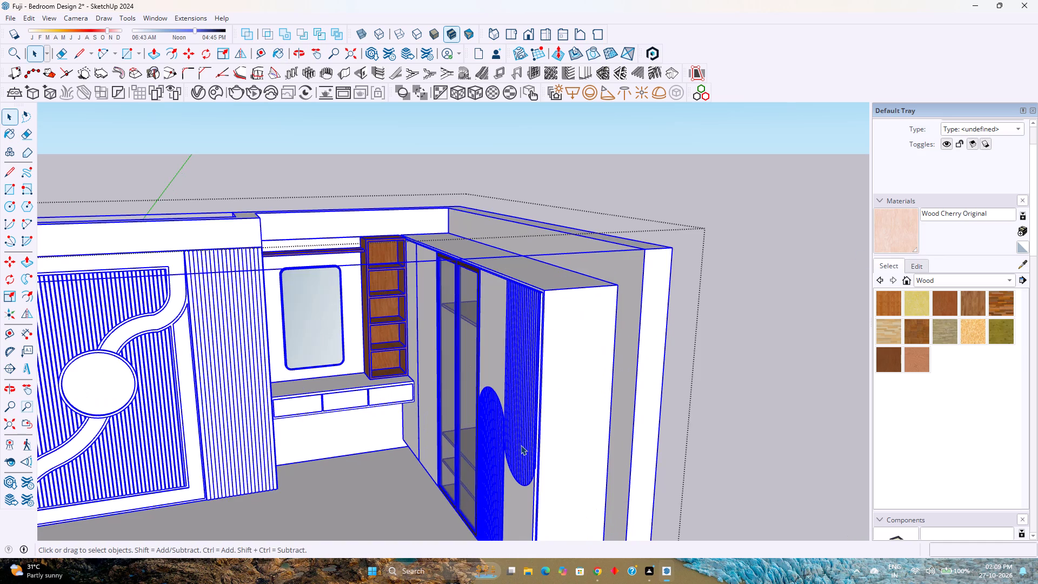
double_click(521, 445)
double_click(525, 445)
scroll(525, 445, "up", 3)
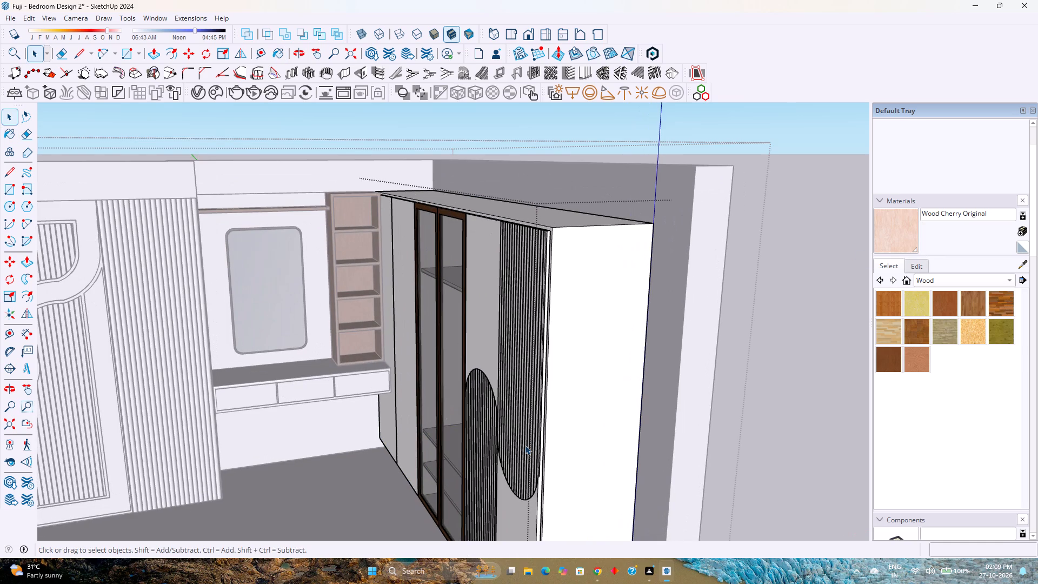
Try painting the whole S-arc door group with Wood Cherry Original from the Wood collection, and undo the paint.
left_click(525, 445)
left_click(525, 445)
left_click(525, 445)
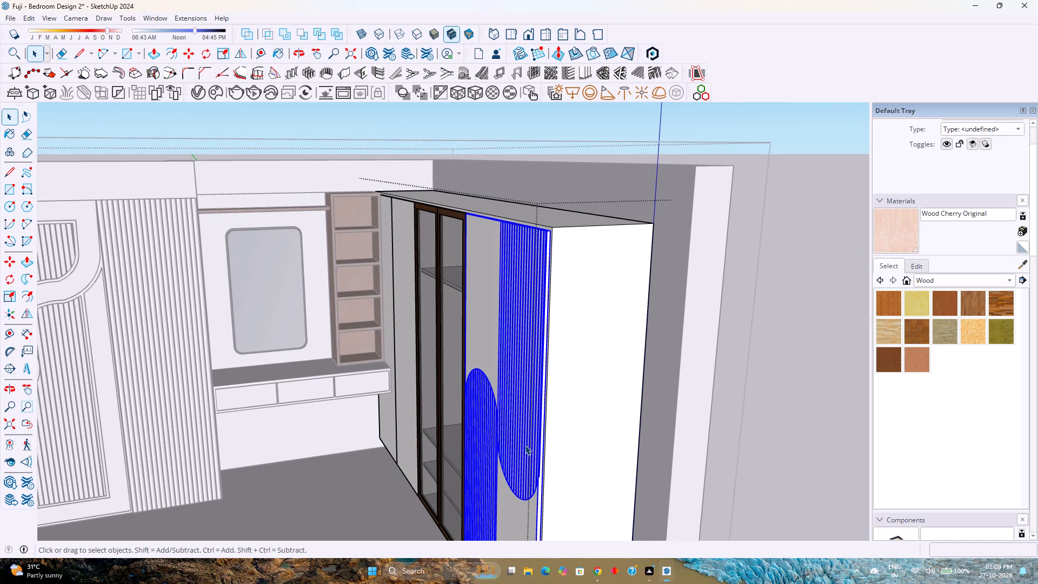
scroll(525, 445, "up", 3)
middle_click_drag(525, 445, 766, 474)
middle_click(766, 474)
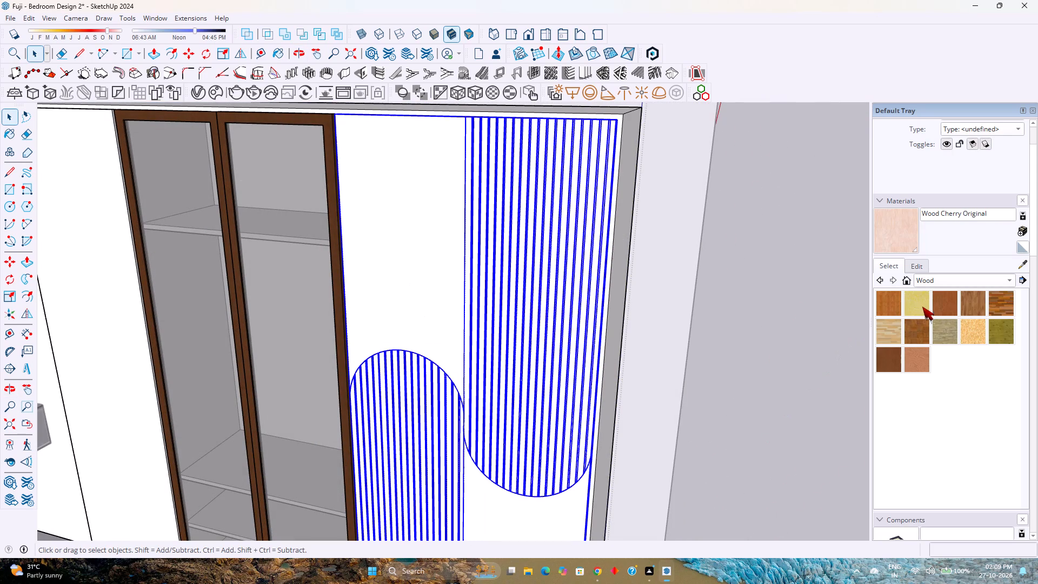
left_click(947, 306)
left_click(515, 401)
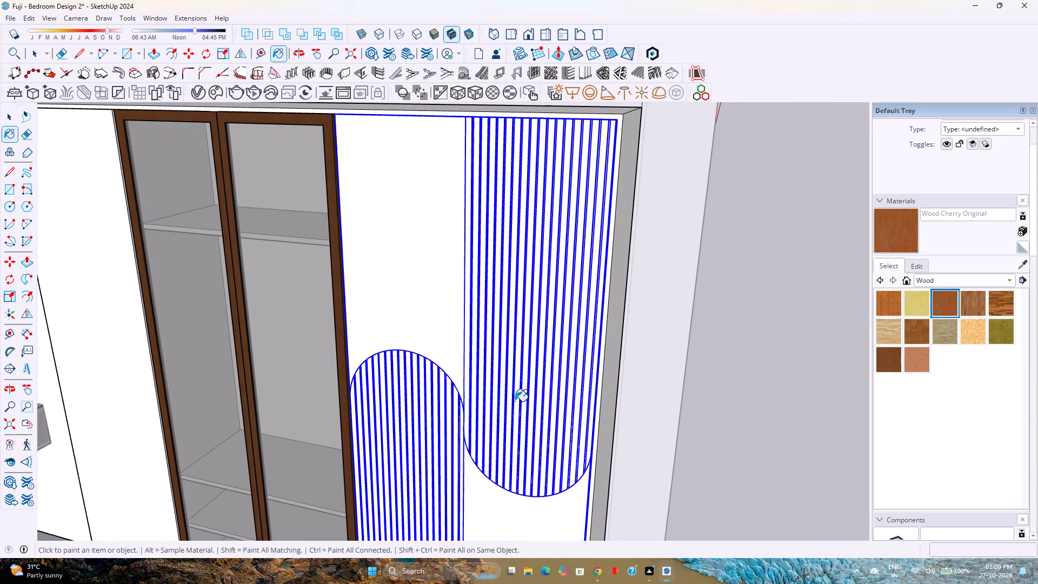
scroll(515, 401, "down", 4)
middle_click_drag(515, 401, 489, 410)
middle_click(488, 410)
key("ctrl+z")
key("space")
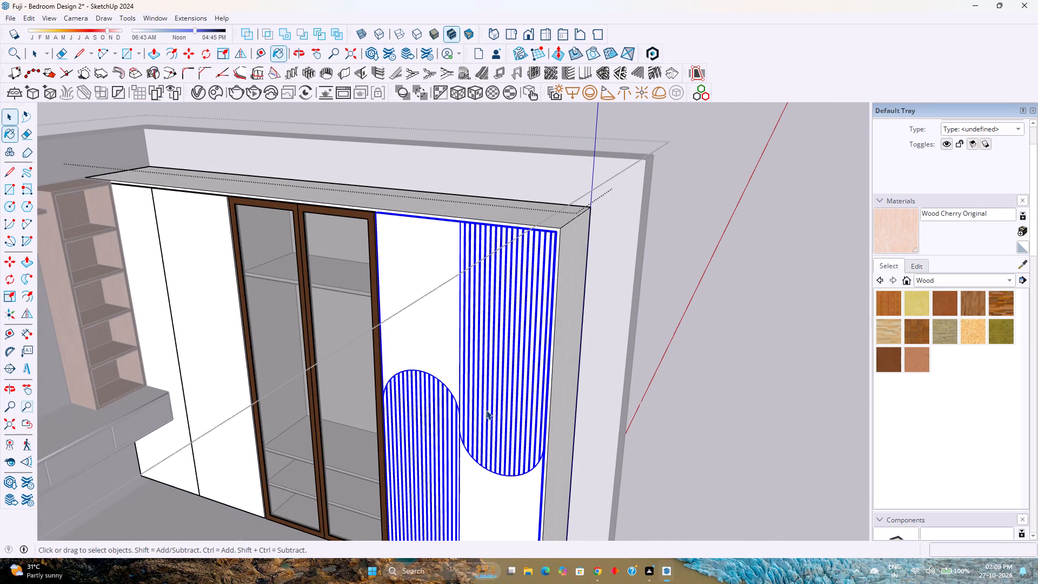
Open the S-arc door group and paint the upper and lower louvre slats with Wood Cherry Original.
double_click(486, 410)
scroll(486, 410, "up", 3)
scroll(536, 391, "down", 4)
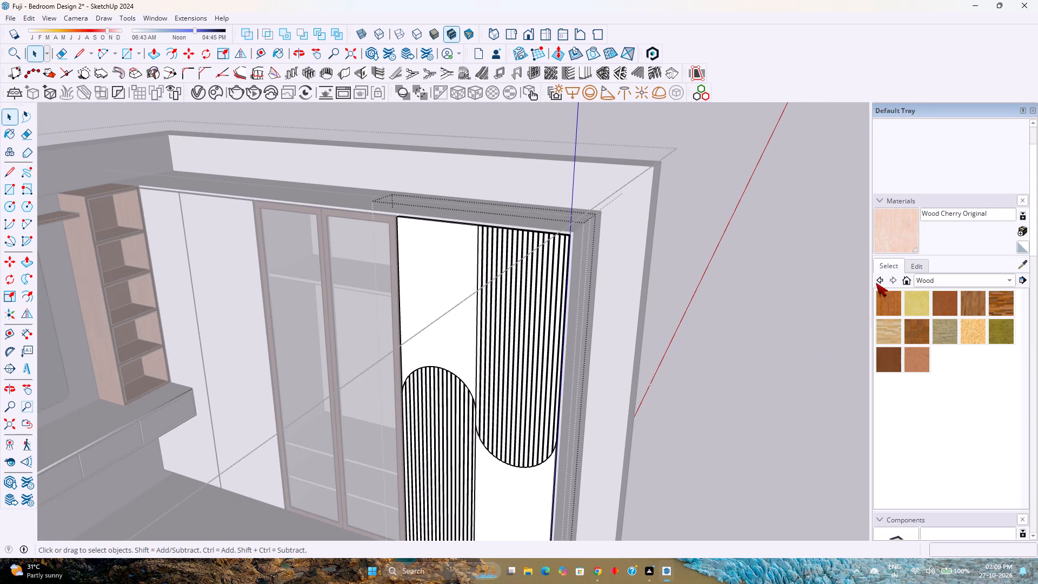
left_click(944, 303)
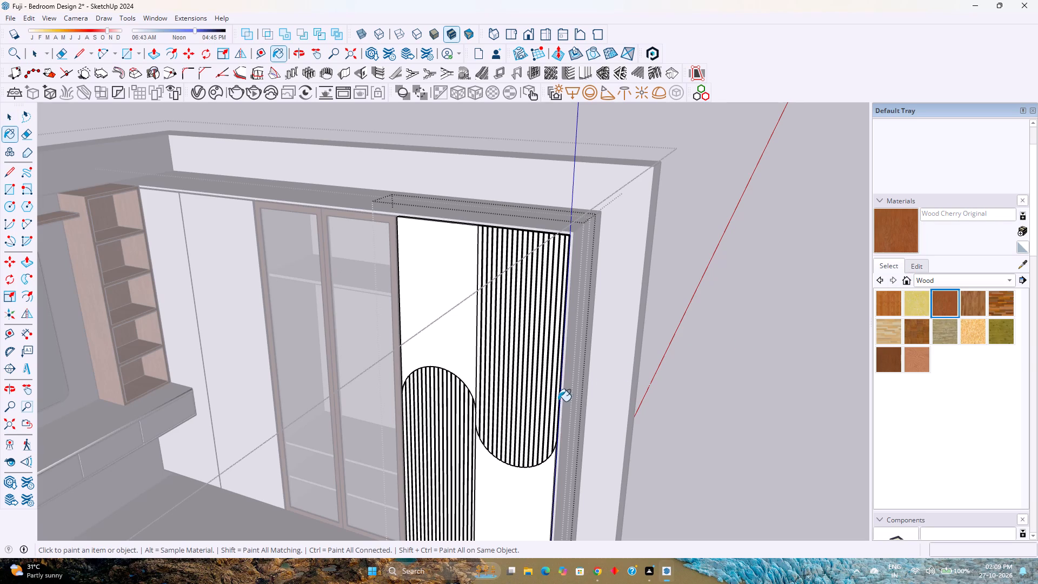
left_click(548, 403)
key("ctrl+z")
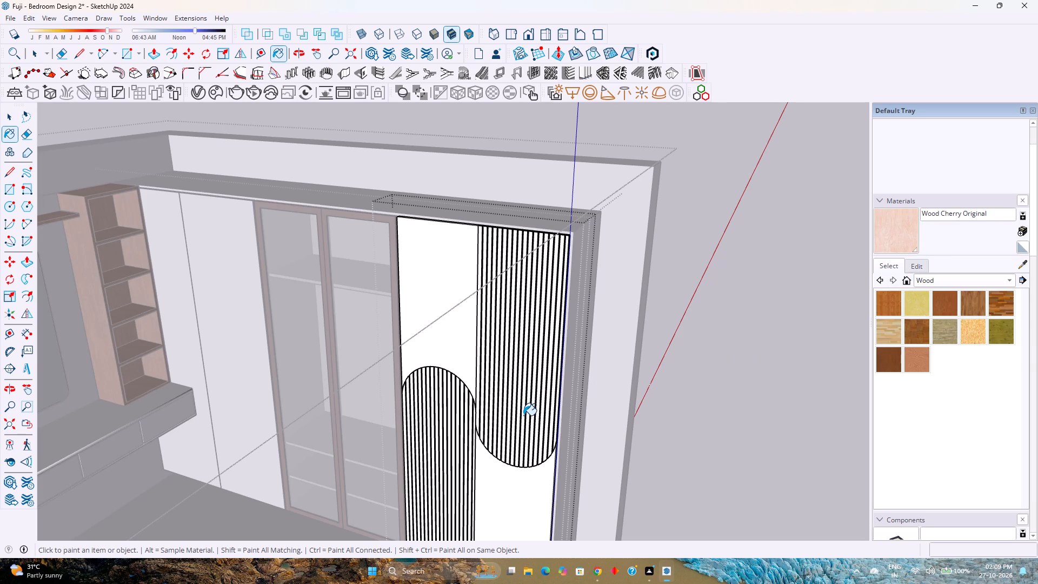
left_click(951, 308)
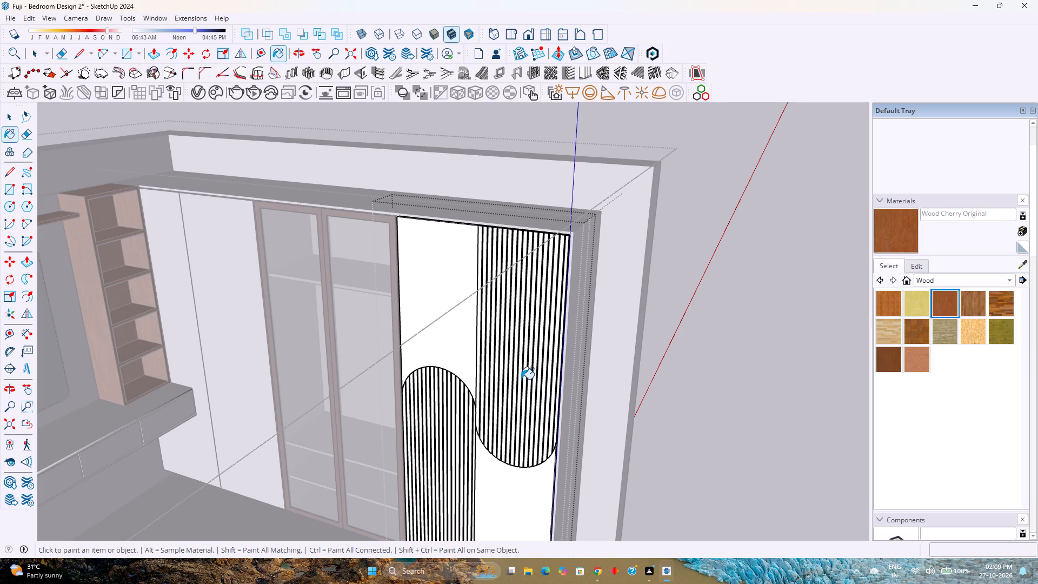
left_click(521, 379)
left_click(435, 417)
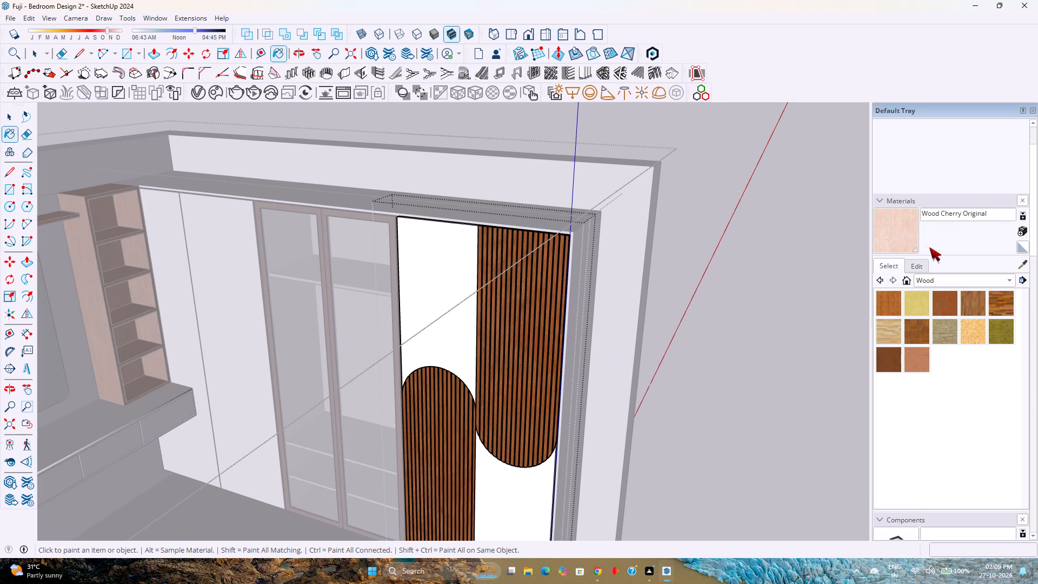
Lighten the louvres' Wood Cherry Original material by setting its HLS lightness to 85.
left_click(913, 263)
left_click(947, 365)
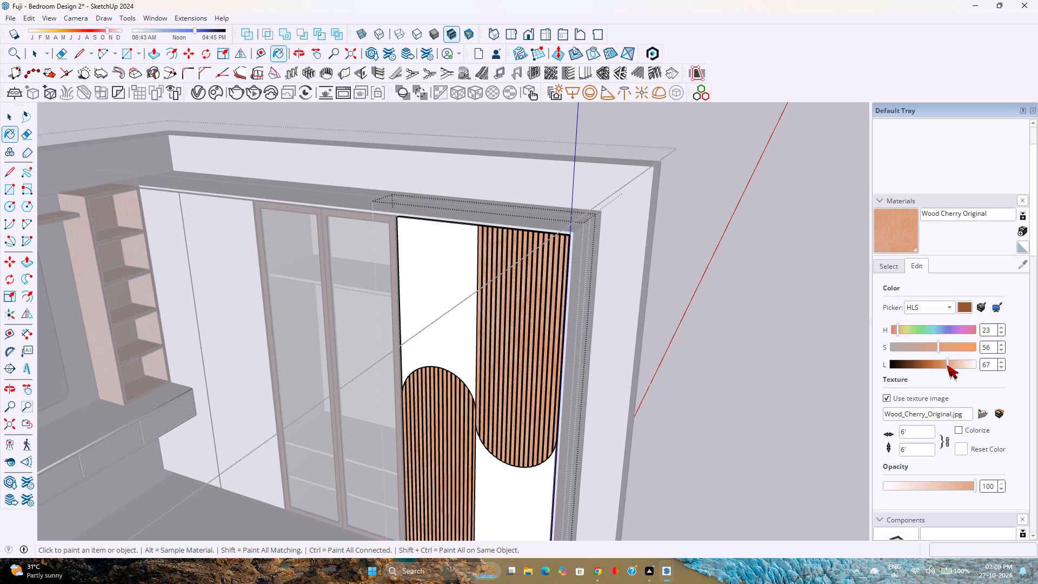
key("Escape")
key("space")
key("ctrl+z")
key("space")
scroll(571, 397, "up", 3)
scroll(571, 397, "down", 4)
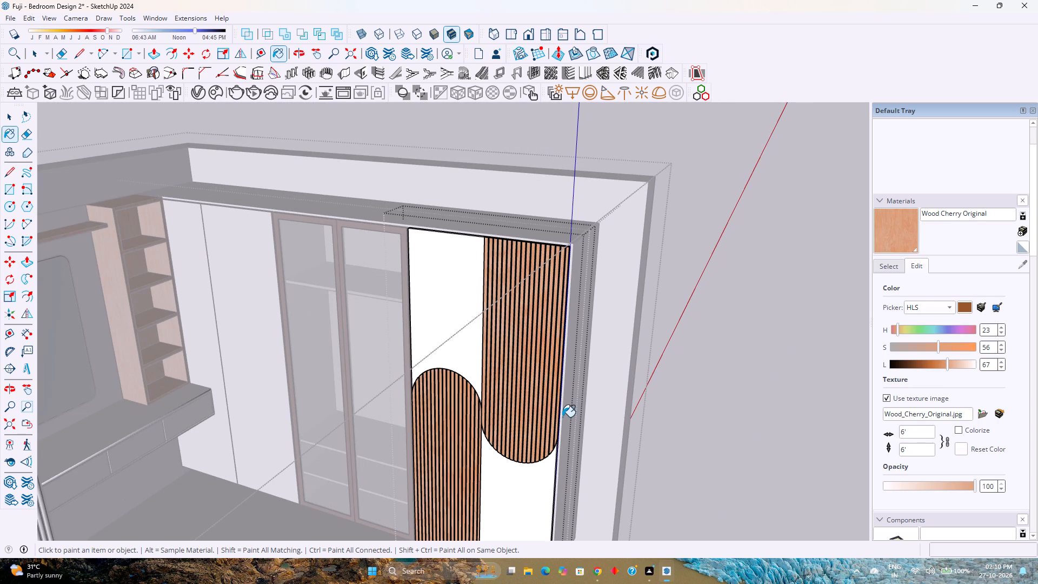
left_click(956, 368)
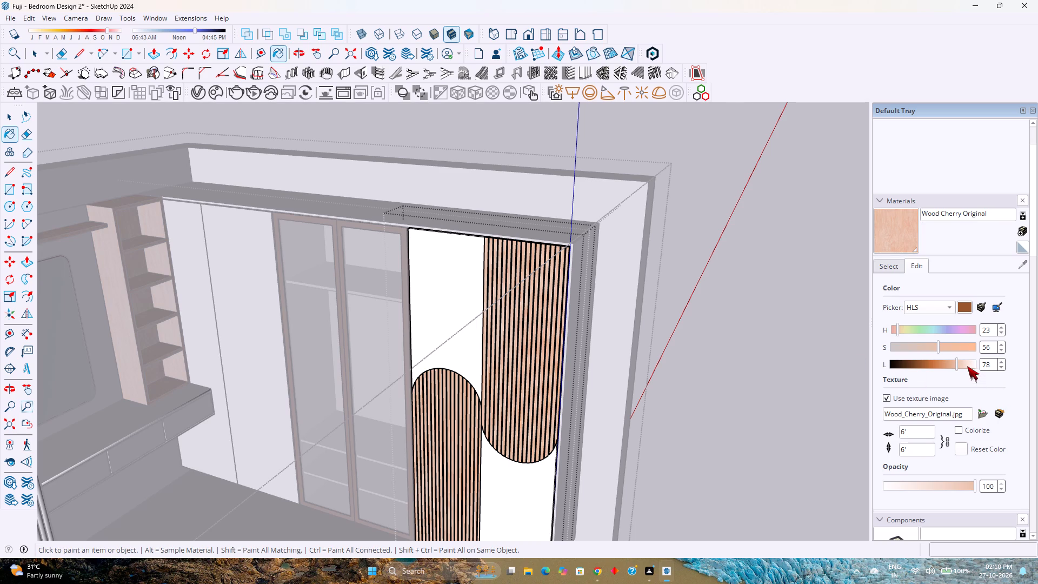
double_click(1002, 360)
key("space")
type("85")
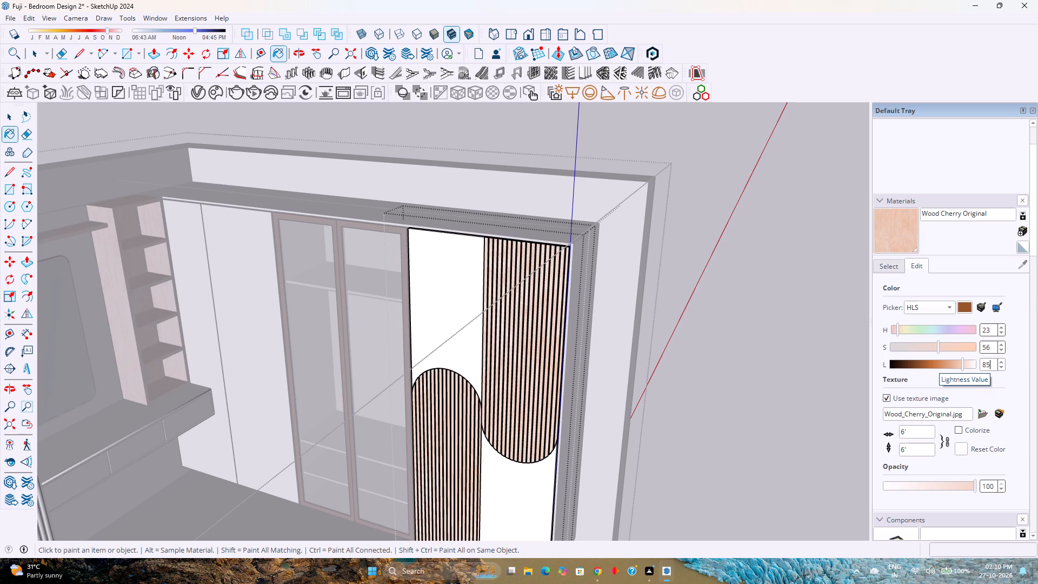
key("Return")
key("space")
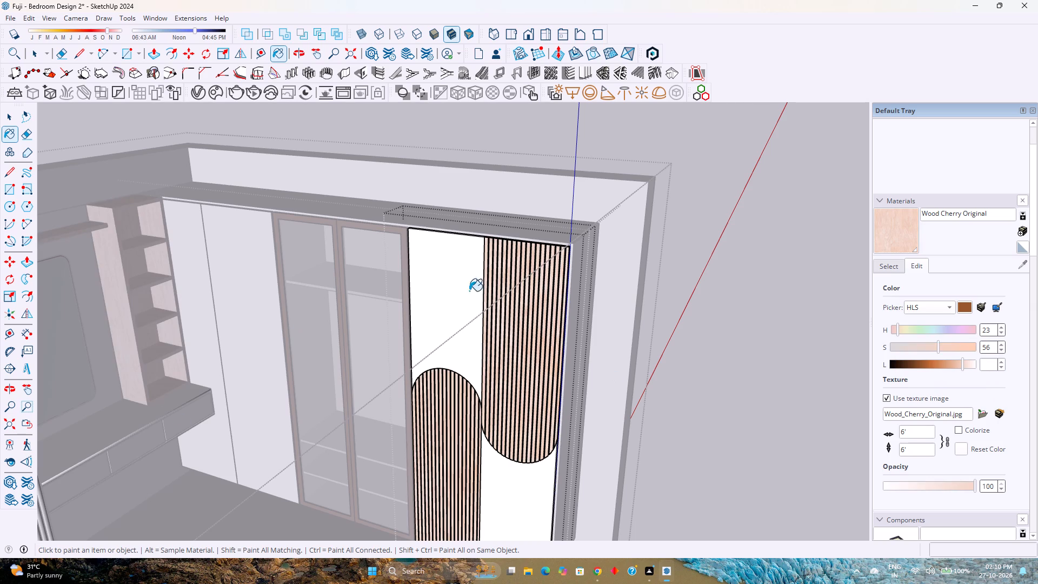
left_click(527, 363)
Close the S-arc door and wardrobe groups to return to the open room group.
key("space")
key("Escape")
scroll(527, 363, "down", 3)
middle_click_drag(527, 363, 461, 370)
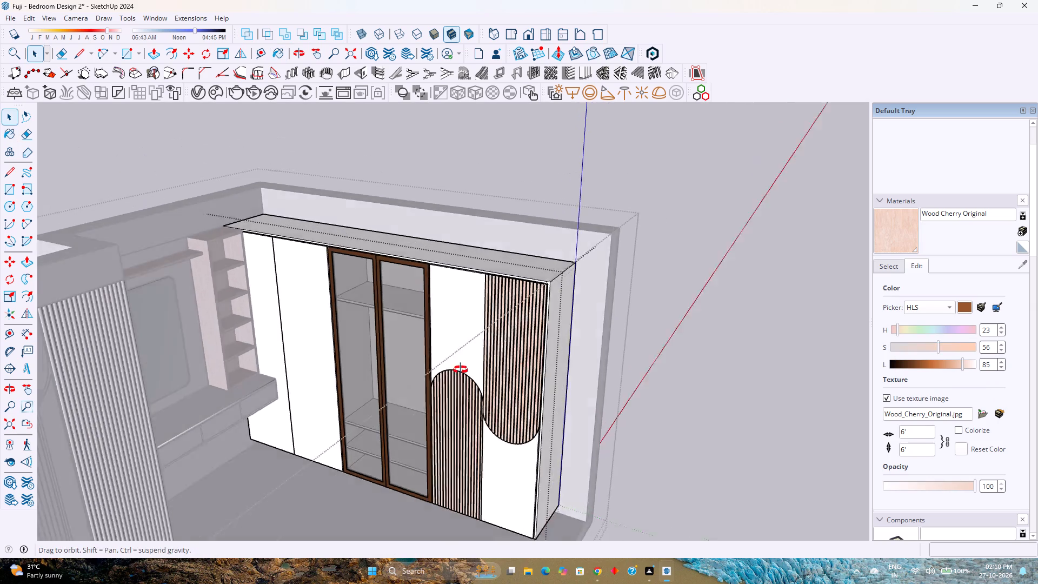
middle_click_drag(461, 370, 425, 373)
middle_click(424, 373)
key("Escape")
scroll(424, 373, "down", 2)
middle_click_drag(424, 373, 527, 449, "shift")
middle_click(527, 449, "shift")
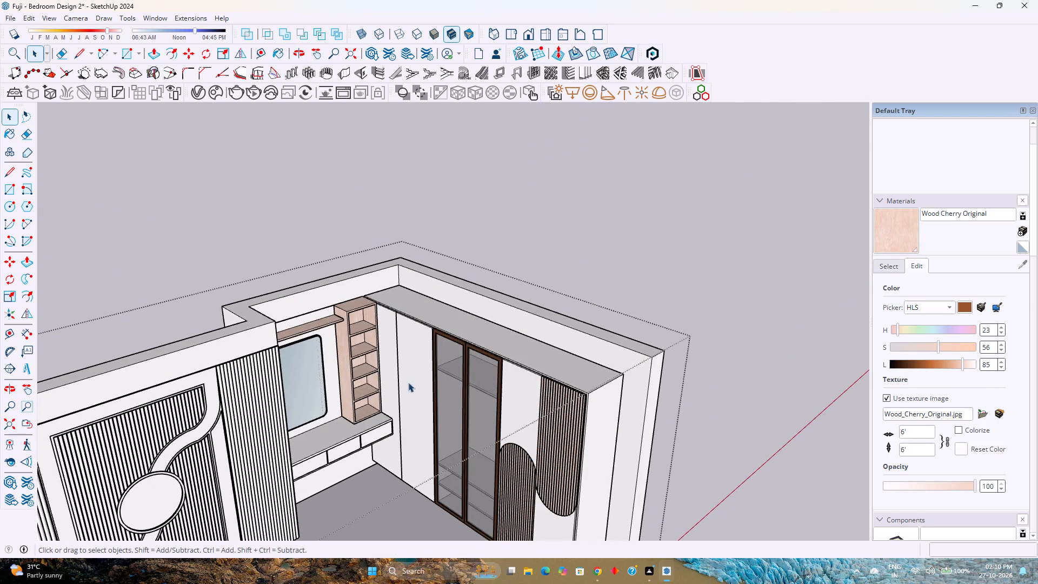
Open the dressing unit group and repaint its tall open shelf unit with the Wood collection's unedited Wood Cherry Original.
scroll(368, 356, "up", 5)
middle_click_drag(368, 356, 464, 419, "shift")
double_click(441, 351)
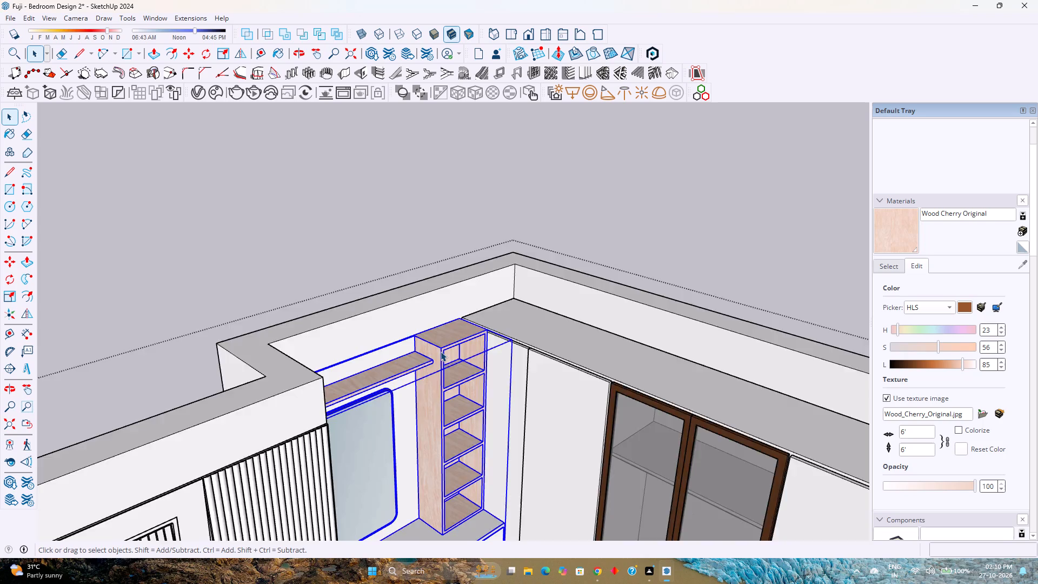
scroll(441, 351, "up", 3)
left_click(441, 351)
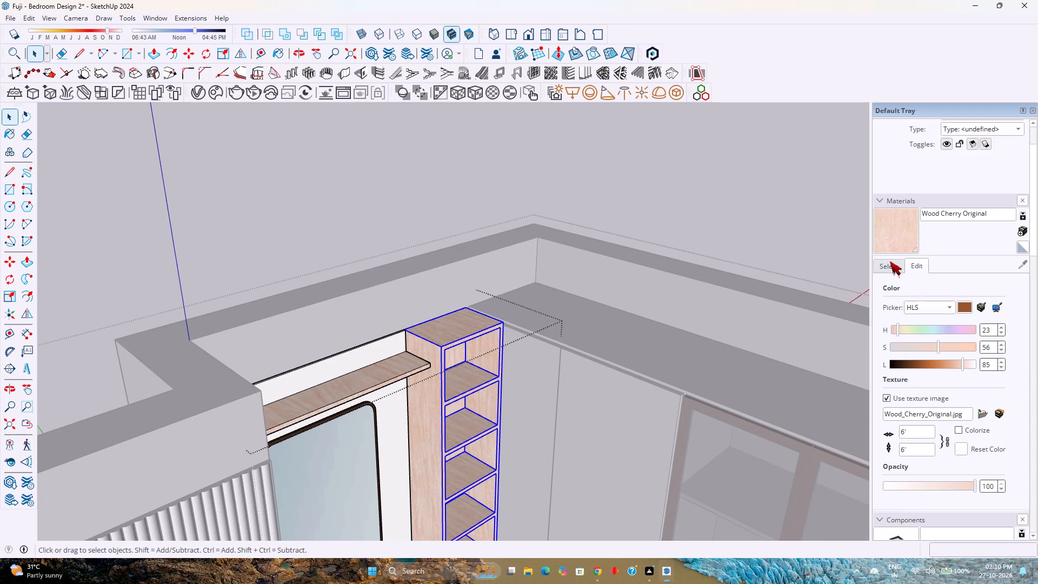
left_click(886, 268)
left_click(941, 300)
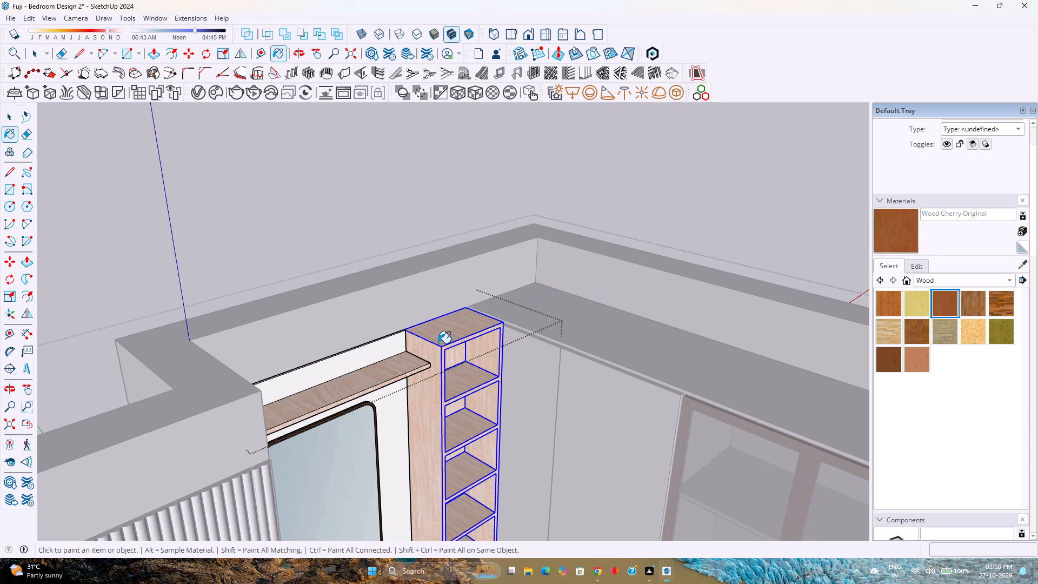
left_click(438, 343)
Paint the top, front edge and underside of the shelf above the mirror with the same dark cherry wood, and close the dressing unit group.
scroll(438, 344, "down", 13)
middle_click_drag(459, 386, 401, 391)
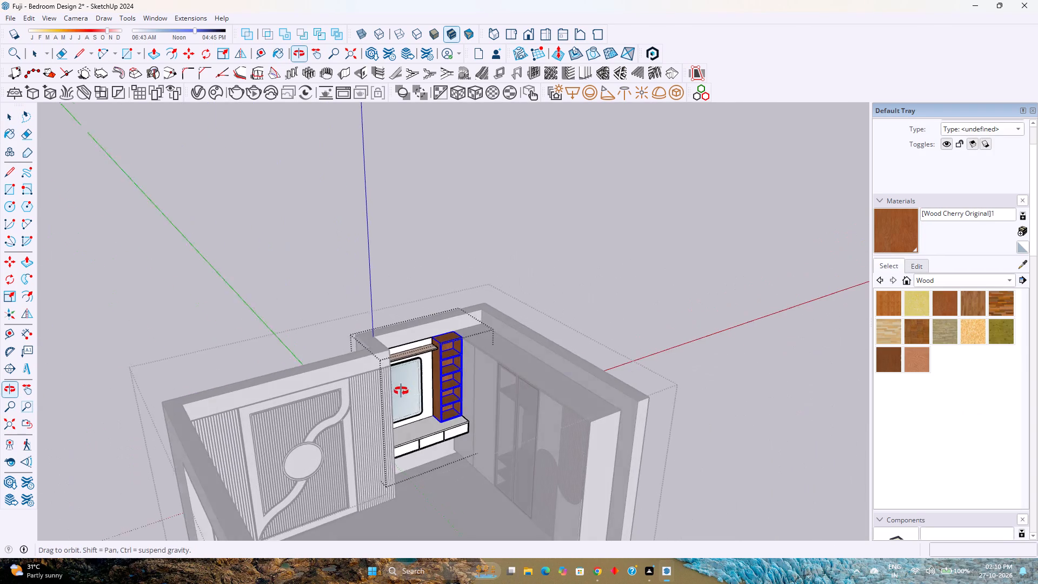
middle_click_drag(401, 391, 400, 391)
scroll(399, 368, "up", 13)
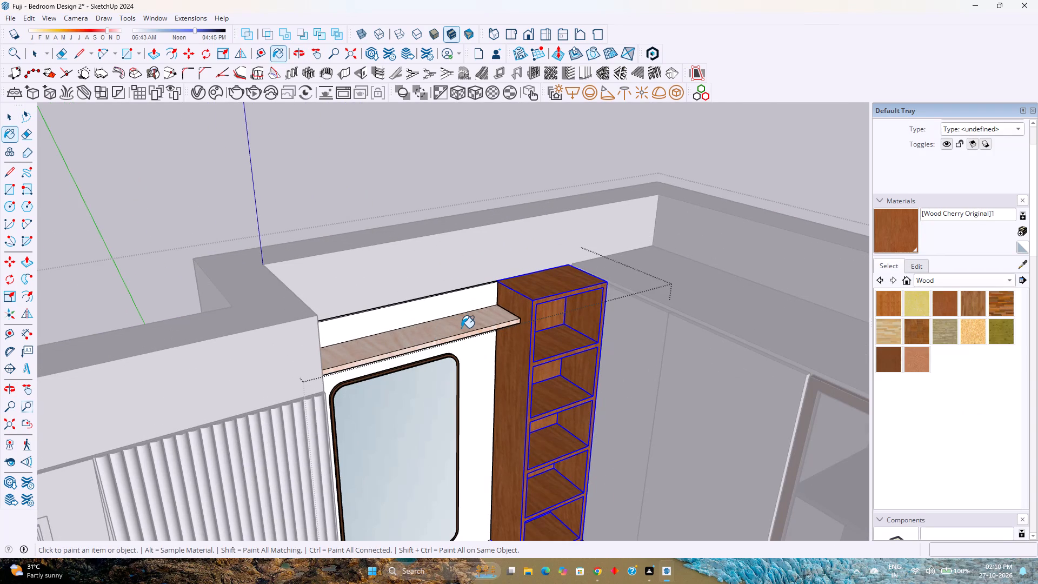
left_click(461, 328)
scroll(464, 339, "up", 8)
left_click(473, 329)
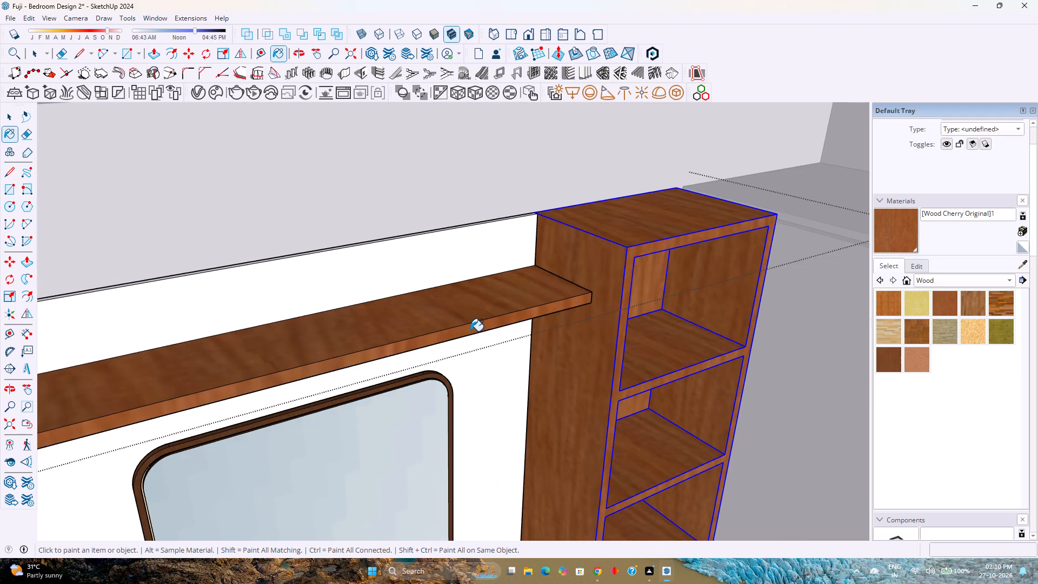
middle_click_drag(470, 331, 514, 253)
middle_click(514, 253)
middle_click_drag(493, 330, 537, 276)
middle_click(537, 276)
left_click(580, 234)
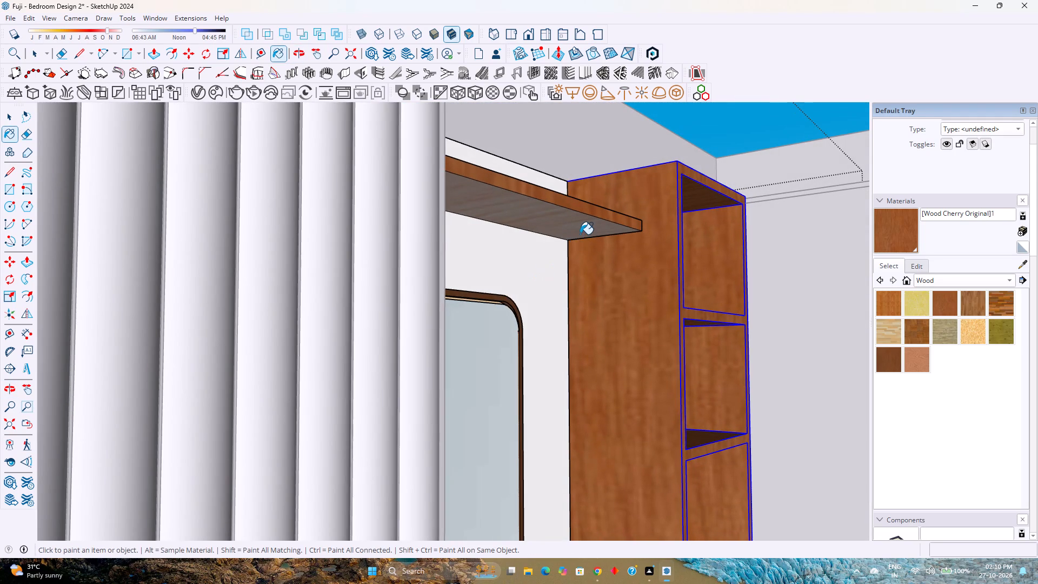
key("space")
key("Escape")
Close the room group and examine the wood finishes of the dressing unit shelves and wardrobe louvres from inside the room.
scroll(470, 315, "down", 5)
key("space")
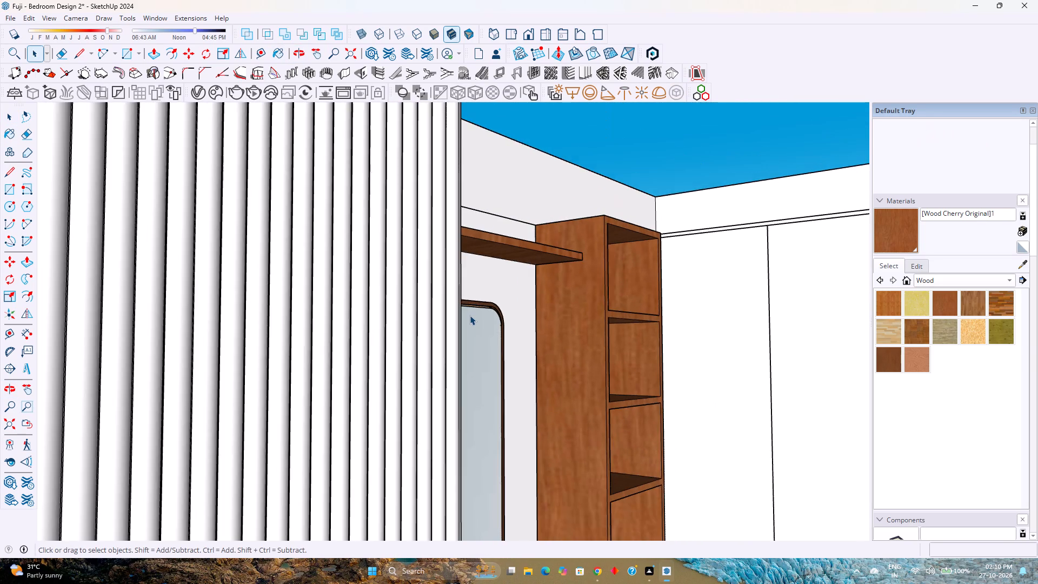
scroll(470, 315, "down", 5)
key("Escape")
scroll(470, 315, "down", 9)
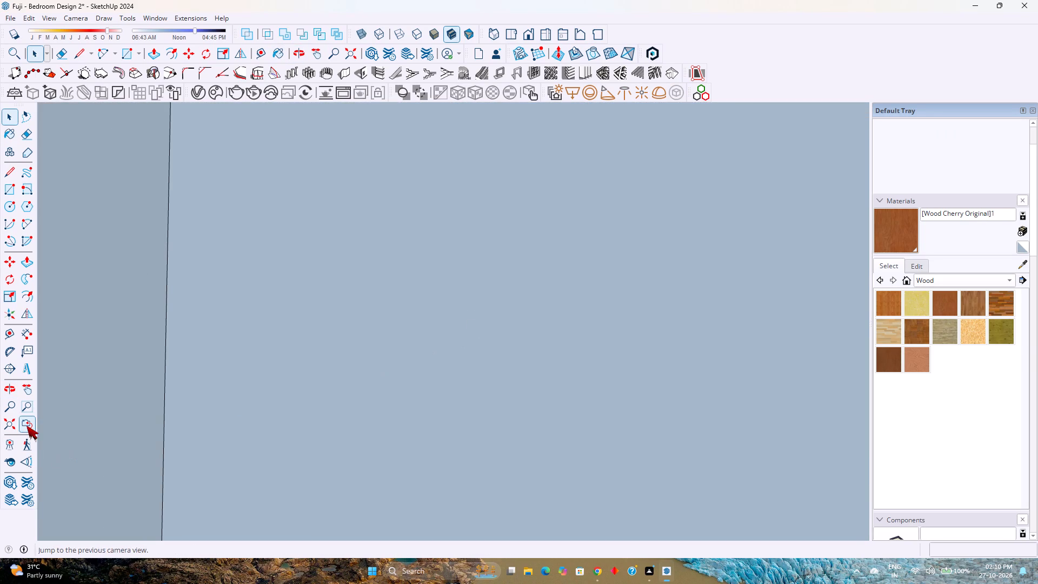
left_click(5, 421)
middle_click_drag(469, 390, 187, 487, "shift")
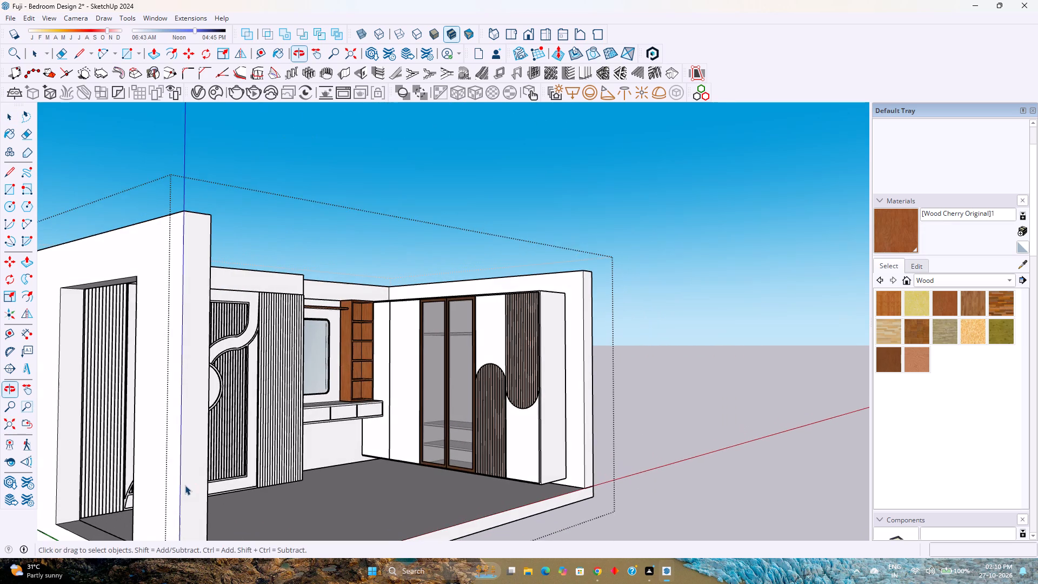
key("Escape")
middle_click_drag(413, 477, 264, 534)
scroll(417, 436, "up", 7)
middle_click_drag(442, 431, 465, 436)
middle_click(465, 436)
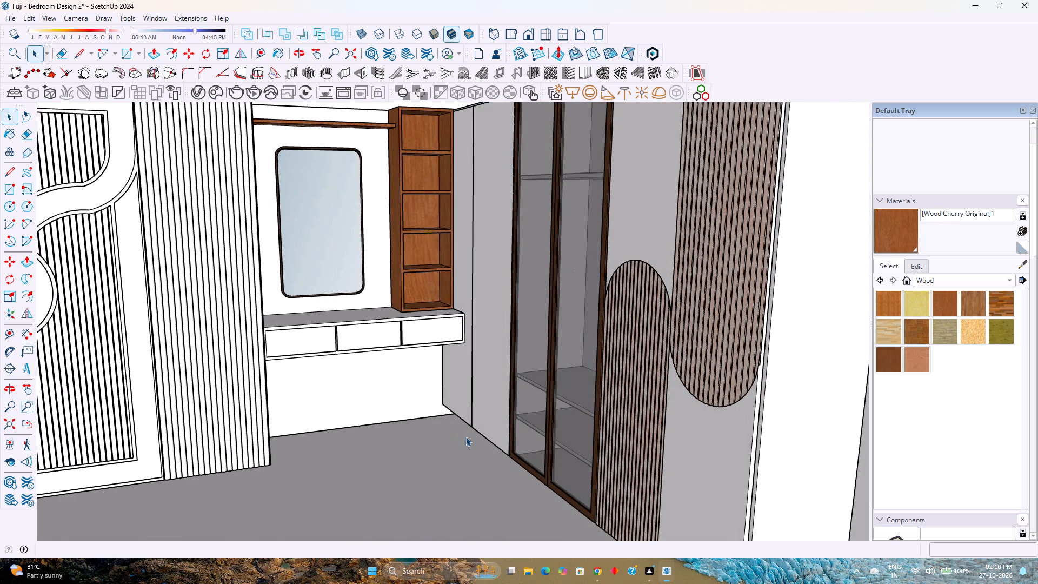
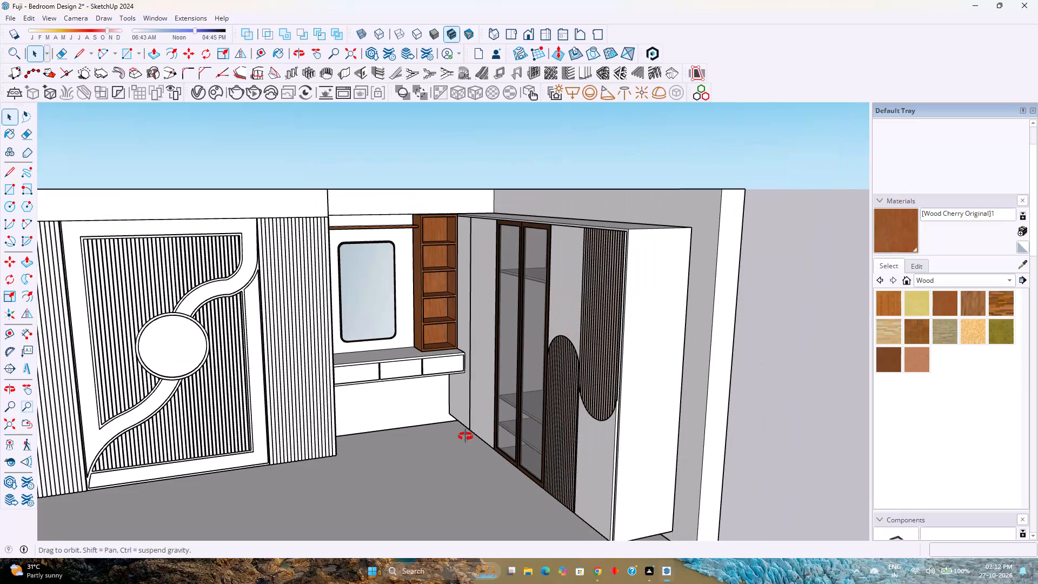
Open the room and bed-back panelling groups and paint the fluted panel beside the dressing unit with the model's light Wood Cherry Original.
middle_click(473, 437)
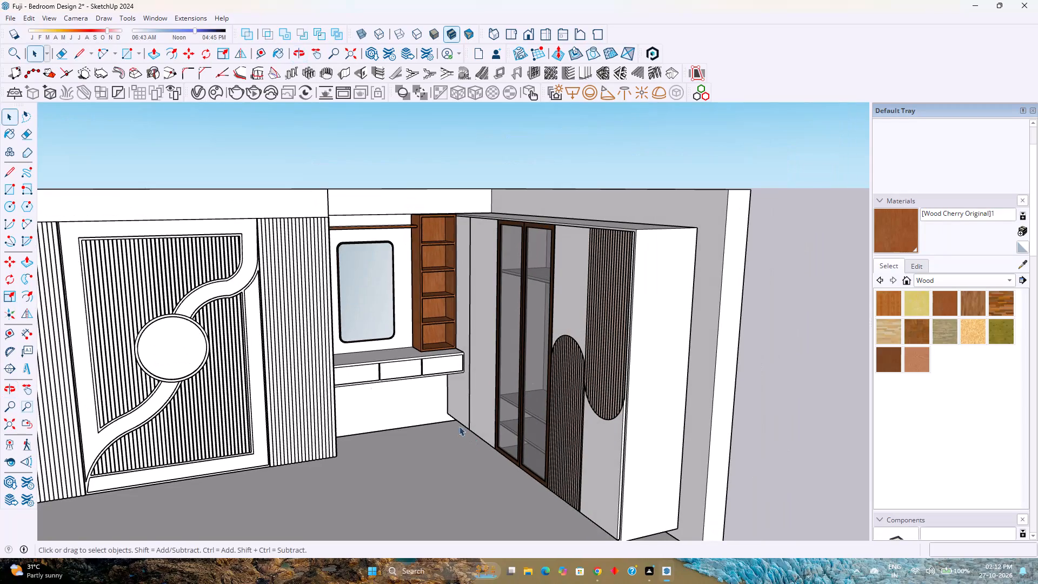
scroll(297, 368, "up", 4)
scroll(297, 368, "down", 4)
double_click(297, 368)
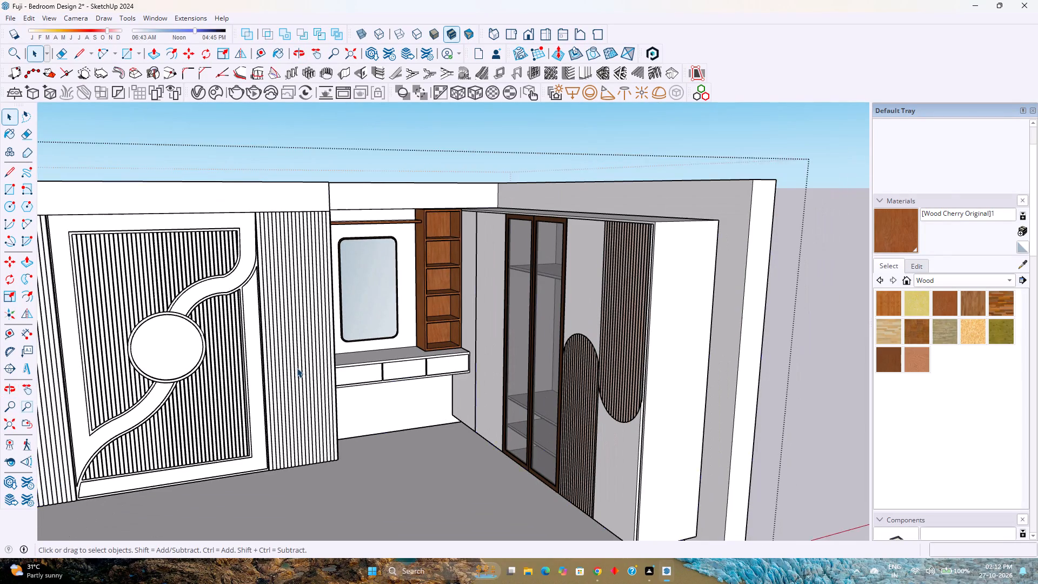
scroll(297, 368, "up", 2)
left_click(297, 368)
scroll(297, 368, "up", 3)
double_click(297, 368)
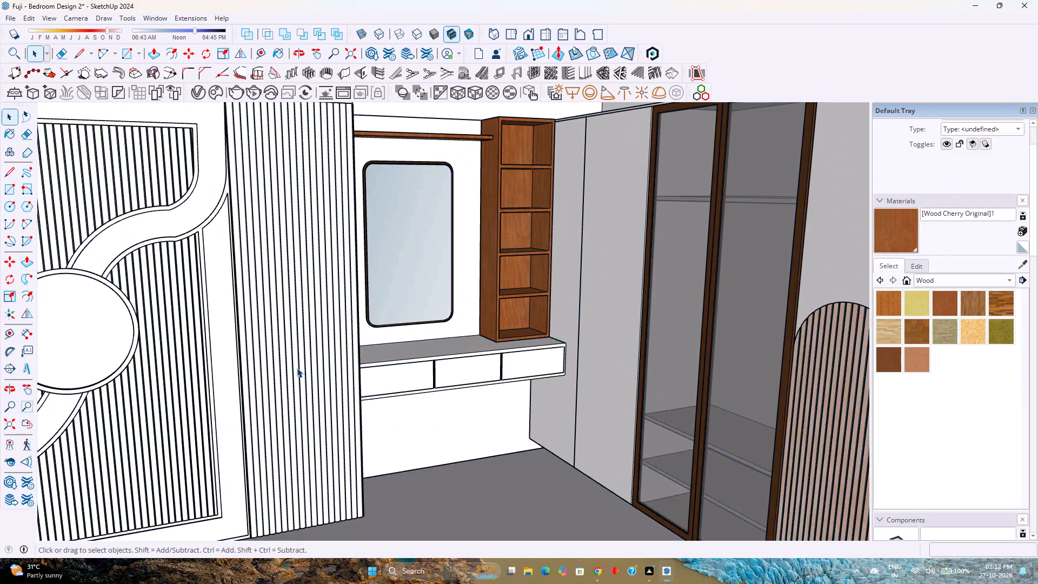
scroll(297, 368, "up", 2)
left_click(297, 368)
left_click(297, 368)
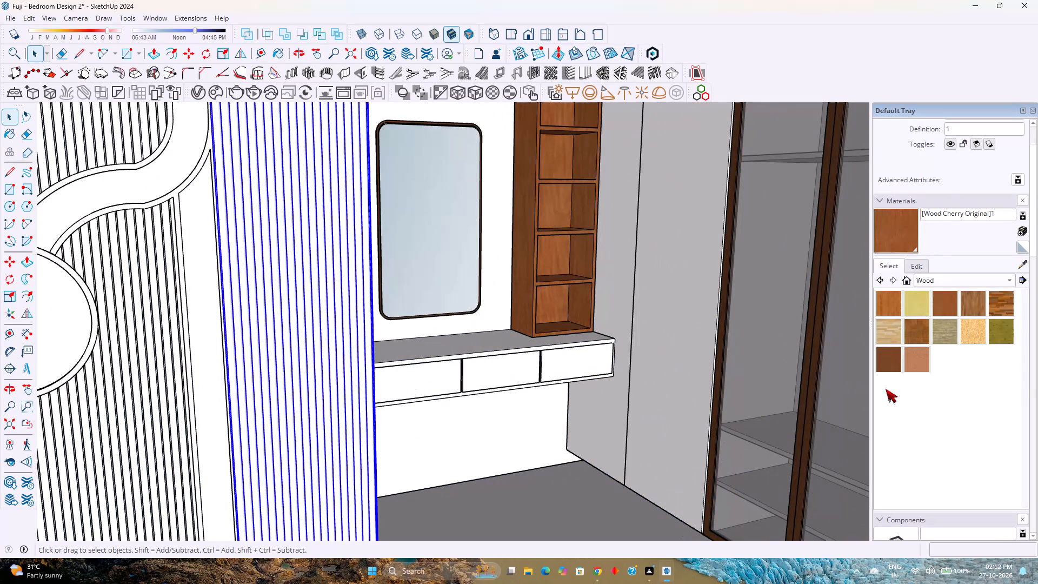
left_click(940, 284)
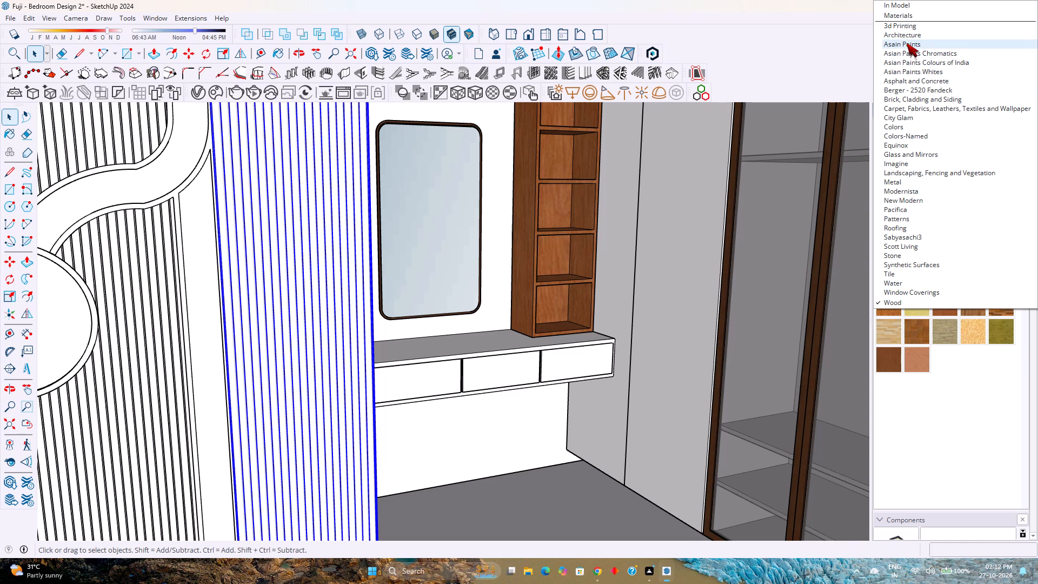
left_click(902, 3)
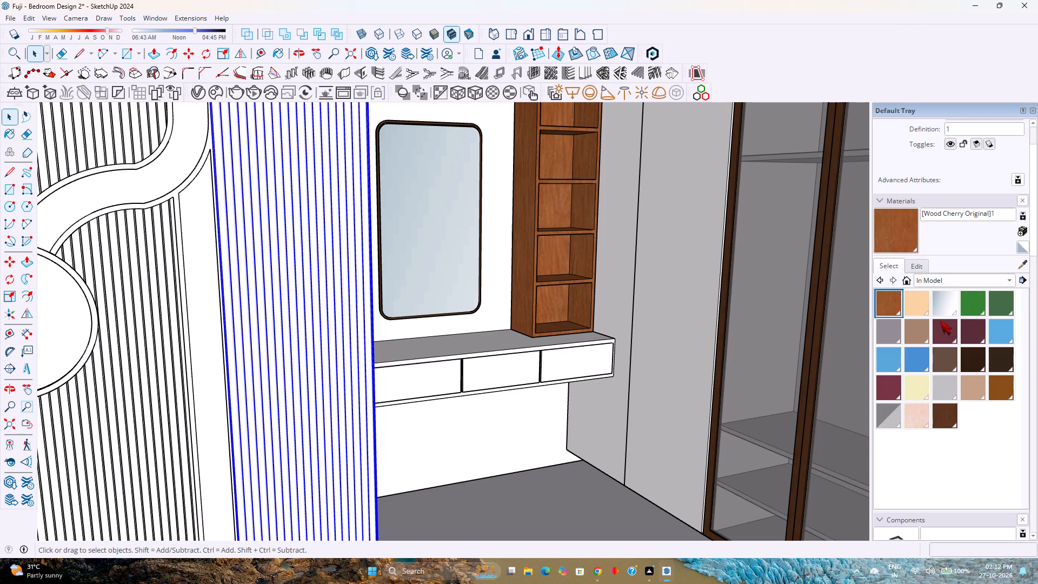
left_click(922, 300)
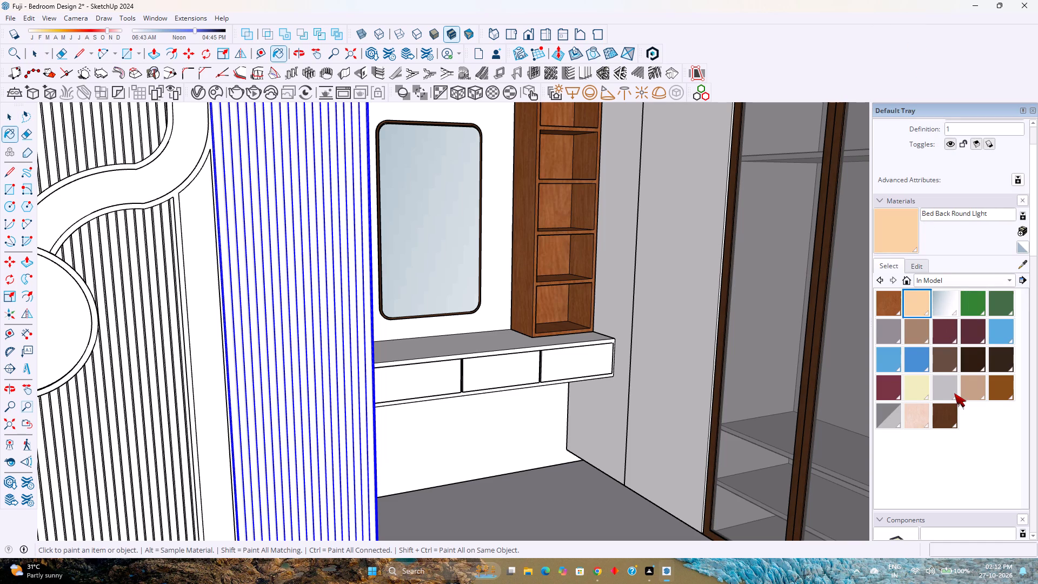
left_click(925, 414)
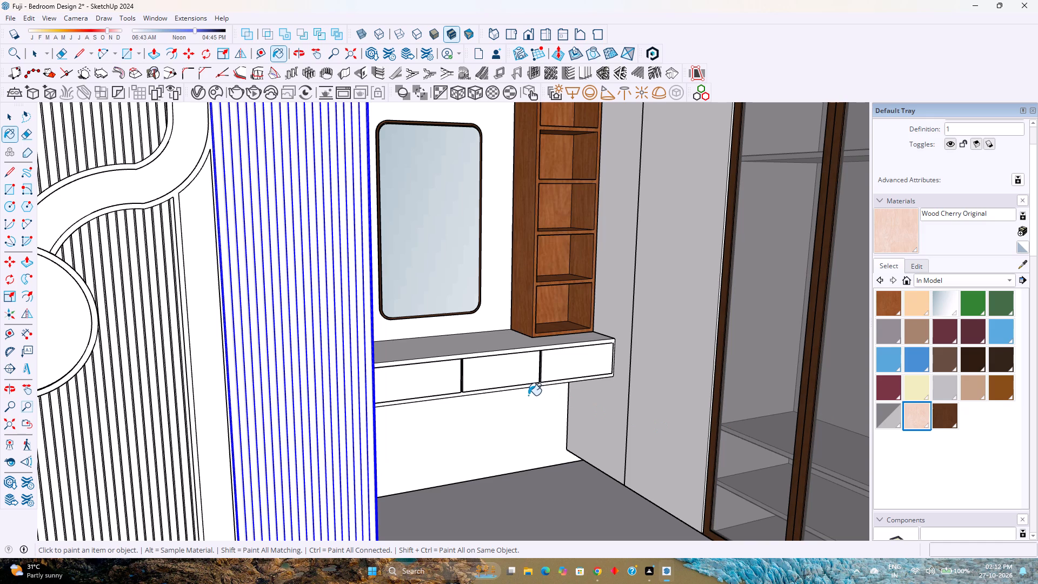
left_click(281, 312)
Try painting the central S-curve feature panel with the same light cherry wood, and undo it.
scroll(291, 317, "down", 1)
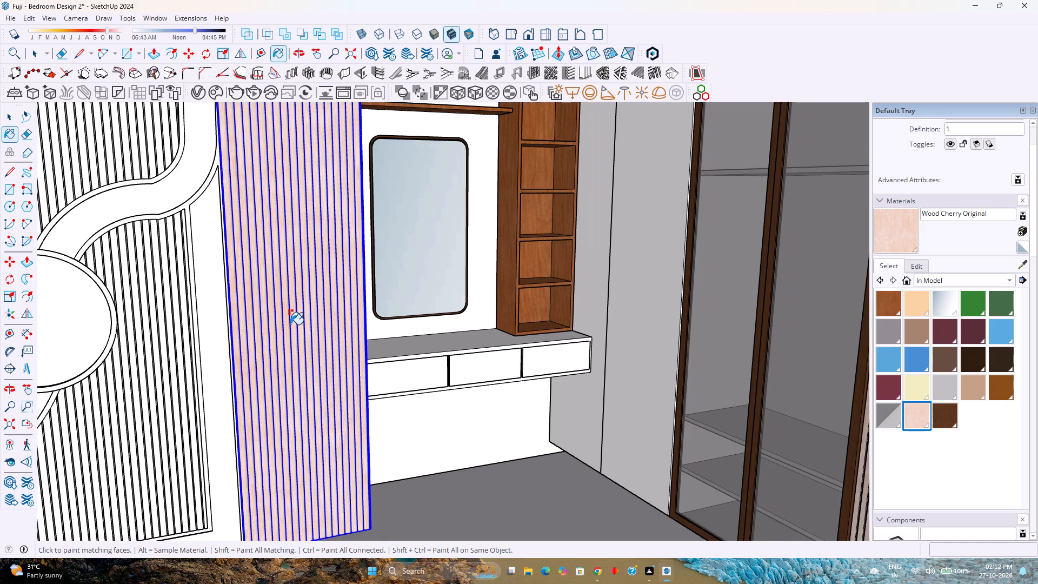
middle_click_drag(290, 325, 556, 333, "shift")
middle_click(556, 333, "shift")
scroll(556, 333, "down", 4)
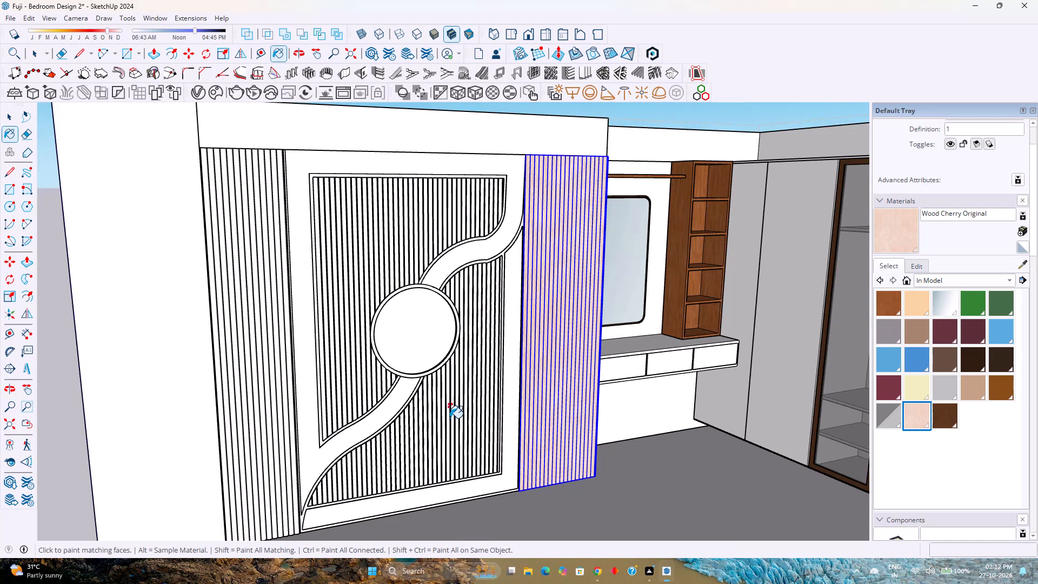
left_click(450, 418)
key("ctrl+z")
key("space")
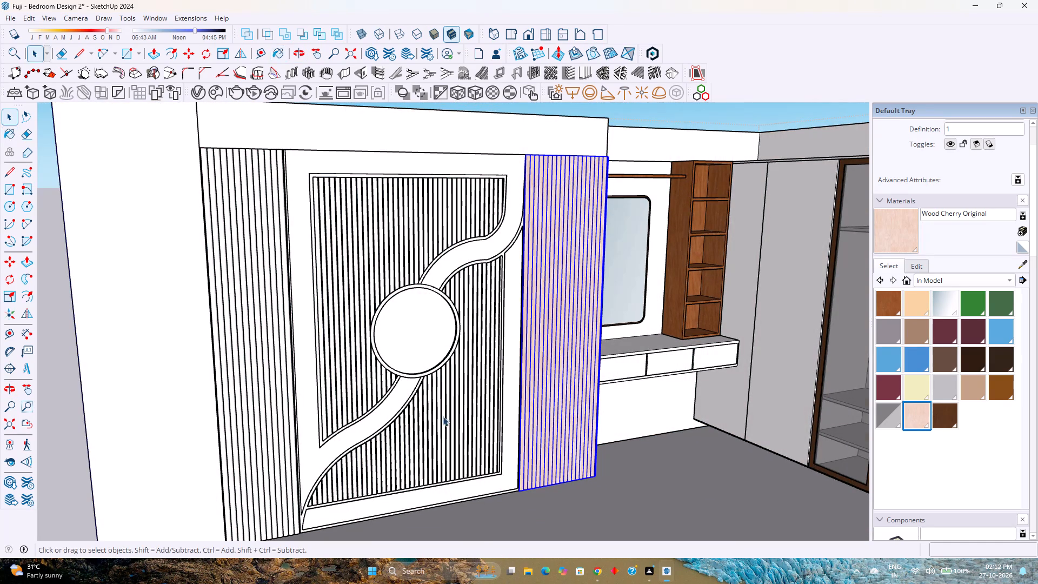
Paint the matching fluted panel on the window side with light Wood Cherry Original, and open the central feature panel's group.
double_click(268, 383)
scroll(269, 382, "up", 2)
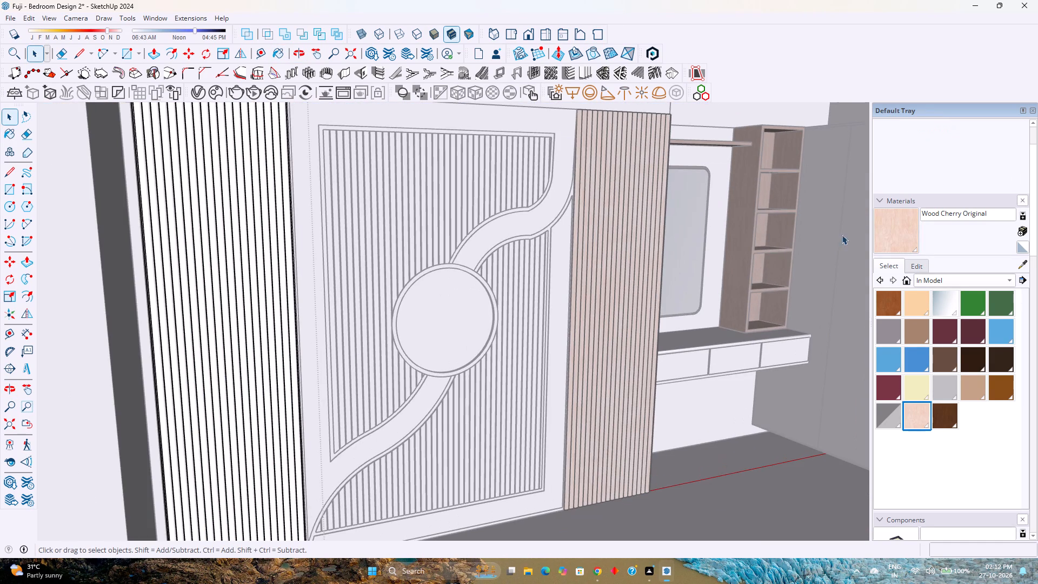
key("Escape")
left_click(222, 351)
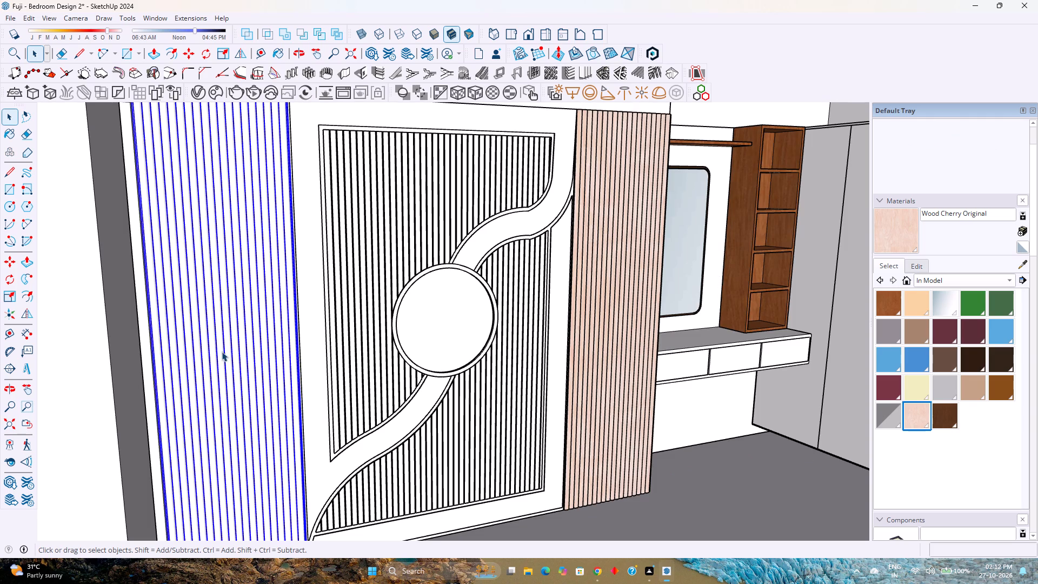
left_click(906, 236)
left_click(257, 311)
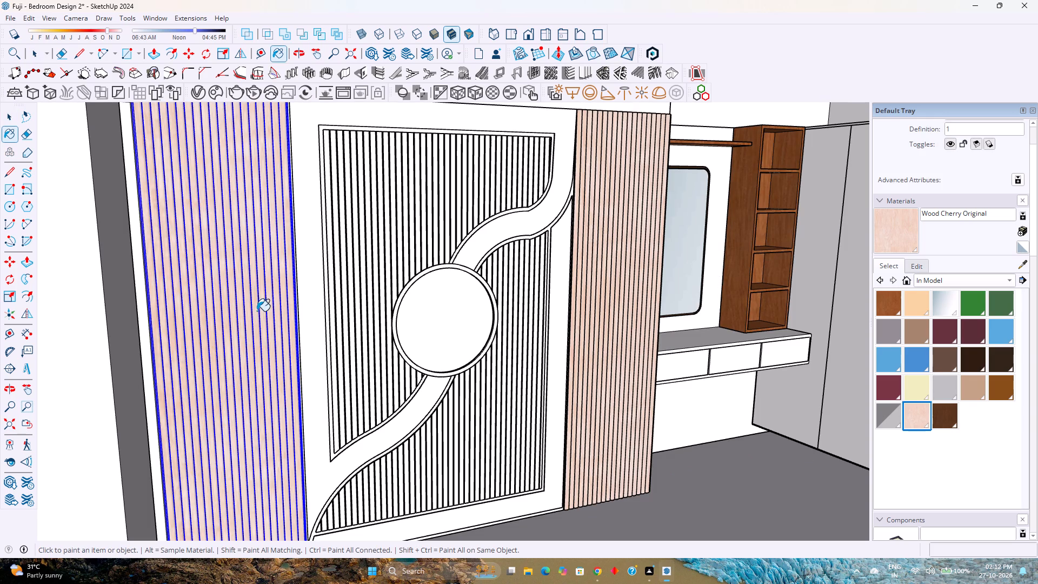
key("space")
double_click(376, 315)
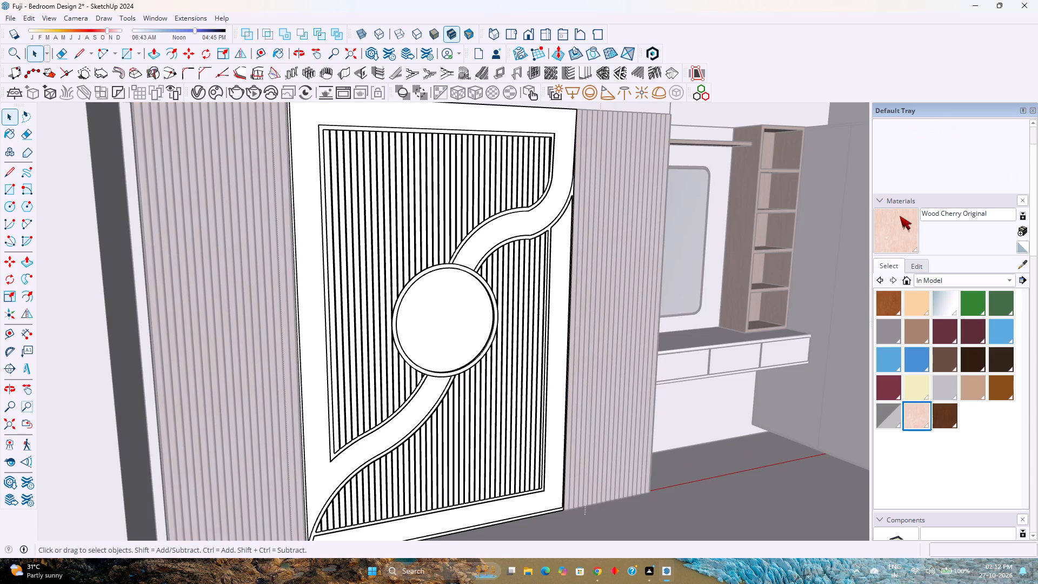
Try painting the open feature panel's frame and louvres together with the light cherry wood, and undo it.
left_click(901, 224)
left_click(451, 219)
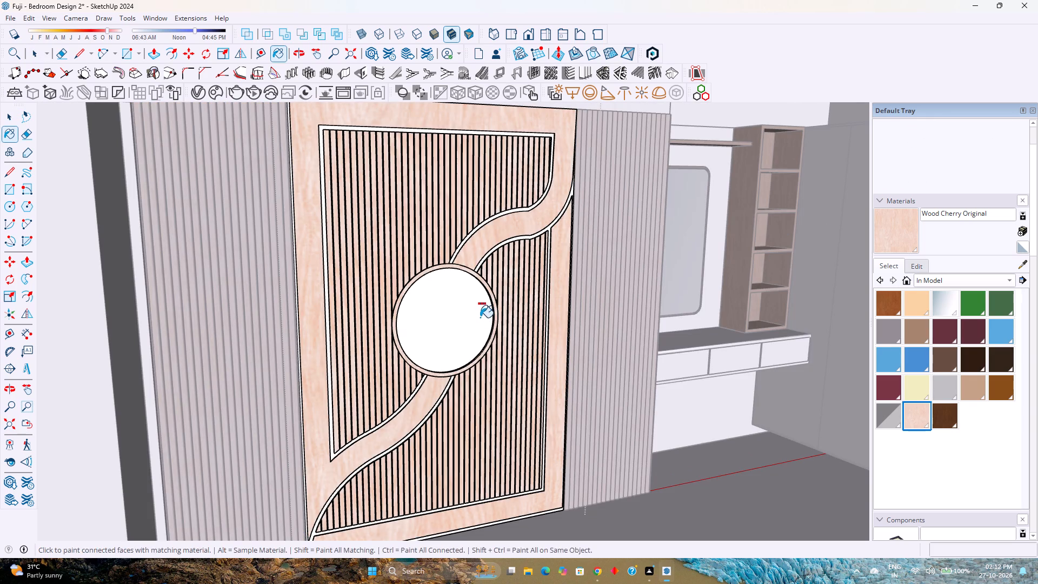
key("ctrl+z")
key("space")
Open the nested panel group, paint the louvres above and below the S-curve with light Wood Cherry Original, and return to the room group.
double_click(404, 241)
scroll(404, 241, "up", 3)
left_click(404, 241)
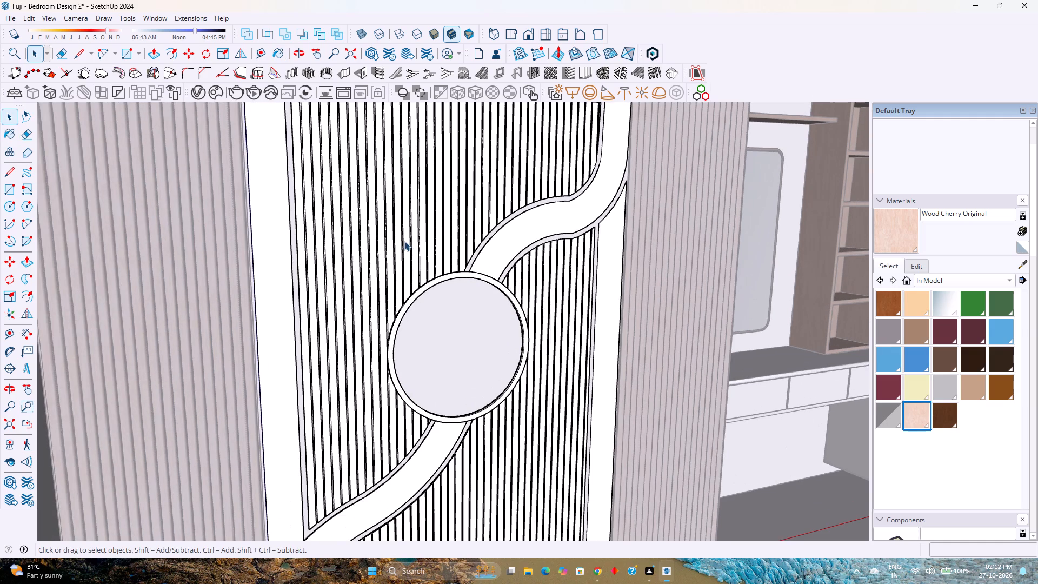
left_click(910, 231)
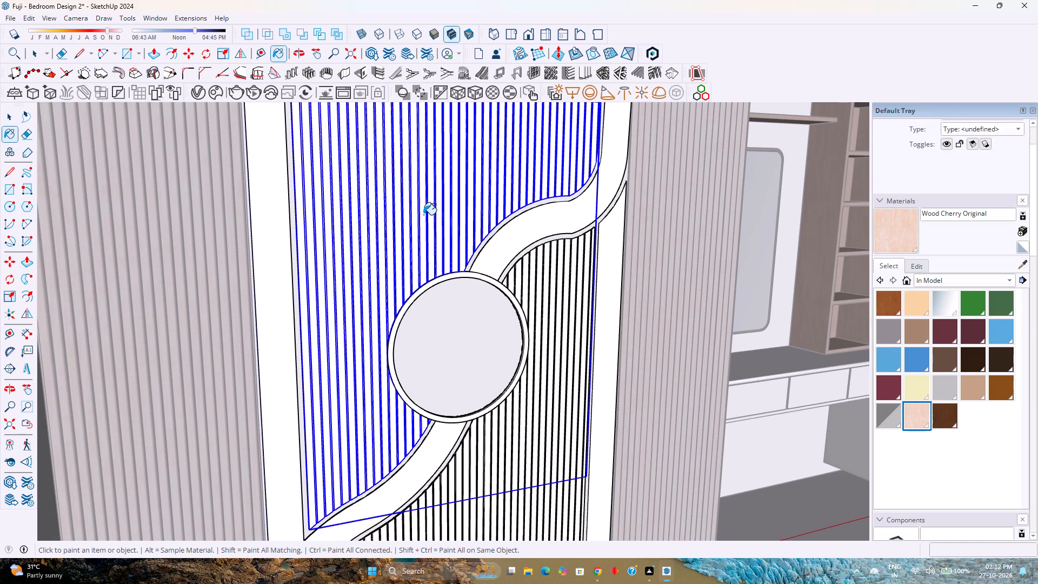
left_click(418, 210)
left_click(546, 423)
key("space")
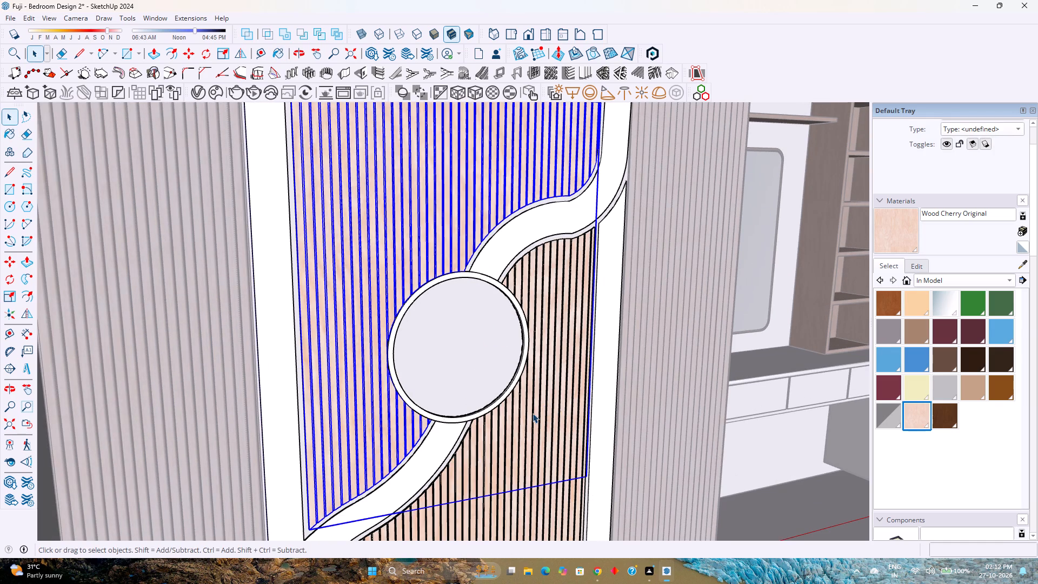
key("Escape")
scroll(486, 406, "down", 9)
middle_click_drag(549, 406, 420, 401)
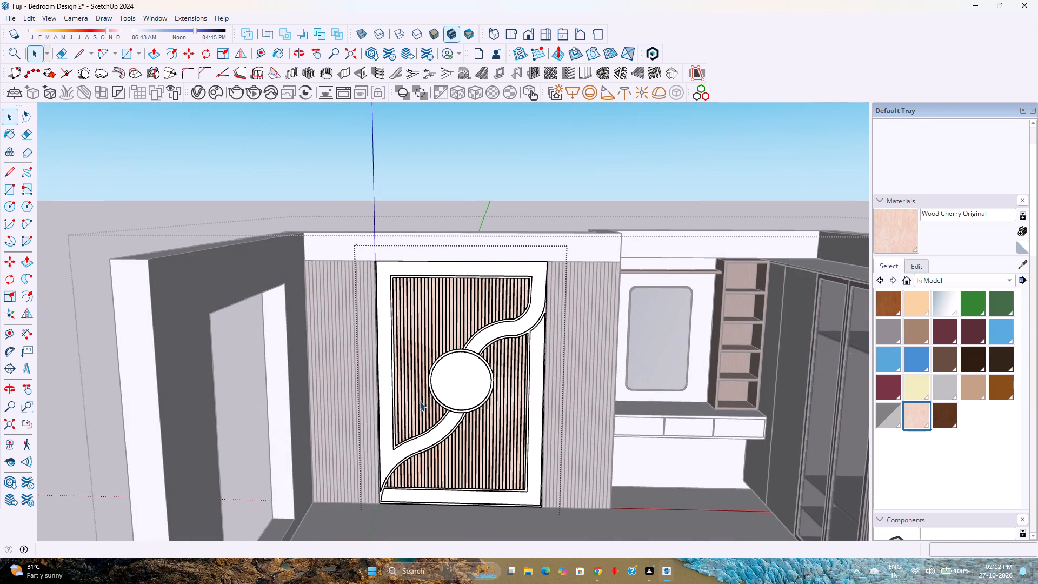
key("Escape")
Edit the light Wood Cherry Original's colour to saturation 94 and lightness 87.
scroll(420, 401, "down", 1)
middle_click_drag(478, 402, 428, 499)
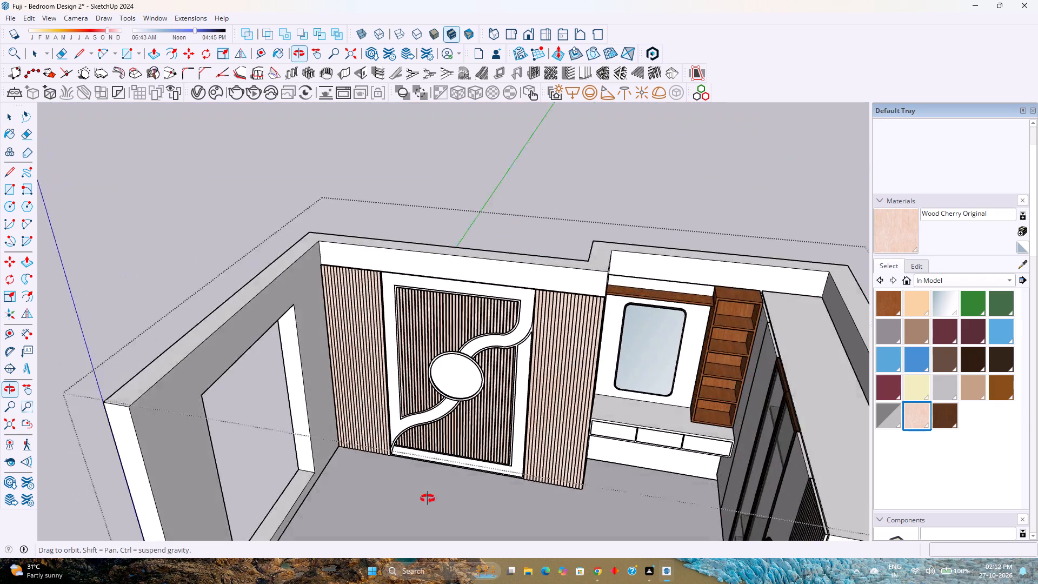
middle_click_drag(428, 499, 433, 391)
middle_click(433, 391)
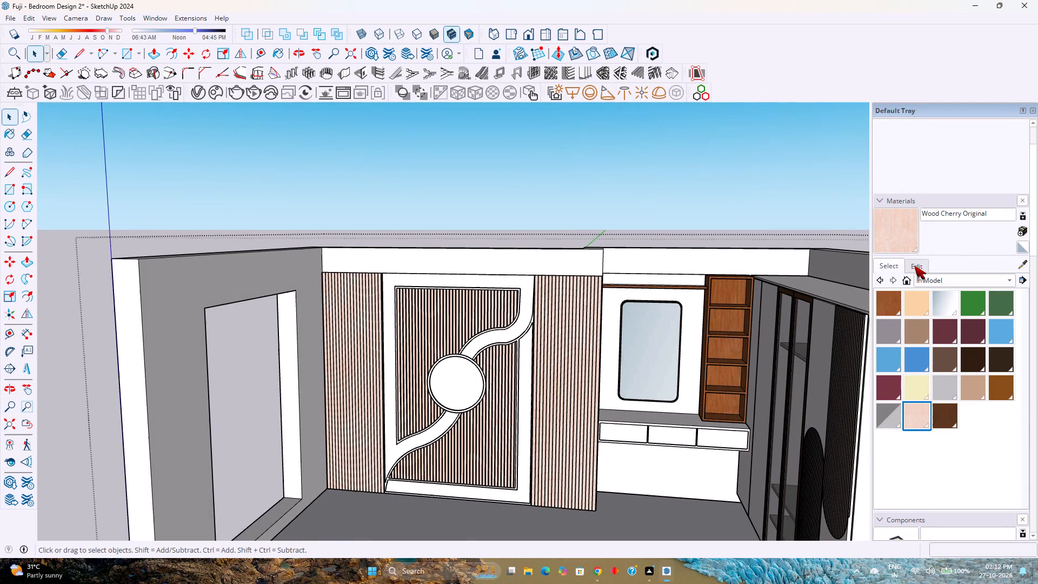
left_click(914, 266)
left_click_drag(946, 348, 949, 348)
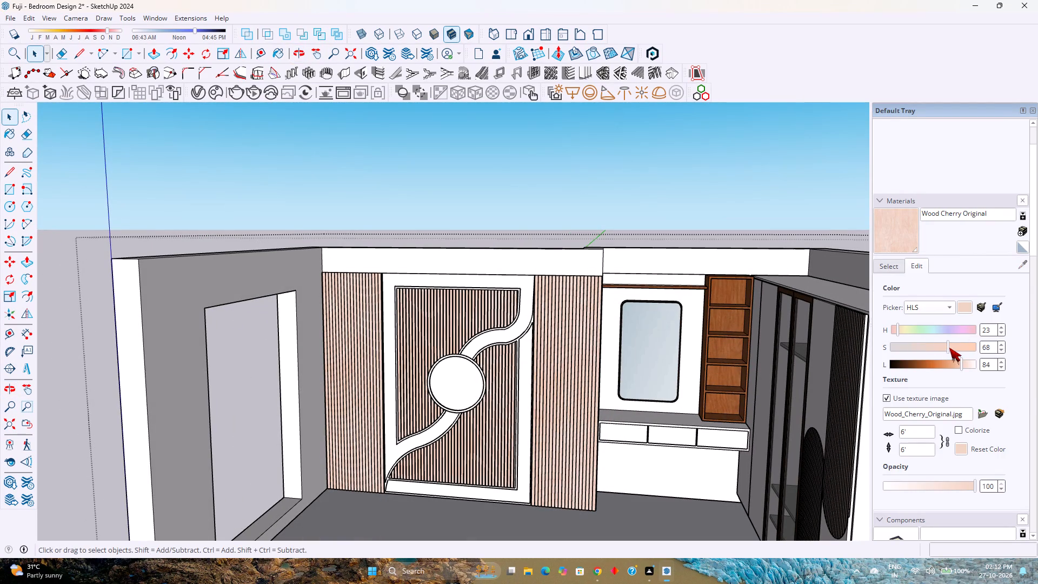
left_click_drag(949, 348, 969, 346)
left_click(966, 359)
triple_click(963, 364)
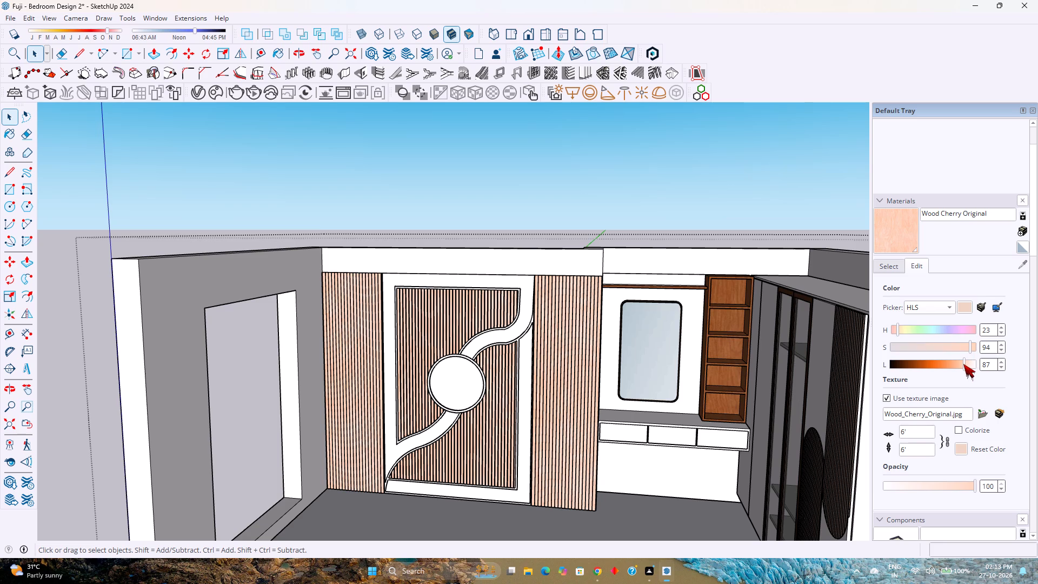
left_click(965, 364)
Set the light Wood Cherry Original's lightness to 92.
scroll(656, 332, "down", 4)
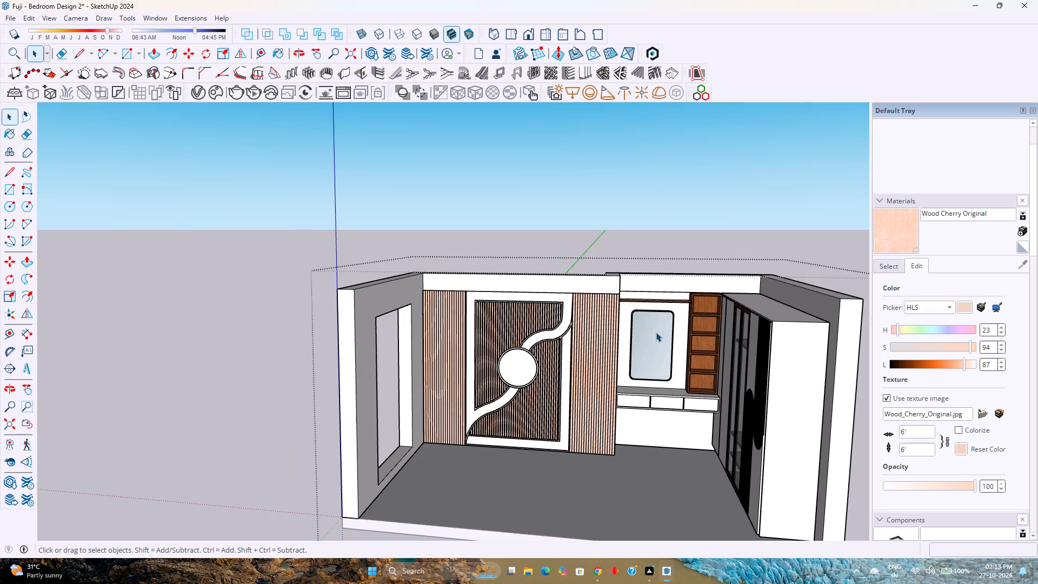
middle_click_drag(655, 331, 553, 320, "shift")
middle_click(552, 320, "shift")
middle_click_drag(547, 320, 668, 351)
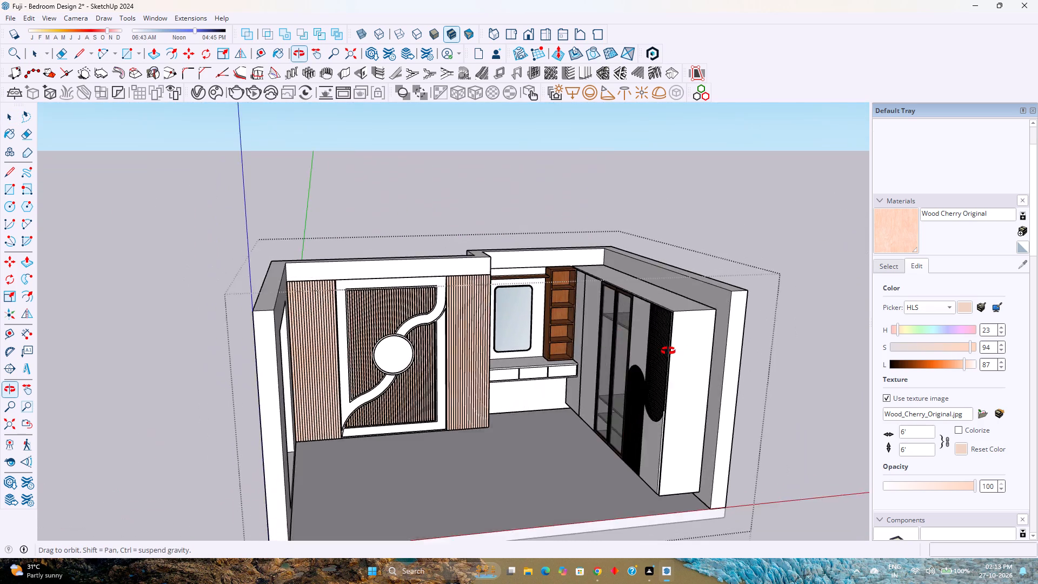
middle_click_drag(668, 351, 790, 367)
middle_click(790, 367)
scroll(588, 359, "up", 9)
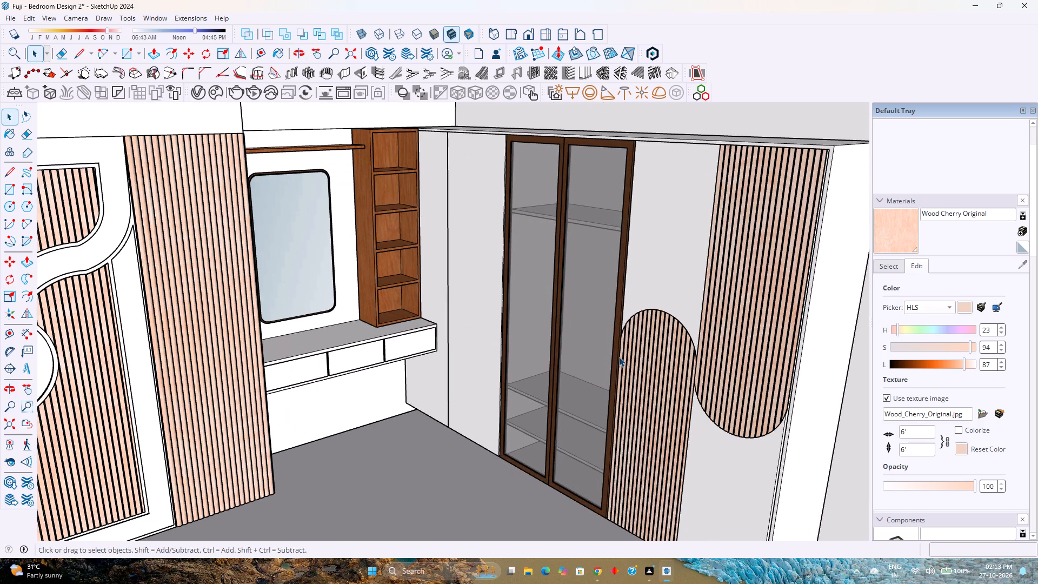
scroll(556, 356, "down", 3)
middle_click_drag(531, 361, 627, 426, "shift")
middle_click(627, 426, "shift")
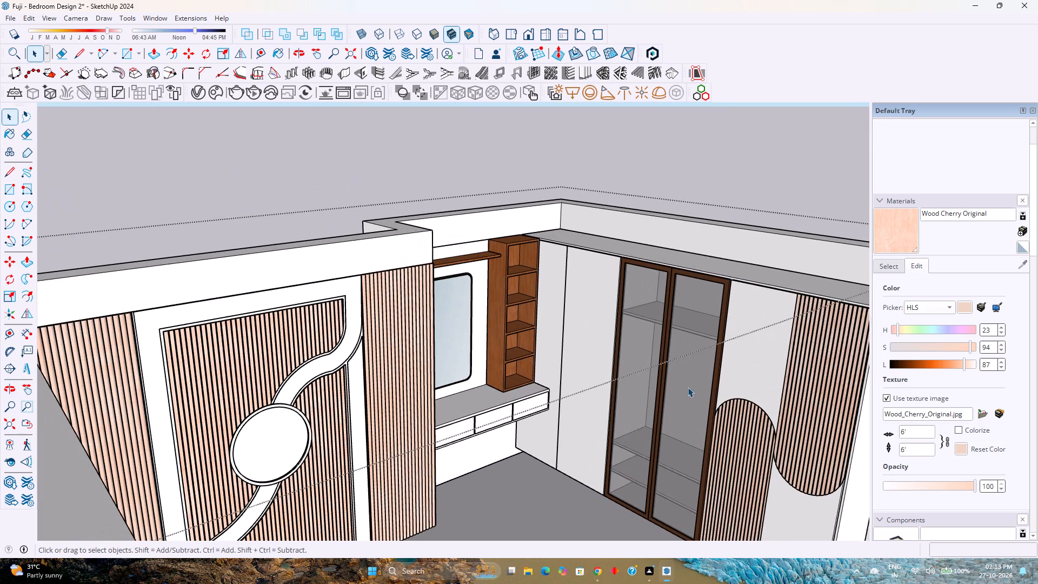
scroll(362, 377, "up", 5)
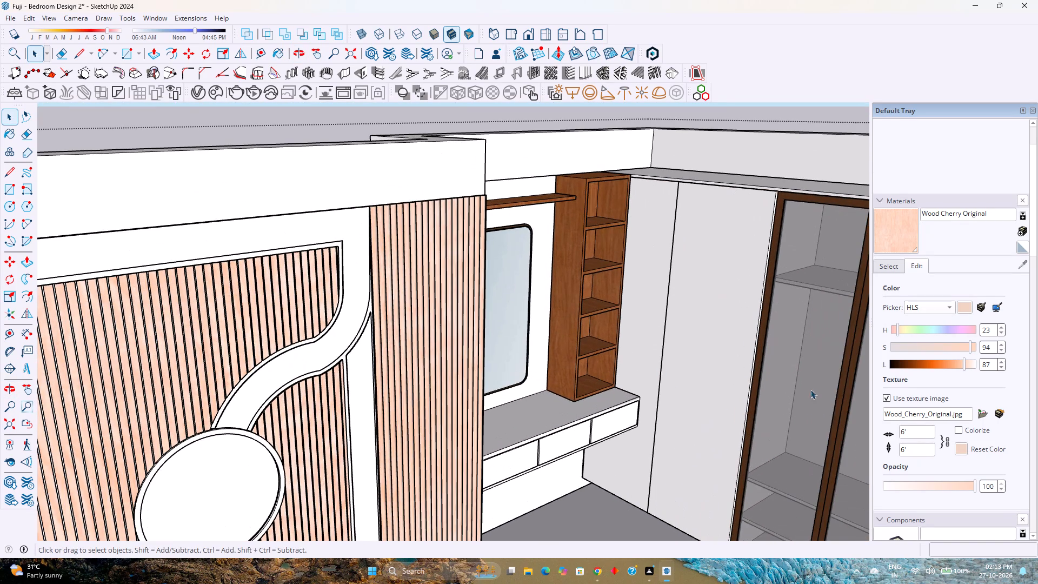
left_click(968, 366)
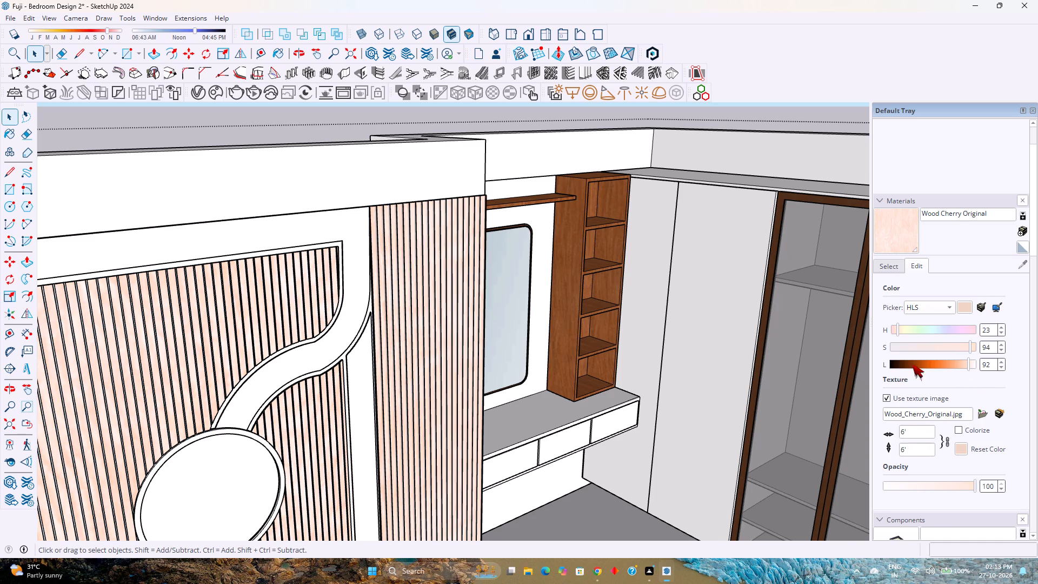
Examine the light cherry louvres on the bed-back wall up close, especially around the lower end of the feature panel's S-curve.
scroll(679, 362, "down", 4)
middle_click_drag(678, 362, 408, 366)
middle_click(408, 366)
scroll(404, 366, "down", 5)
middle_click_drag(335, 389, 361, 358)
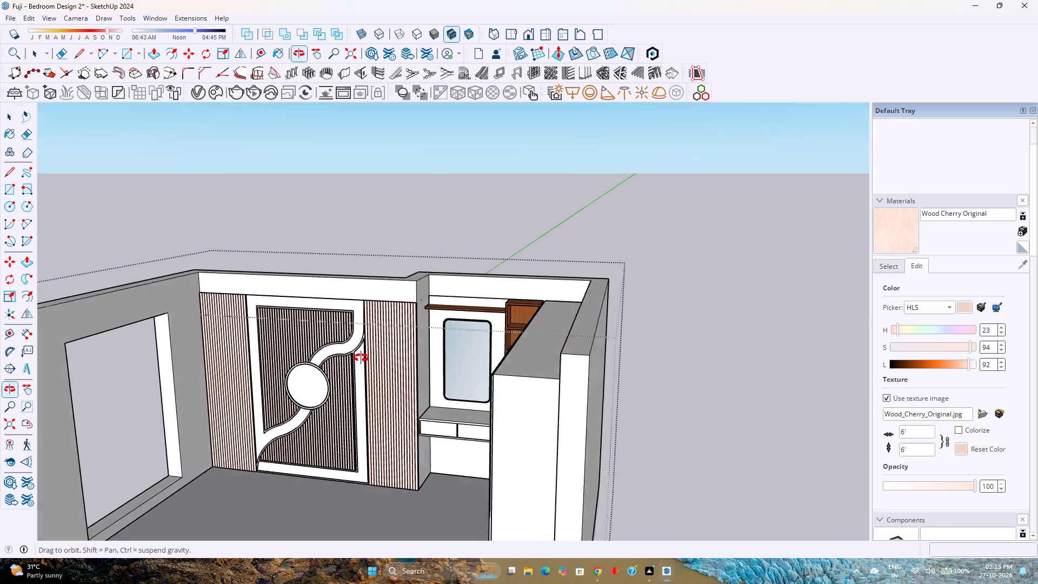
middle_click_drag(361, 358, 453, 366)
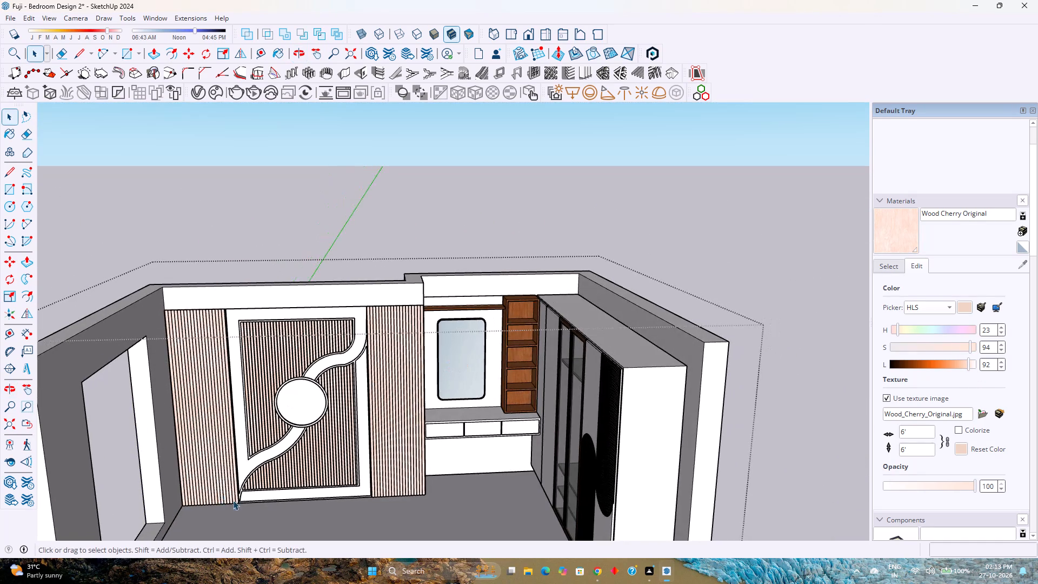
scroll(240, 501, "up", 17)
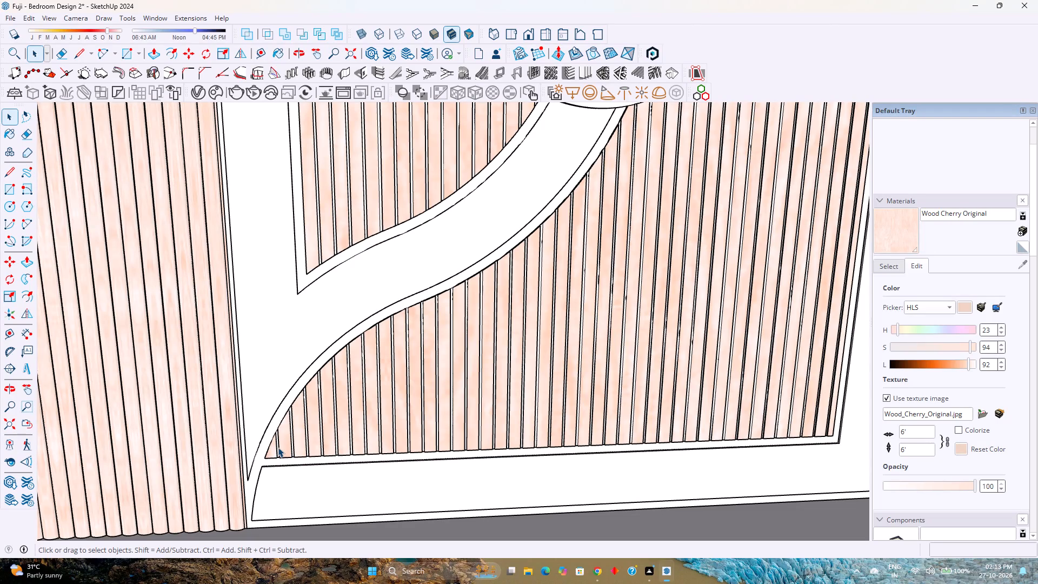
scroll(278, 447, "down", 1)
scroll(302, 442, "up", 6)
middle_click_drag(297, 441, 395, 509)
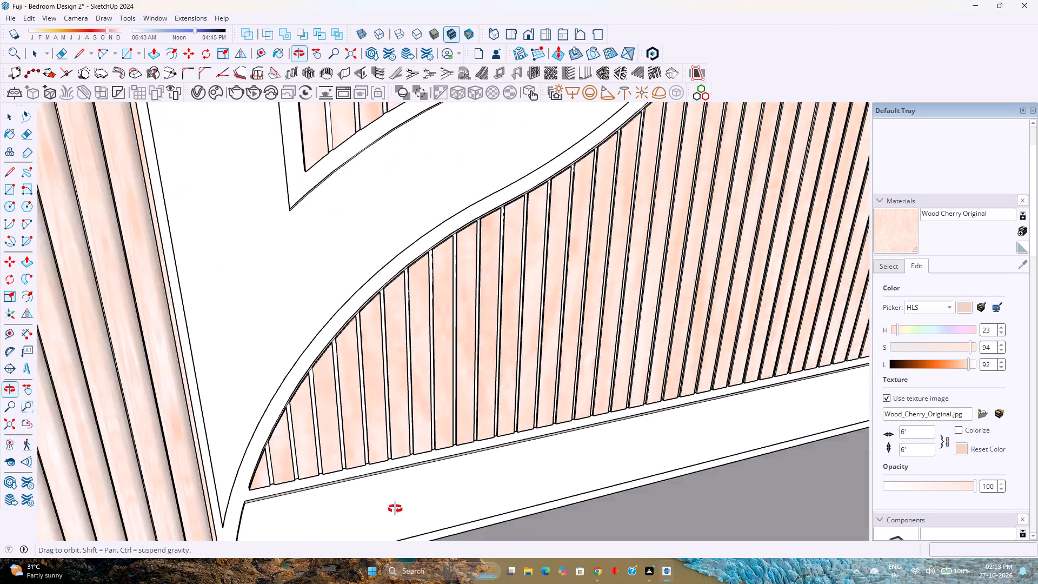
middle_click_drag(395, 509, 463, 501)
middle_click(463, 501)
scroll(341, 406, "up", 15)
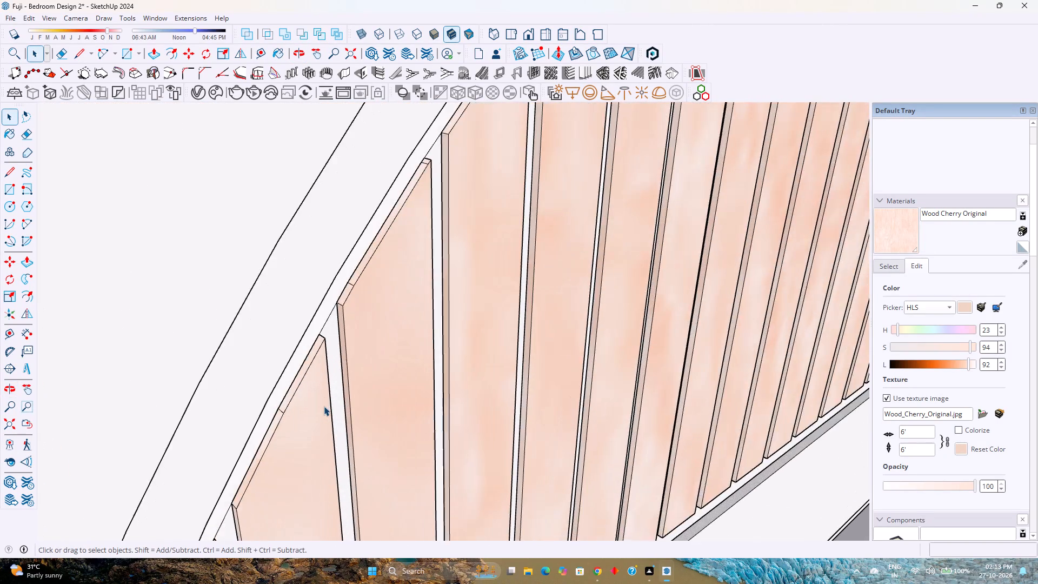
scroll(324, 406, "up", 6)
scroll(309, 412, "down", 12)
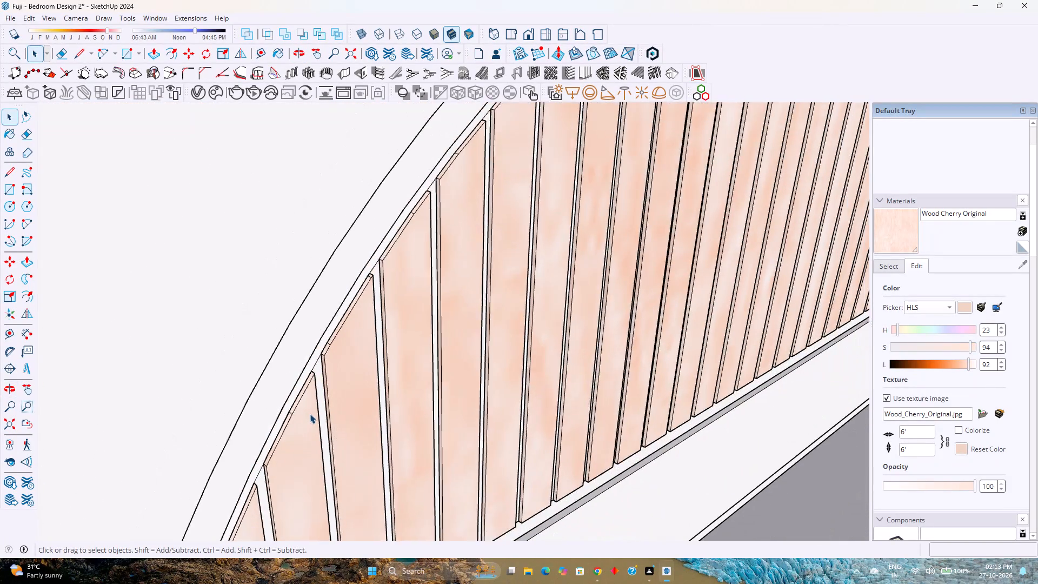
scroll(310, 414, "down", 2)
middle_click_drag(364, 426, 239, 377)
middle_click(236, 376)
scroll(234, 376, "down", 12)
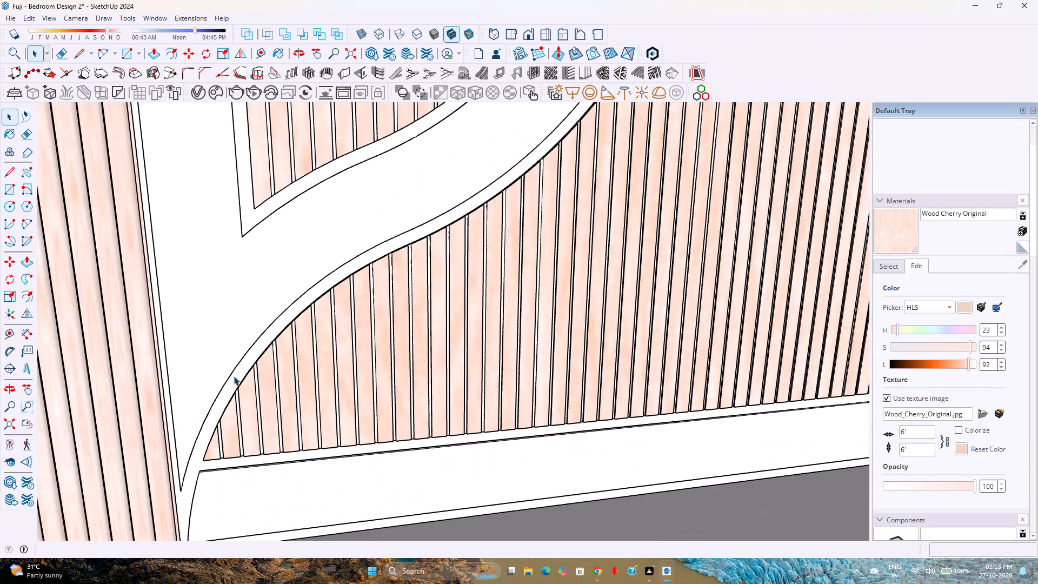
scroll(234, 376, "down", 17)
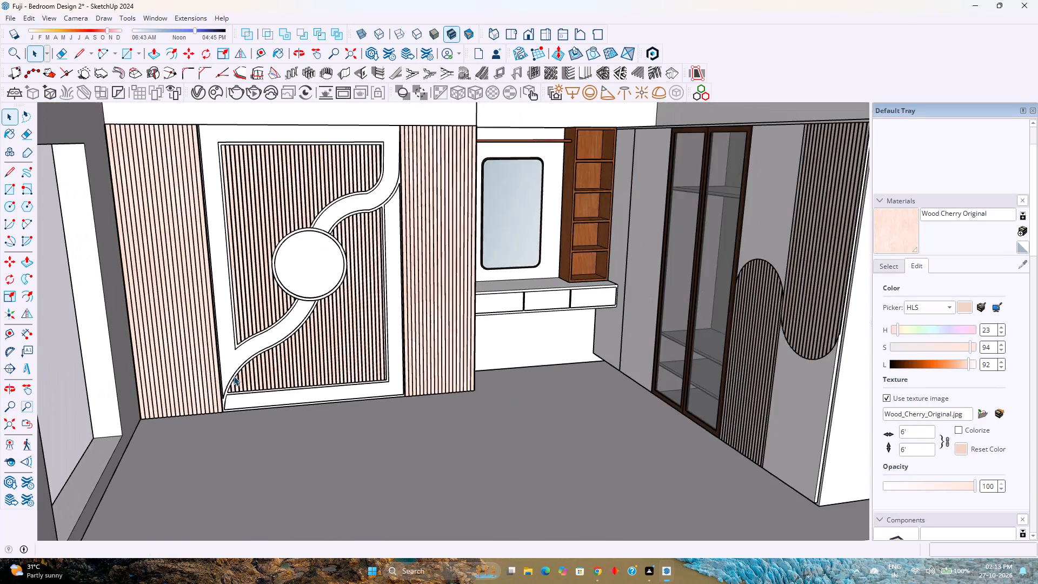
scroll(234, 376, "down", 7)
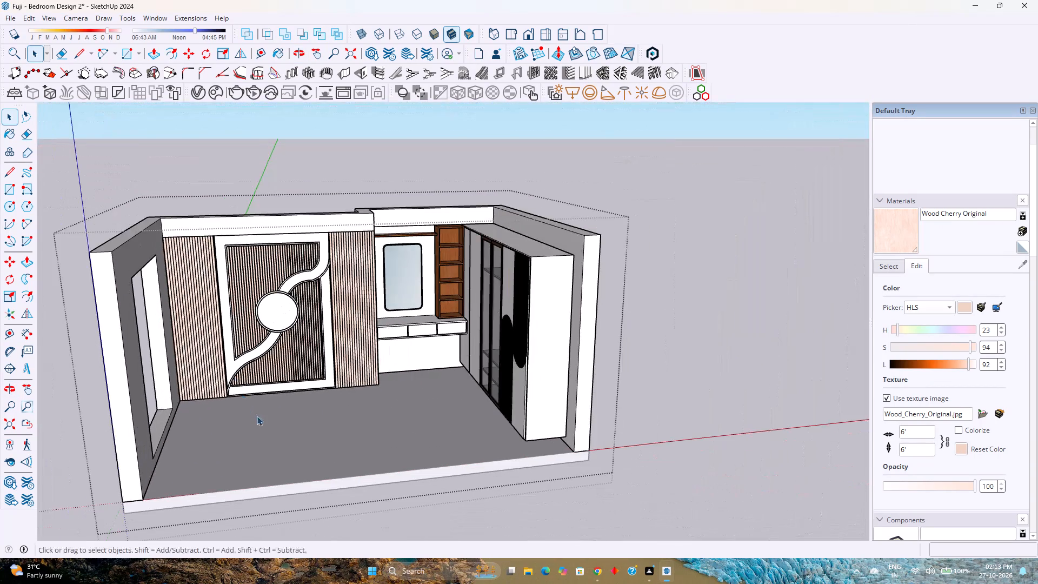
Examine the whole bedroom from several angles, comparing the bed-back panelling with the dressing unit and wardrobe louvres.
scroll(257, 416, "down", 2)
middle_click_drag(259, 412, 299, 447, "shift")
middle_click(299, 447, "shift")
scroll(279, 417, "up", 5)
middle_click_drag(295, 393, 333, 444, "shift")
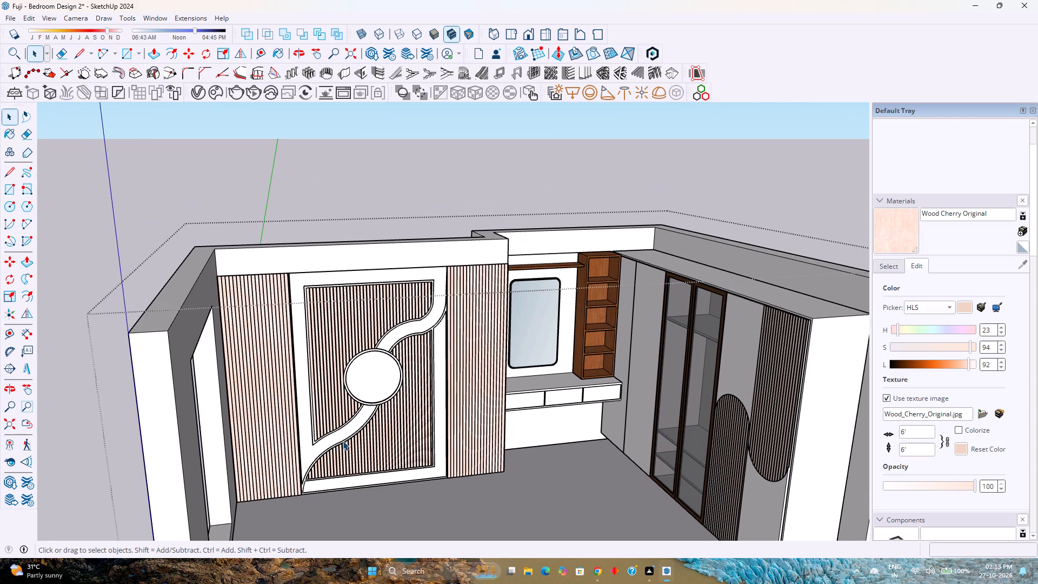
middle_click_drag(379, 439, 299, 426)
middle_click(299, 426)
scroll(321, 449, "up", 4)
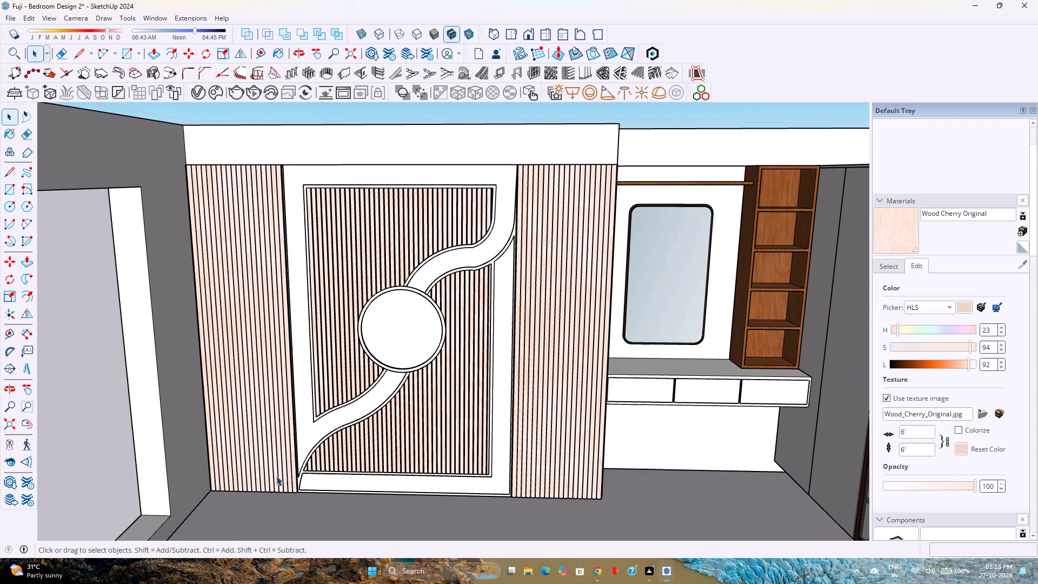
middle_click_drag(416, 436, 402, 433, "shift")
middle_click(402, 433, "shift")
scroll(402, 426, "down", 7)
middle_click_drag(436, 455, 375, 376, "shift")
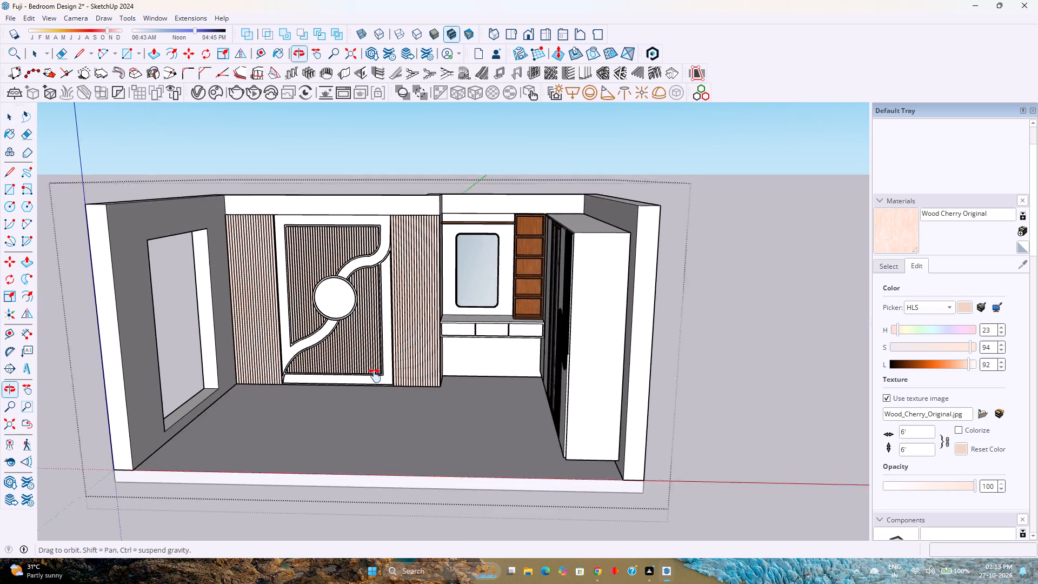
middle_click_drag(375, 376, 375, 375, "shift")
middle_click_drag(375, 375, 638, 475)
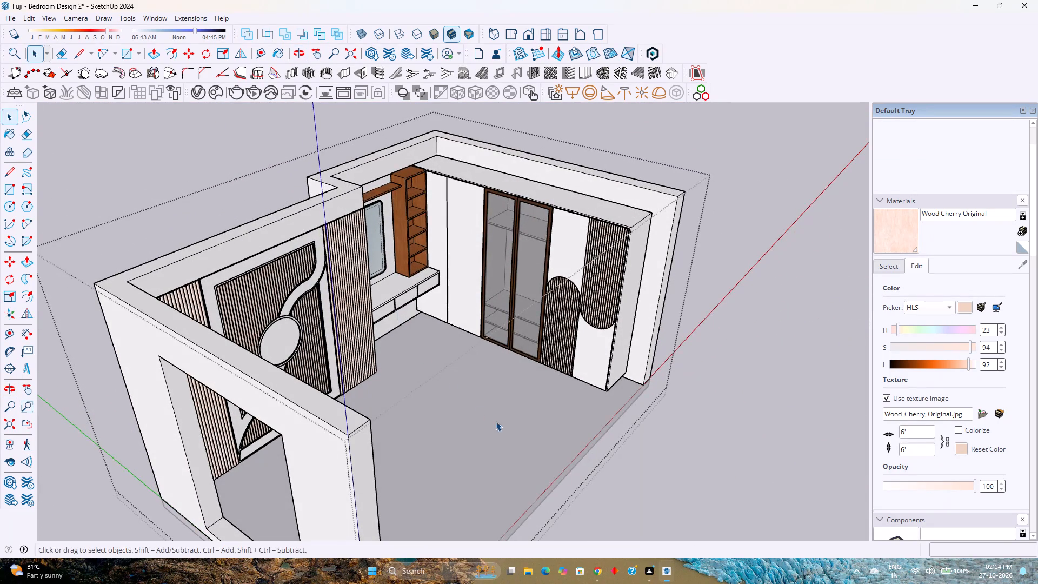
middle_click_drag(496, 421, 249, 413)
middle_click(247, 413)
Open the bedroom's floor slab group for editing.
left_click(318, 424)
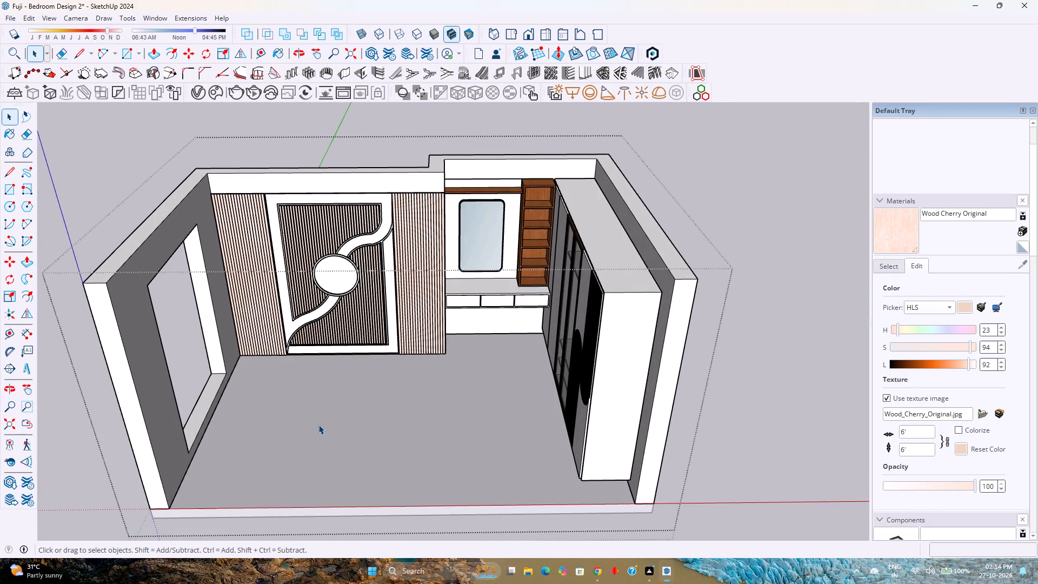
key("Escape")
left_click(318, 424)
double_click(318, 424)
scroll(318, 424, "up", 3)
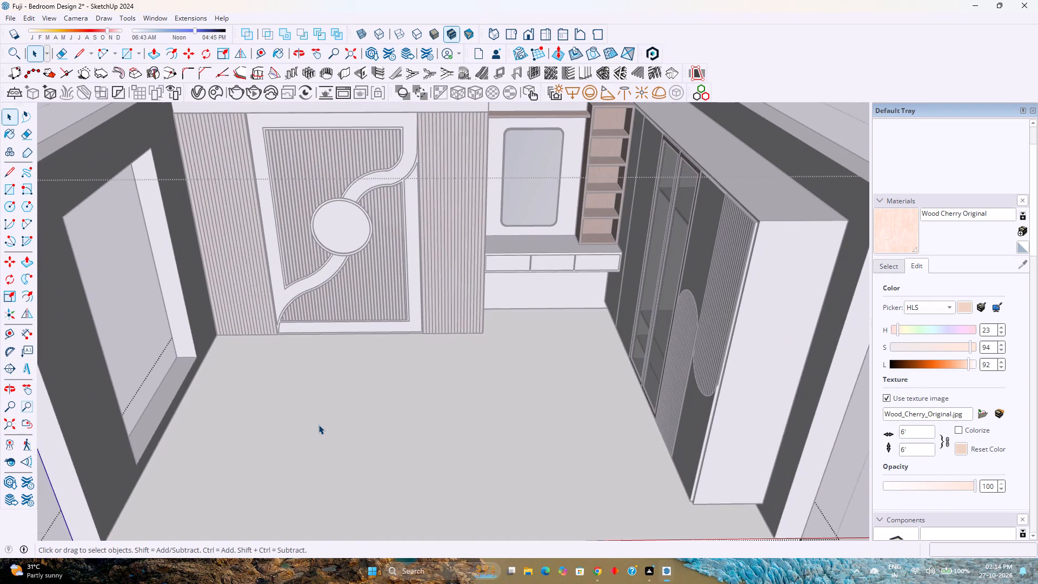
middle_click_drag(317, 429, 318, 404)
middle_click(318, 404)
scroll(318, 404, "down", 3)
middle_click_drag(347, 396, 325, 453, "shift")
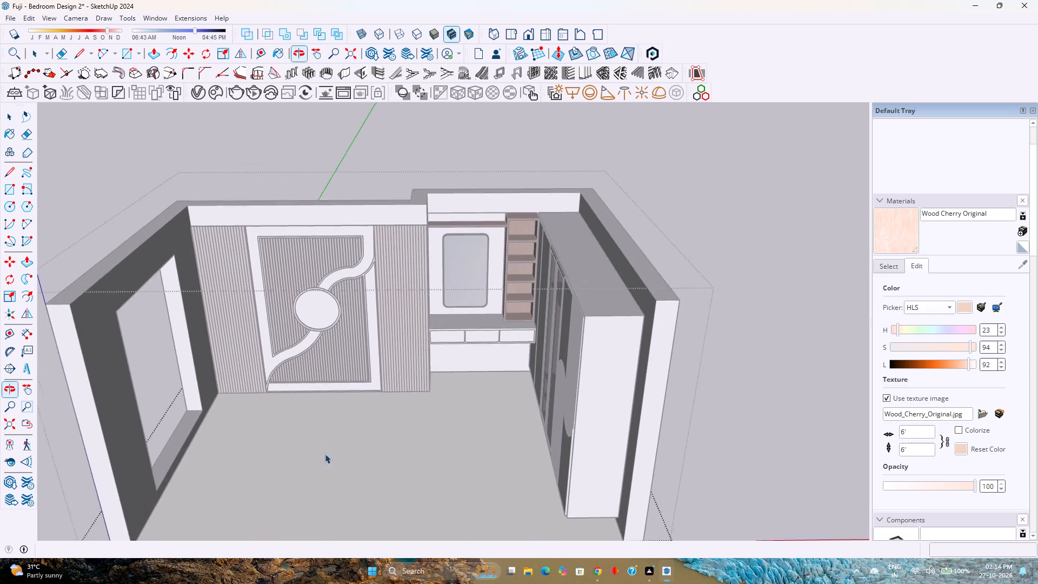
middle_click_drag(324, 454, 326, 406)
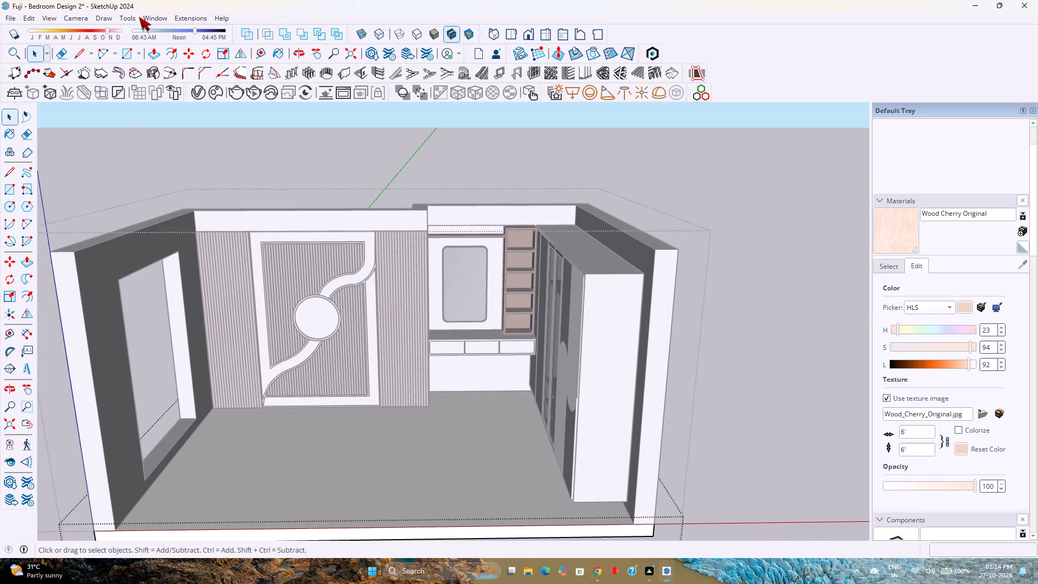
Search the 3D Warehouse models for "bed".
left_click(145, 17)
left_click(177, 102)
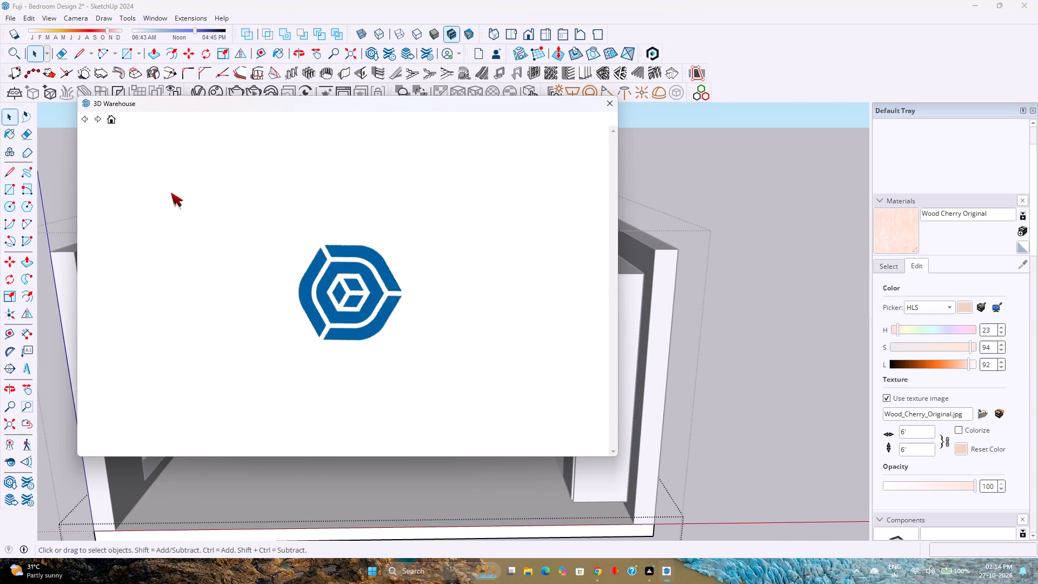
left_click(244, 154)
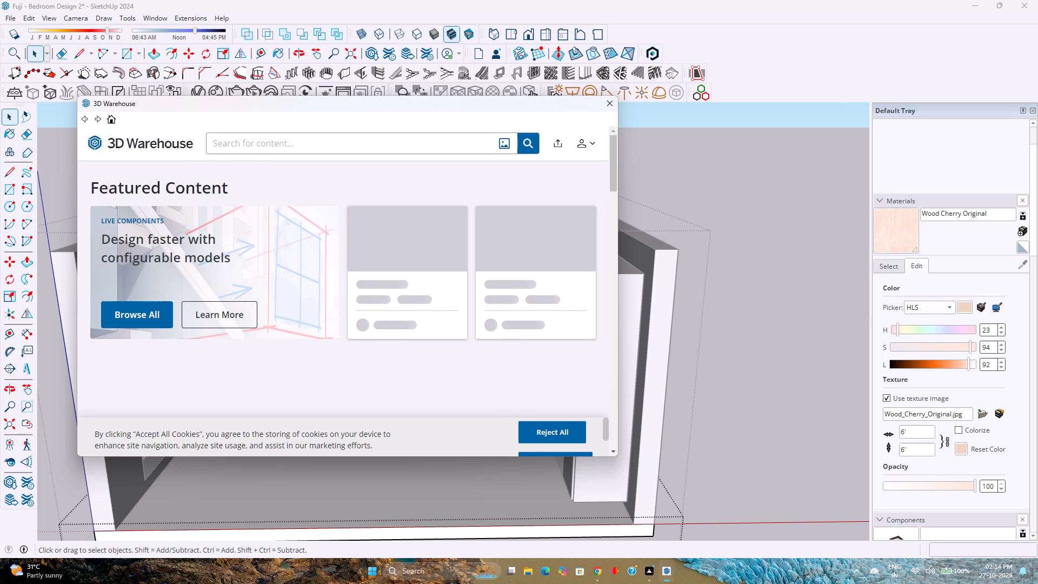
left_click(250, 148)
type("bed")
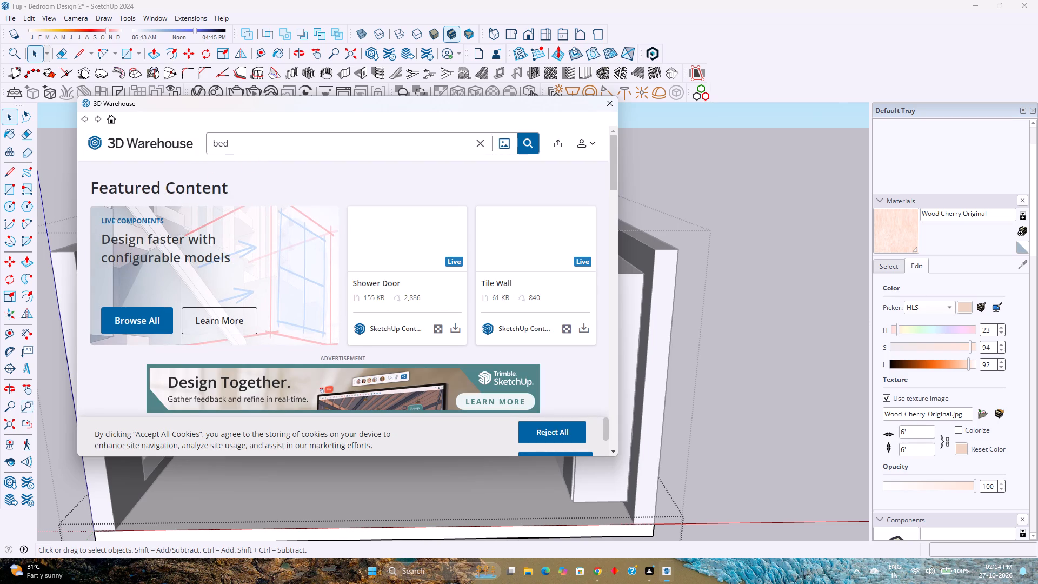
key("Return")
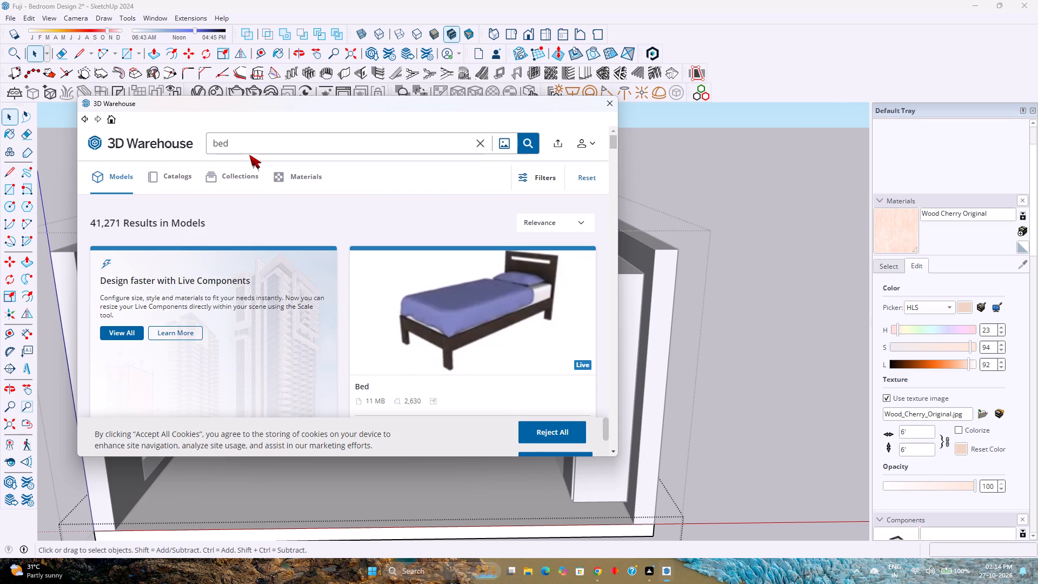
Browse the 3D Warehouse bed results, comparing the model previews for a bed that suits the bedroom.
scroll(302, 298, "down", 6)
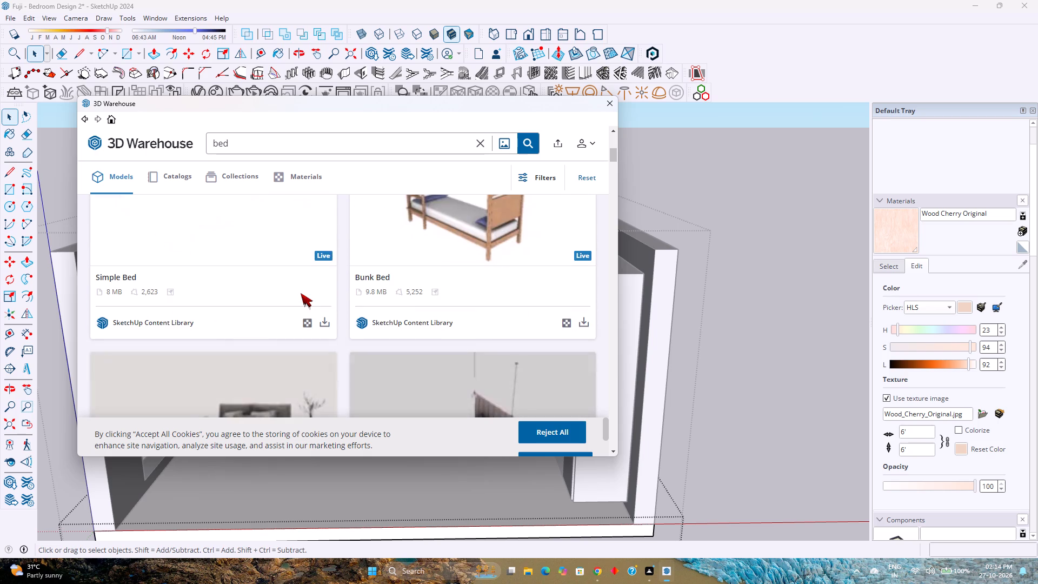
scroll(301, 293, "down", 4)
scroll(300, 293, "up", 2)
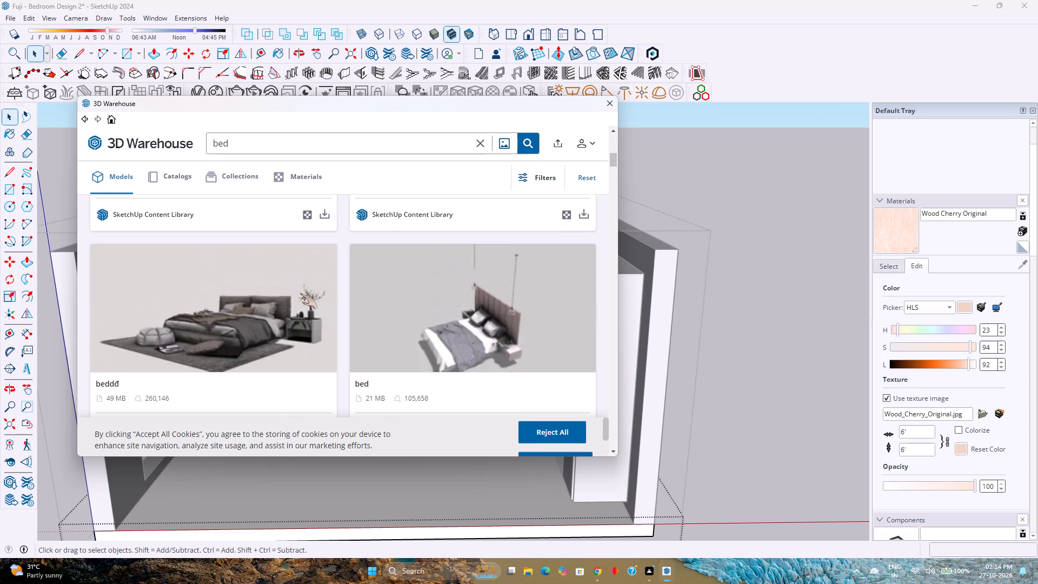
scroll(300, 293, "down", 4)
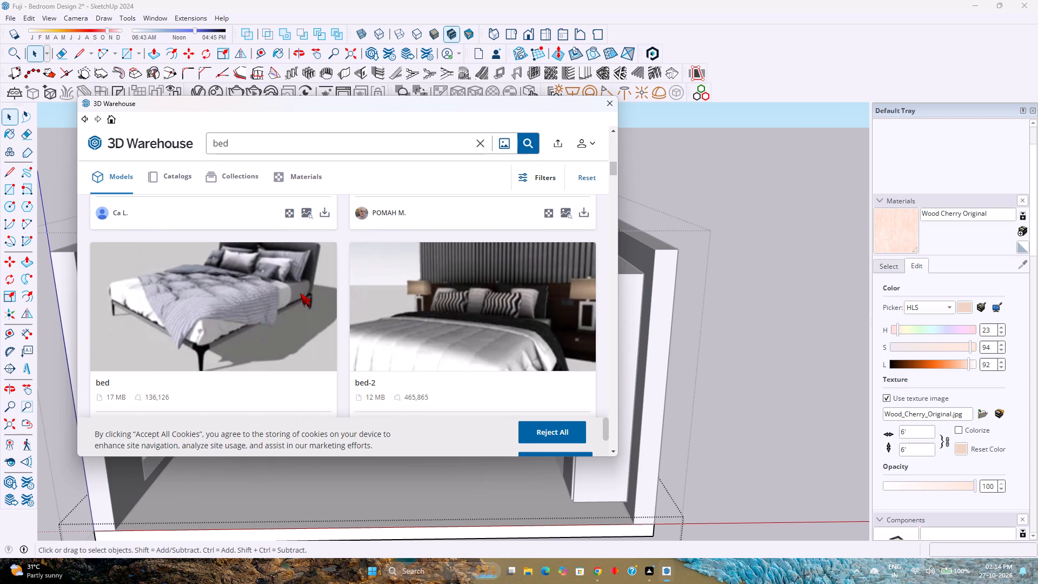
scroll(300, 293, "up", 4)
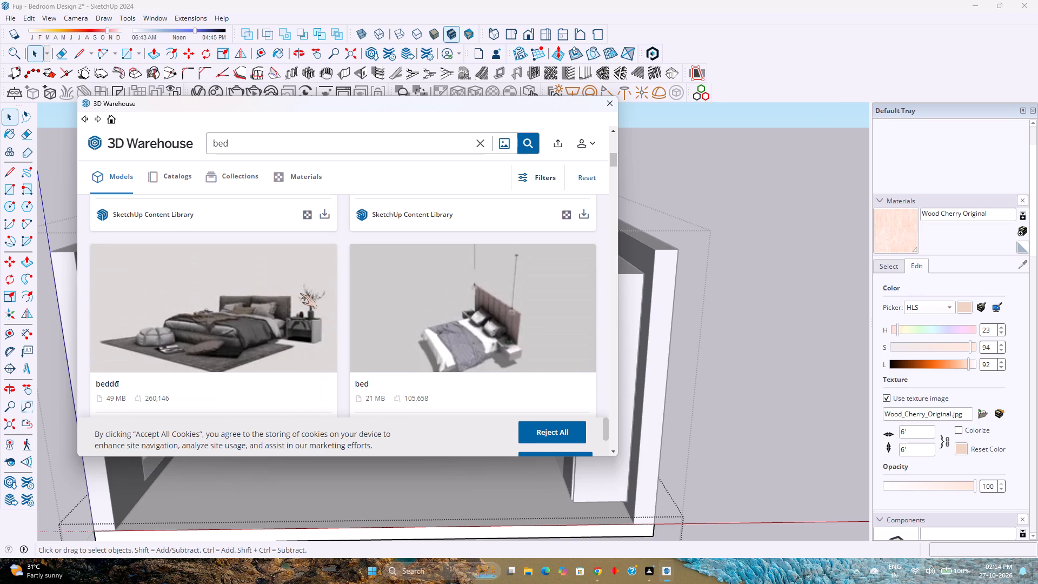
scroll(300, 293, "down", 8)
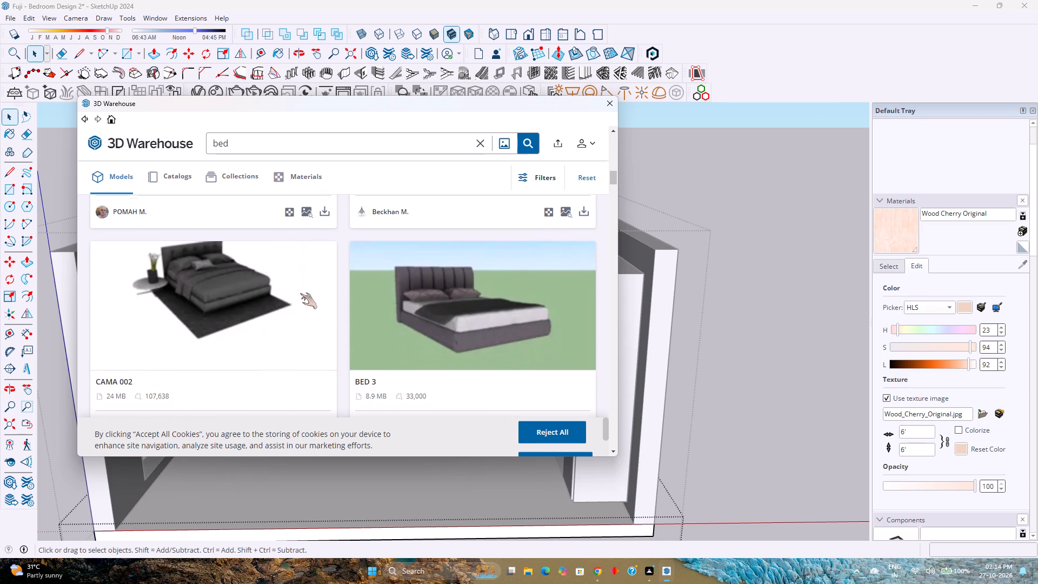
scroll(300, 293, "down", 1)
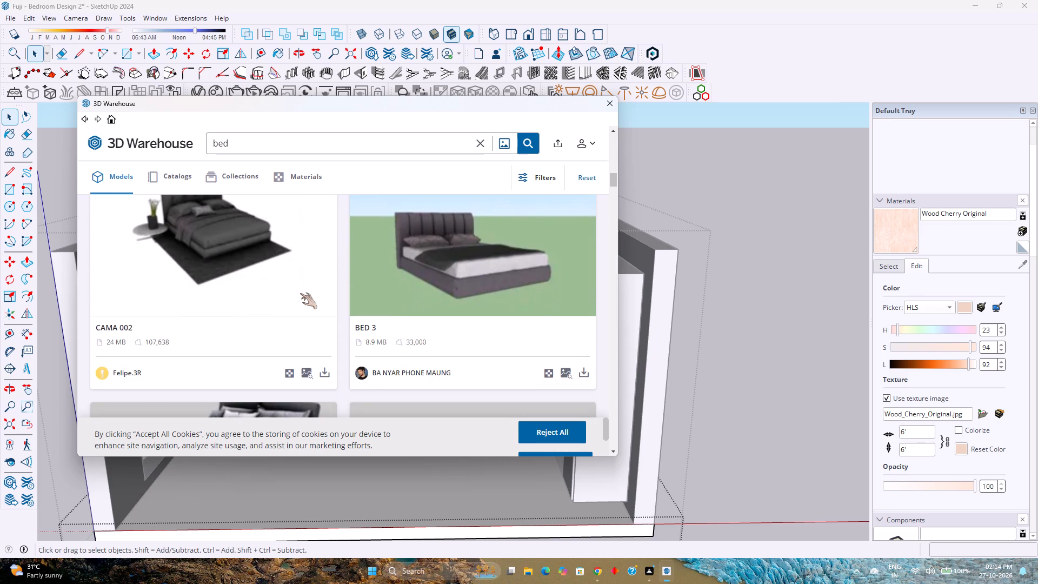
scroll(300, 293, "up", 2)
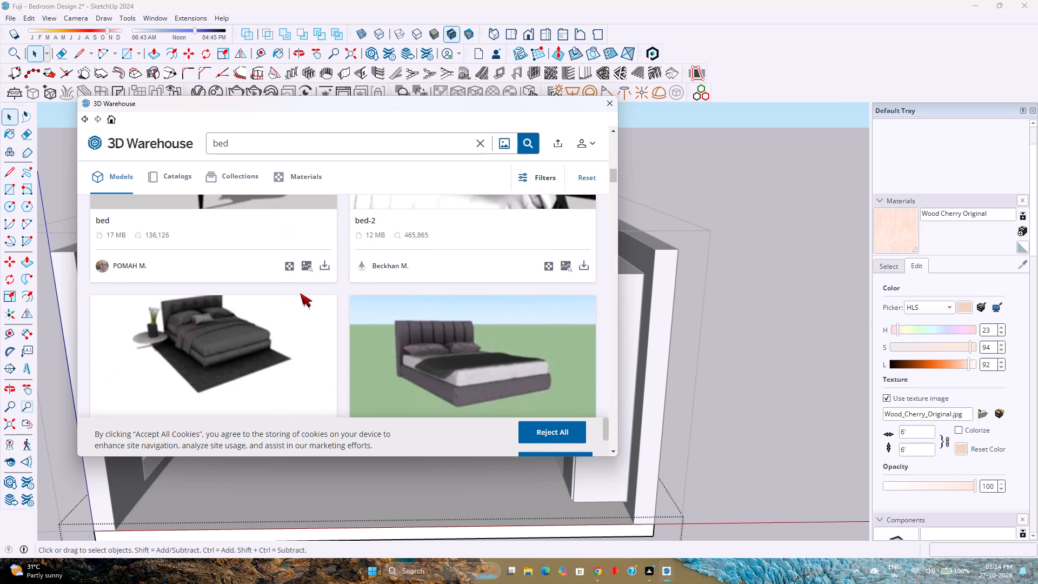
scroll(300, 293, "down", 9)
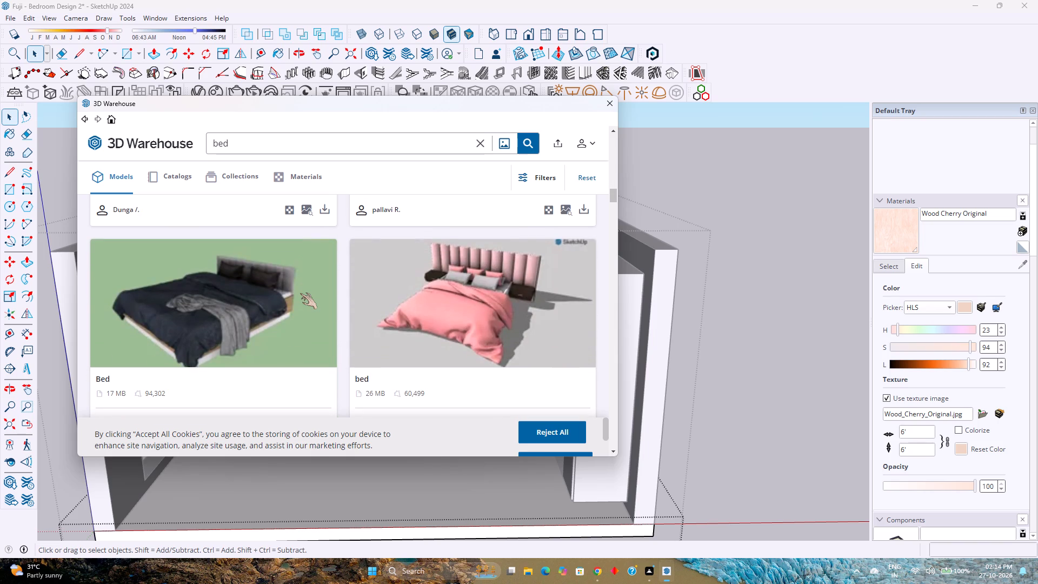
scroll(300, 293, "down", 4)
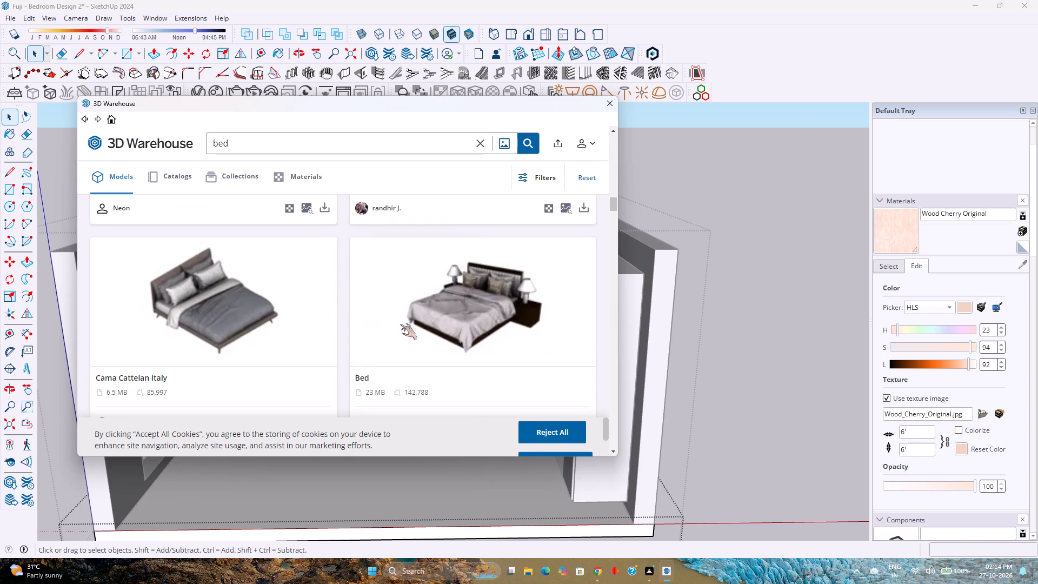
scroll(408, 324, "down", 4)
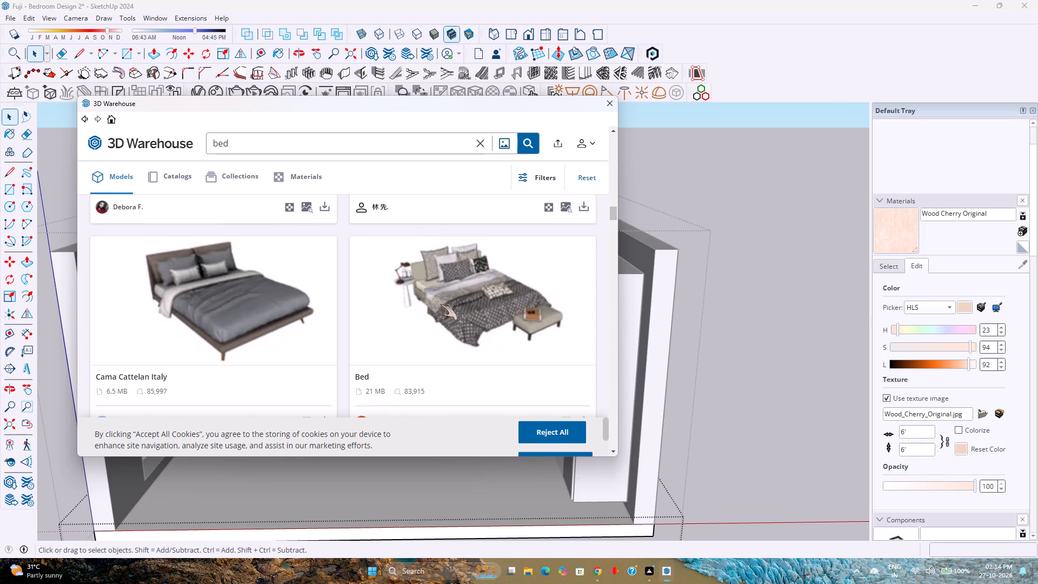
scroll(412, 316, "down", 8)
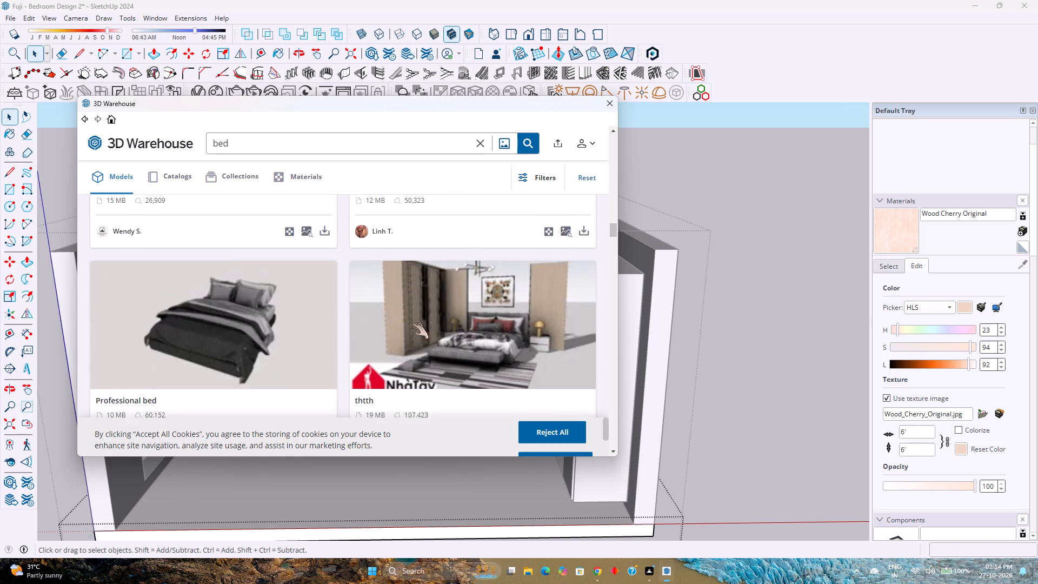
scroll(411, 323, "down", 5)
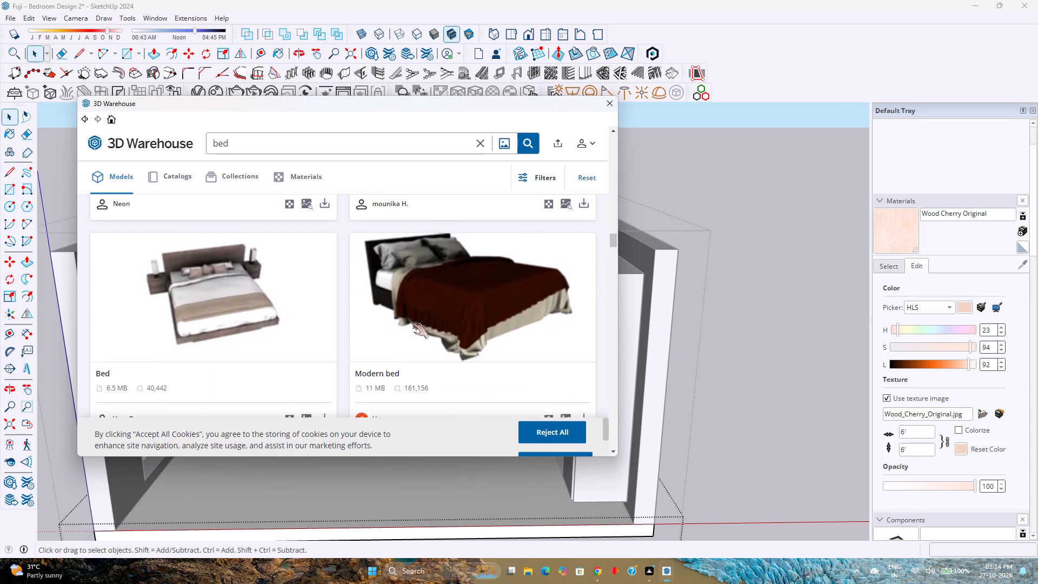
scroll(271, 323, "down", 1)
scroll(271, 323, "up", 2)
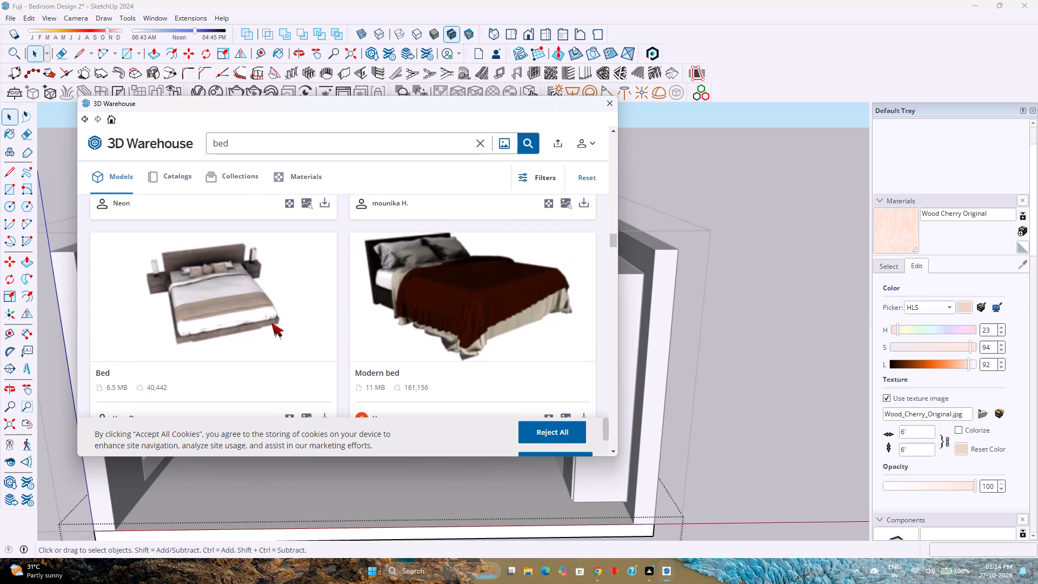
scroll(271, 323, "down", 11)
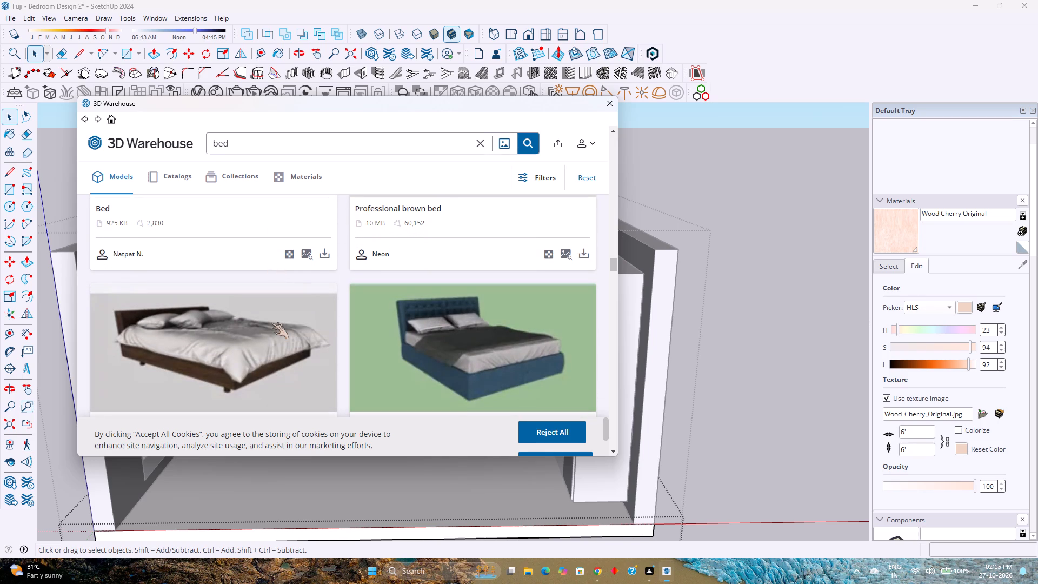
scroll(236, 336, "down", 5)
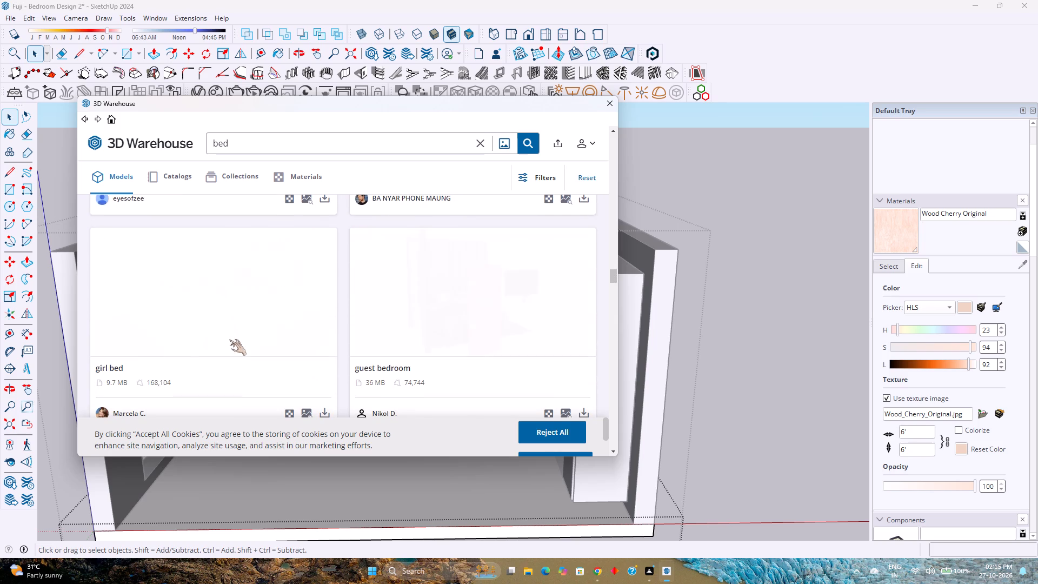
scroll(391, 329, "down", 6)
scroll(422, 334, "up", 3)
scroll(423, 334, "down", 2)
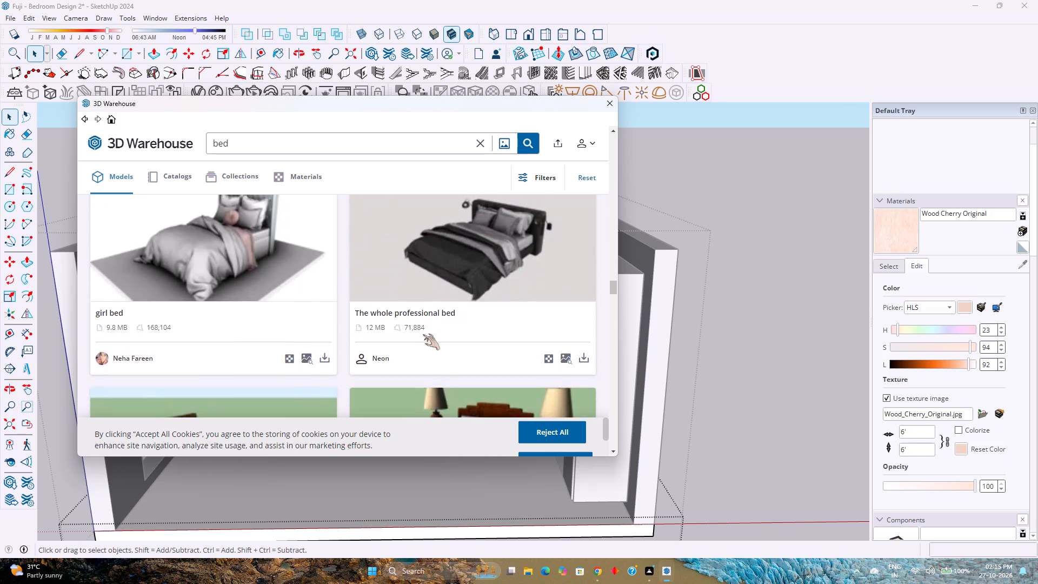
scroll(423, 334, "down", 5)
middle_click_drag(423, 334, 422, 342)
scroll(422, 341, "down", 2)
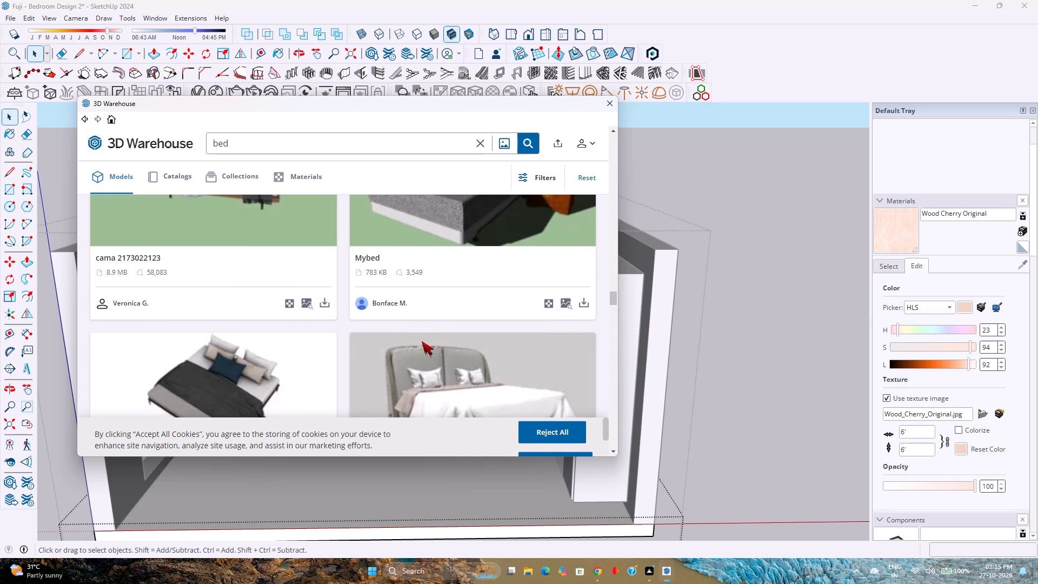
scroll(422, 341, "down", 2)
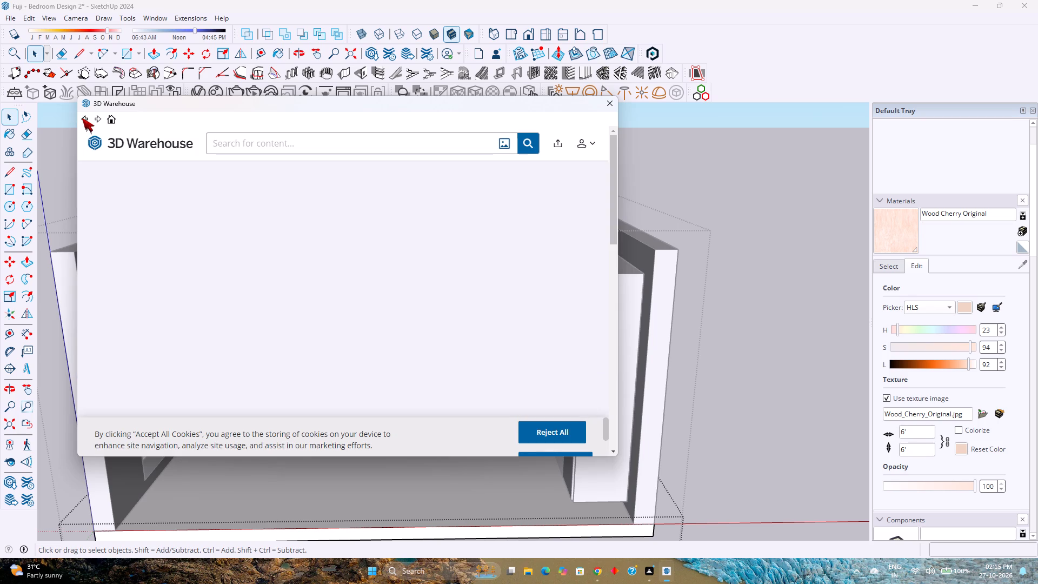
Return to the 3D Warehouse "bed" results and compare the model previews through the end of the loaded list for a suitable bed.
left_click(83, 118)
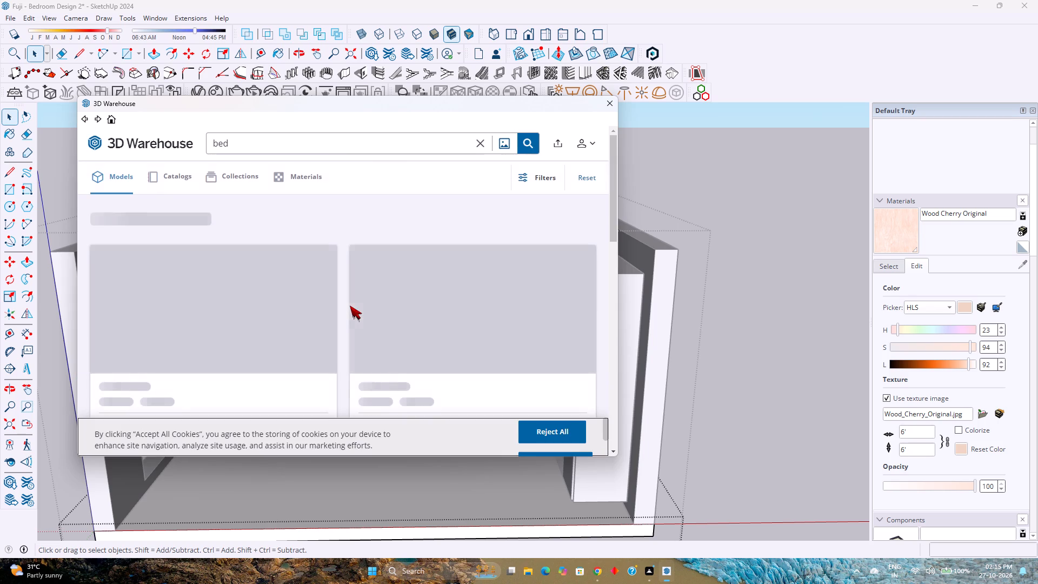
scroll(350, 306, "down", 4)
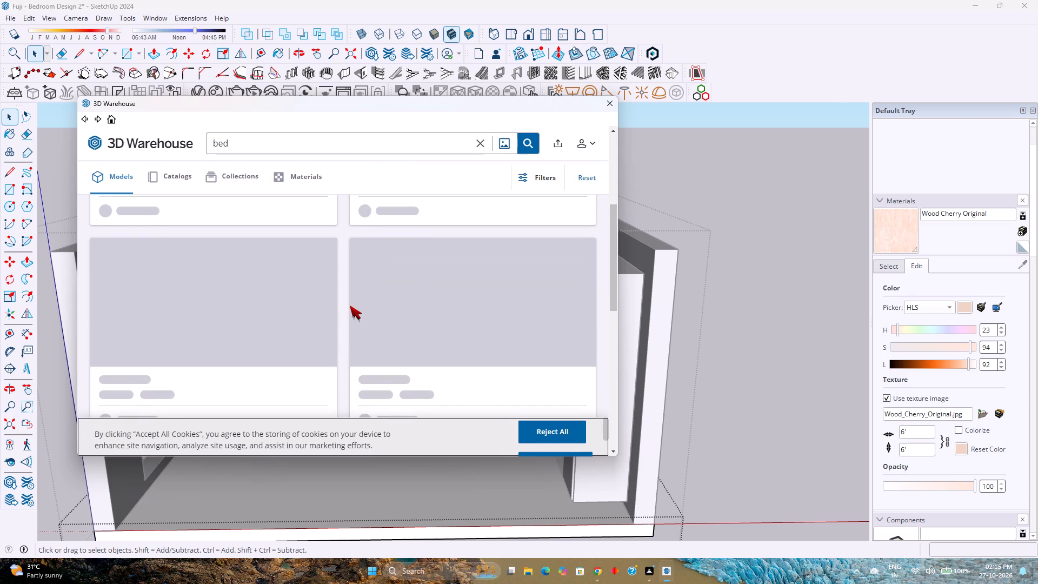
scroll(350, 306, "up", 7)
scroll(350, 306, "down", 3)
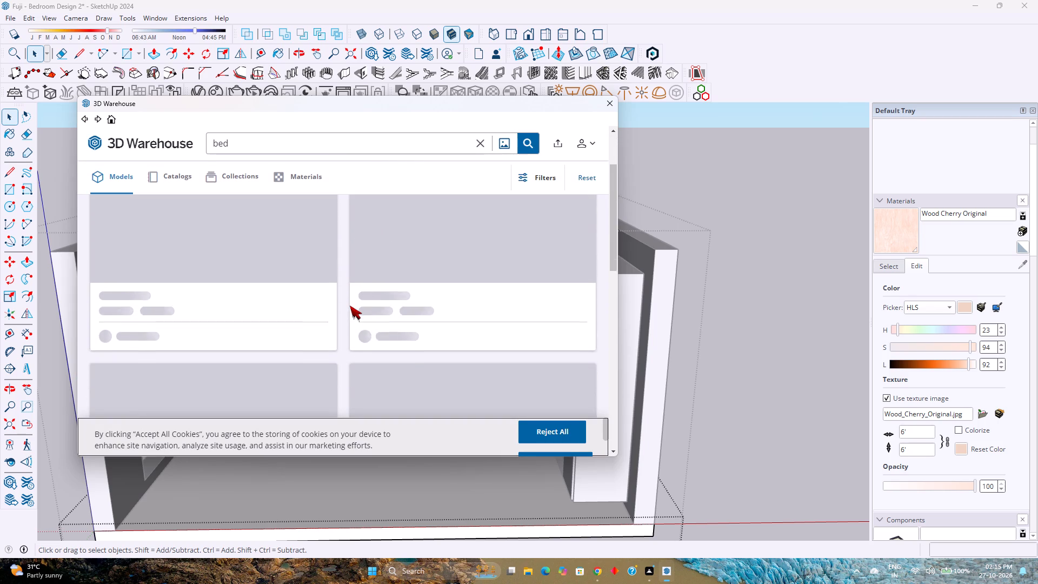
scroll(350, 306, "down", 1)
scroll(350, 306, "up", 7)
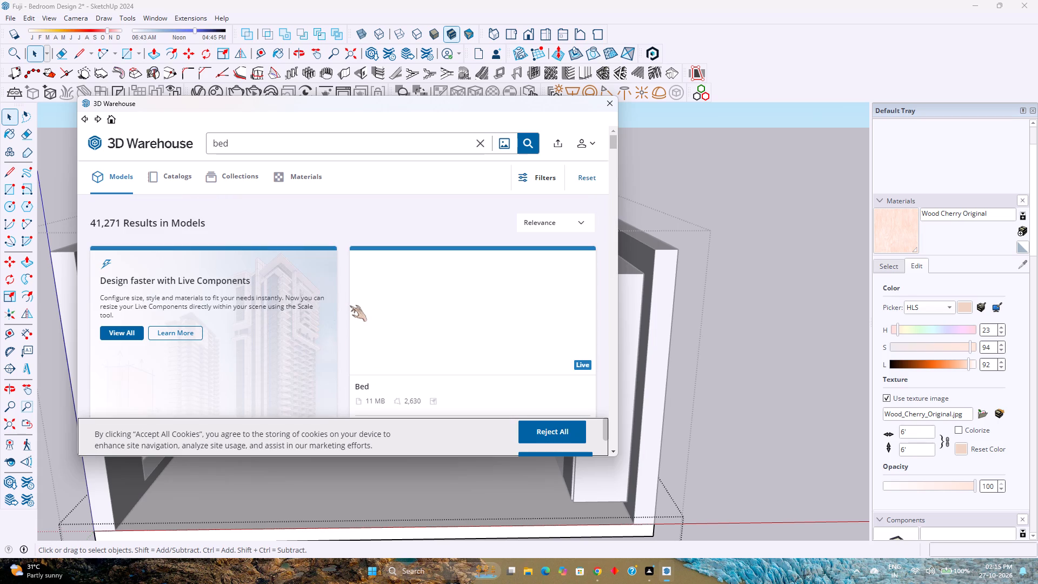
scroll(350, 306, "down", 8)
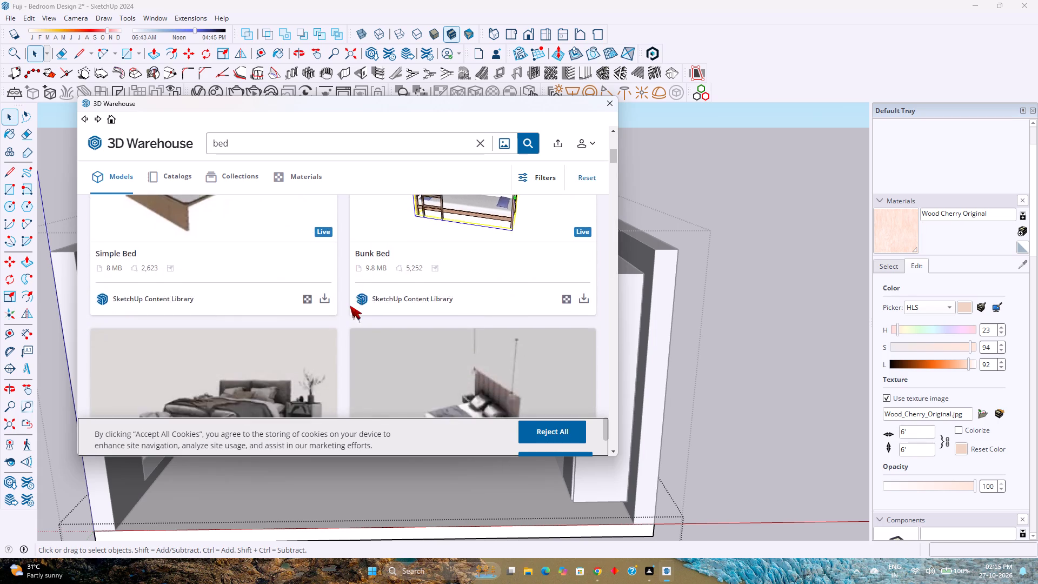
scroll(350, 306, "down", 2)
scroll(350, 306, "up", 2)
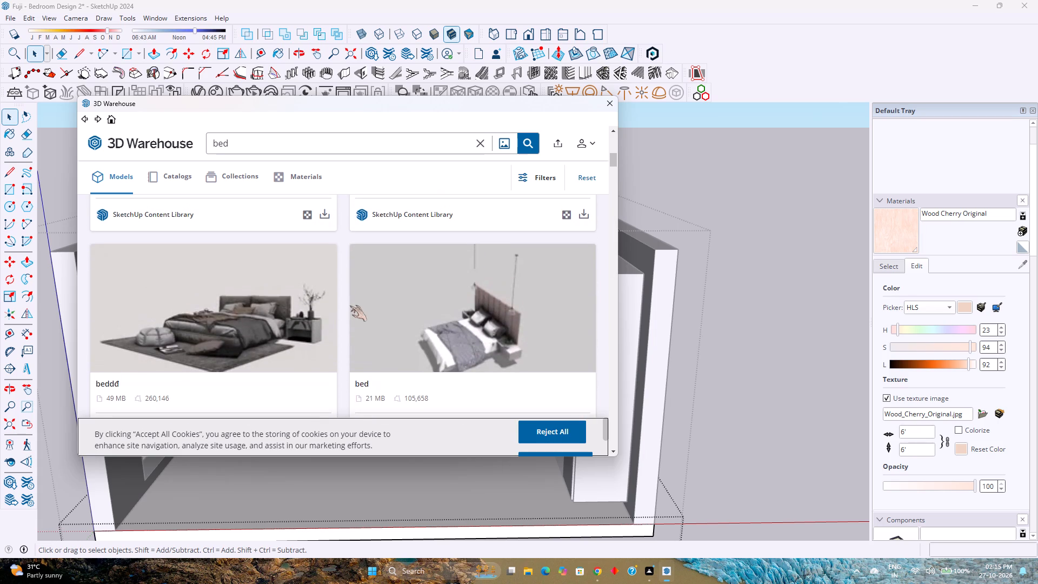
scroll(350, 306, "down", 2)
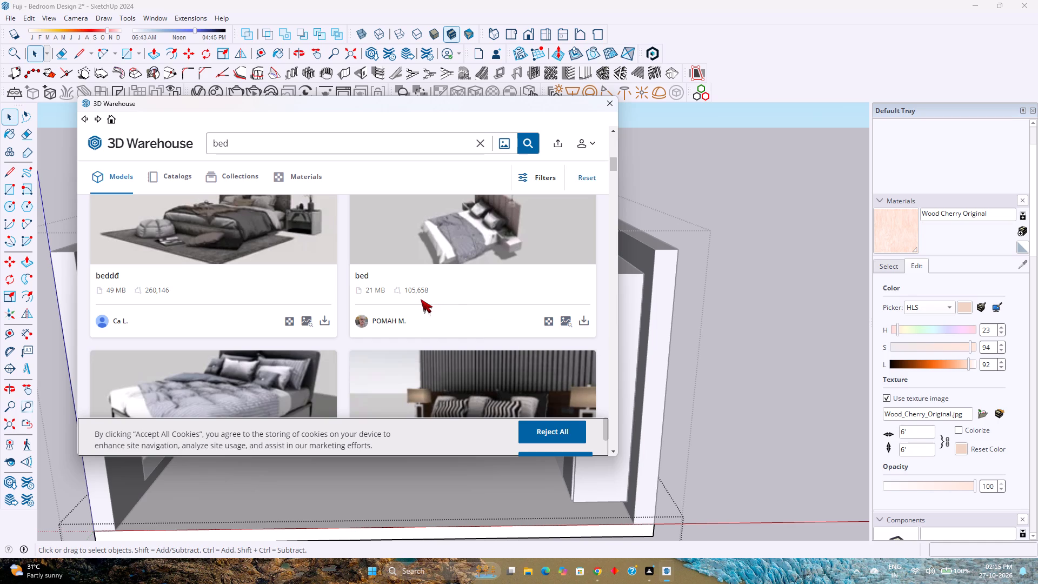
scroll(421, 299, "down", 3)
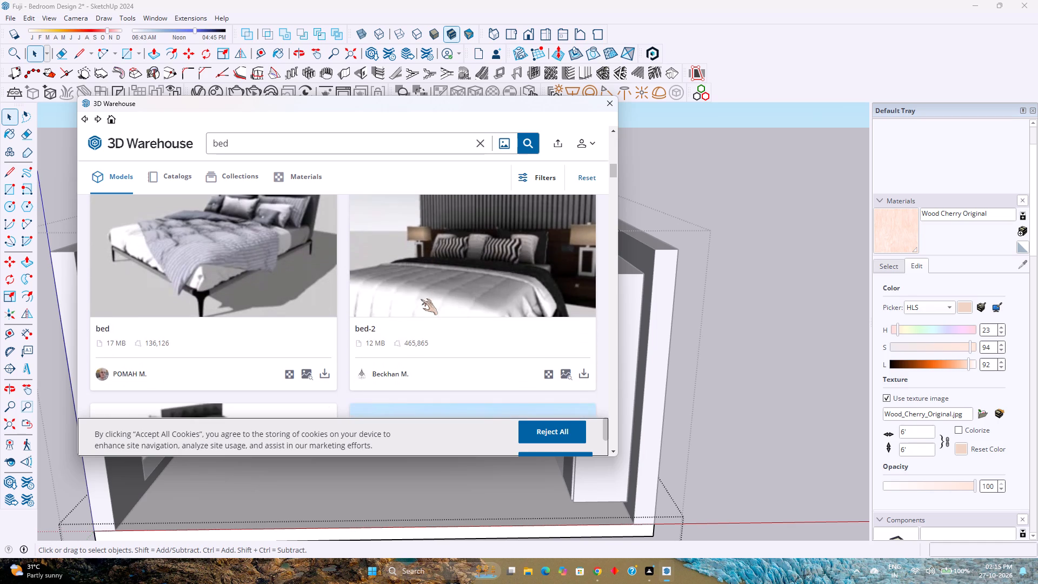
scroll(421, 299, "down", 3)
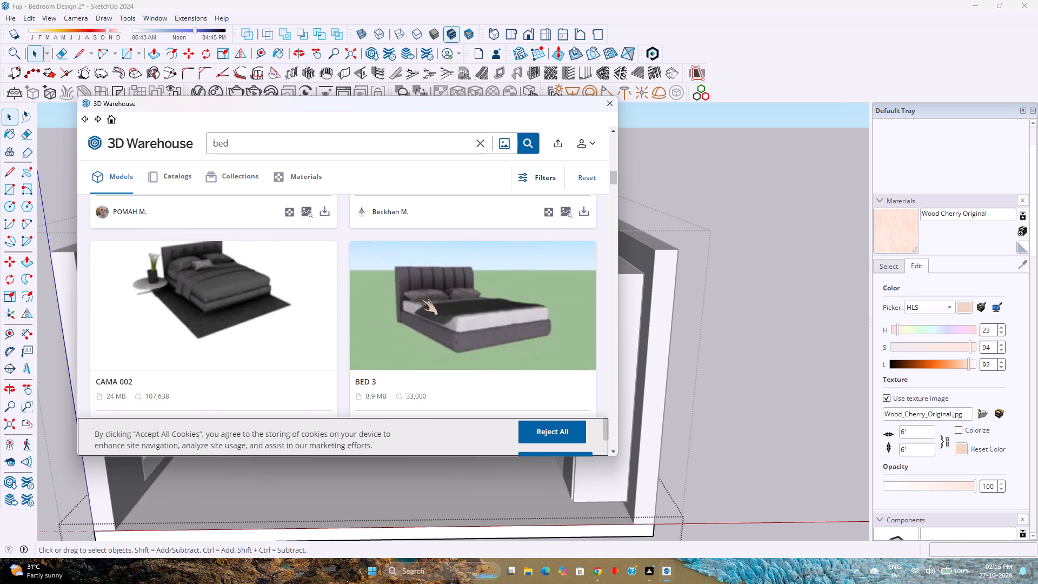
scroll(421, 299, "up", 3)
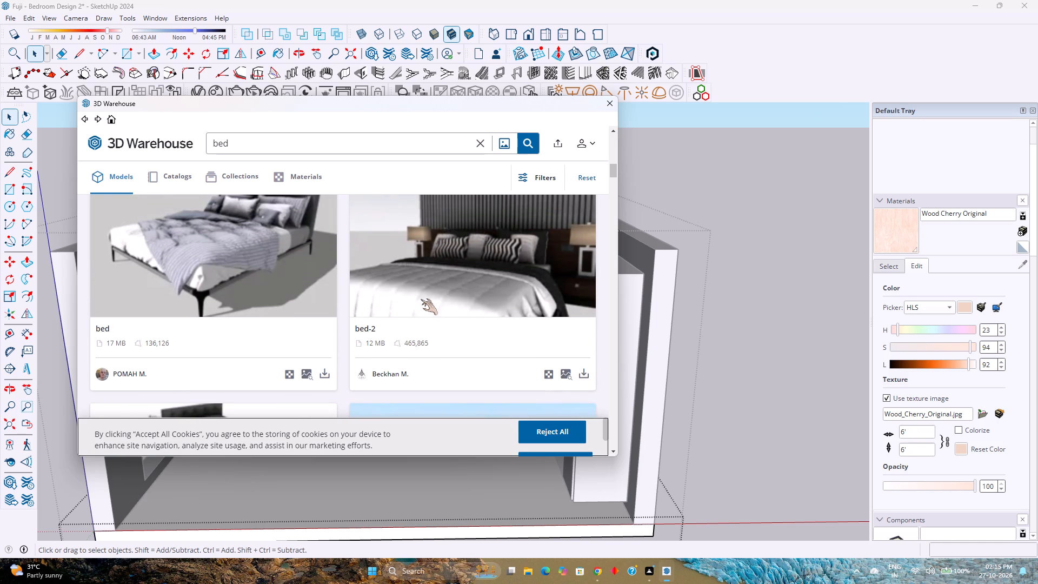
scroll(421, 299, "up", 1)
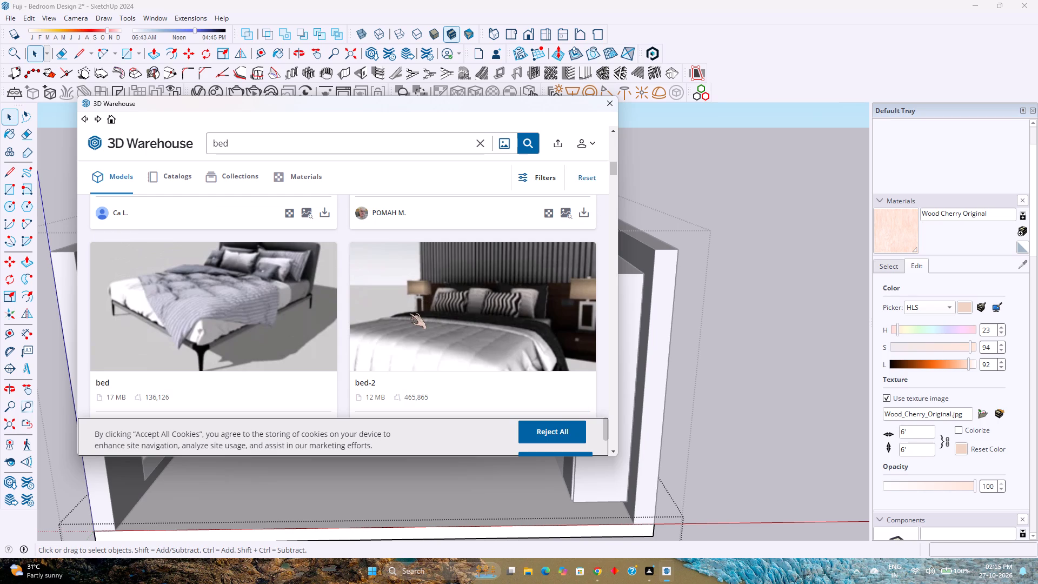
scroll(409, 313, "down", 6)
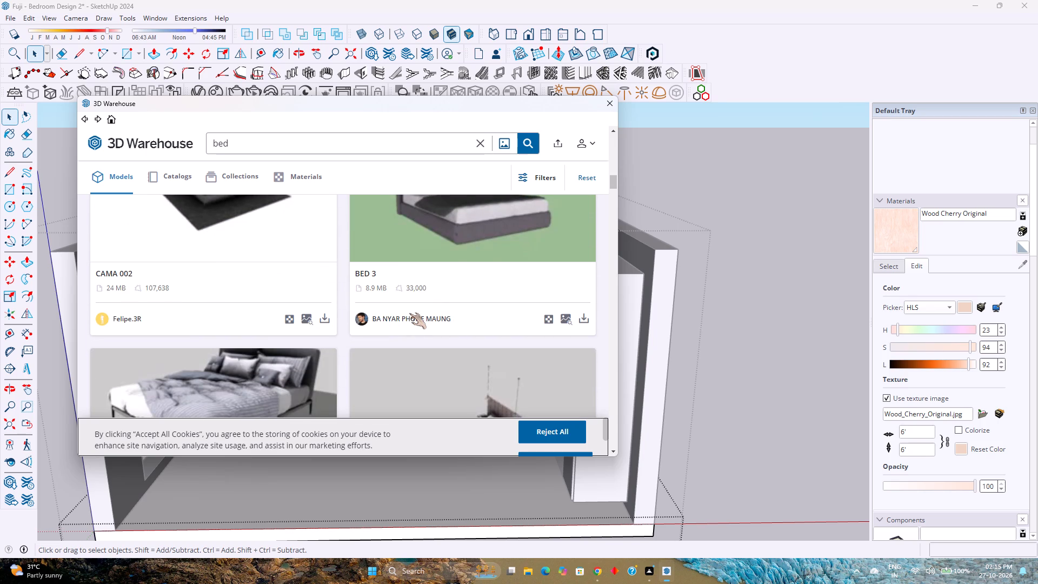
scroll(401, 333, "down", 4)
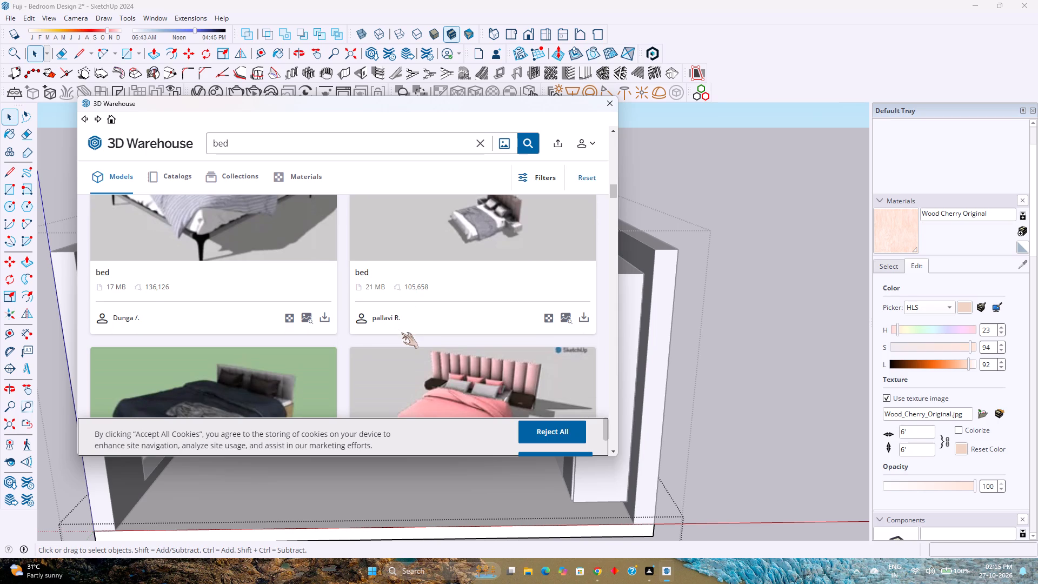
scroll(401, 333, "down", 4)
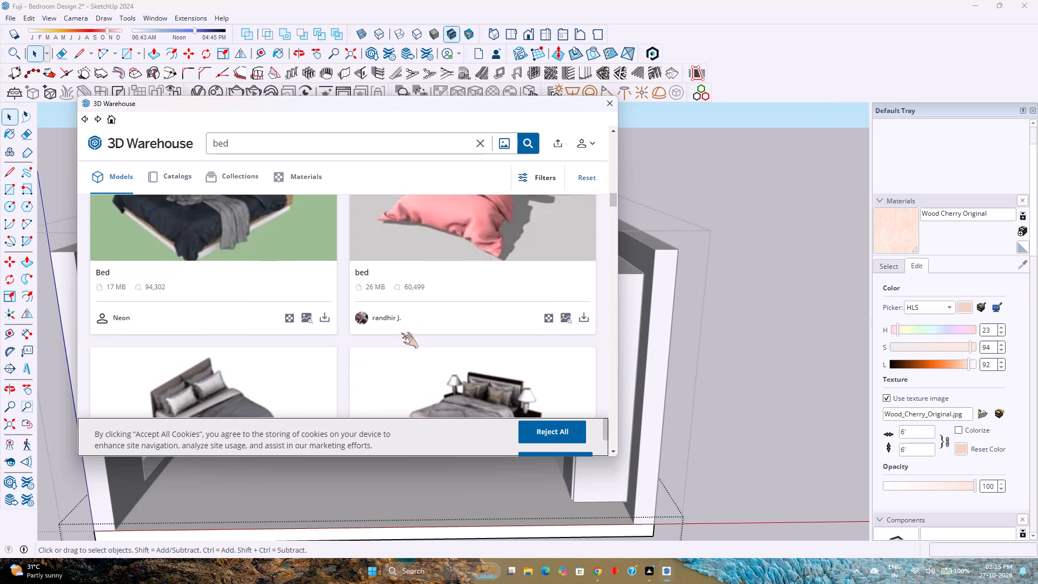
scroll(401, 333, "down", 6)
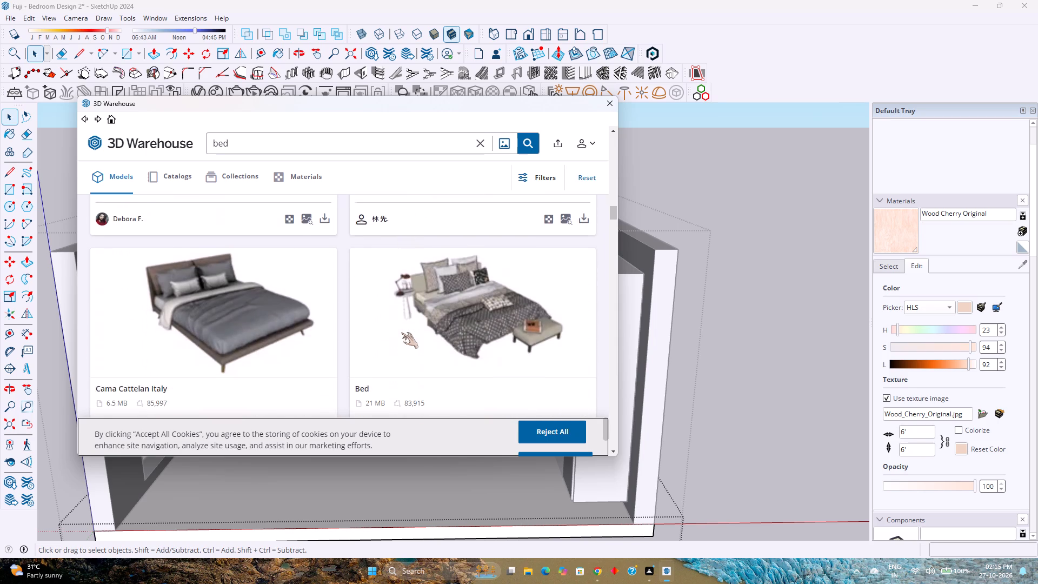
scroll(401, 333, "down", 7)
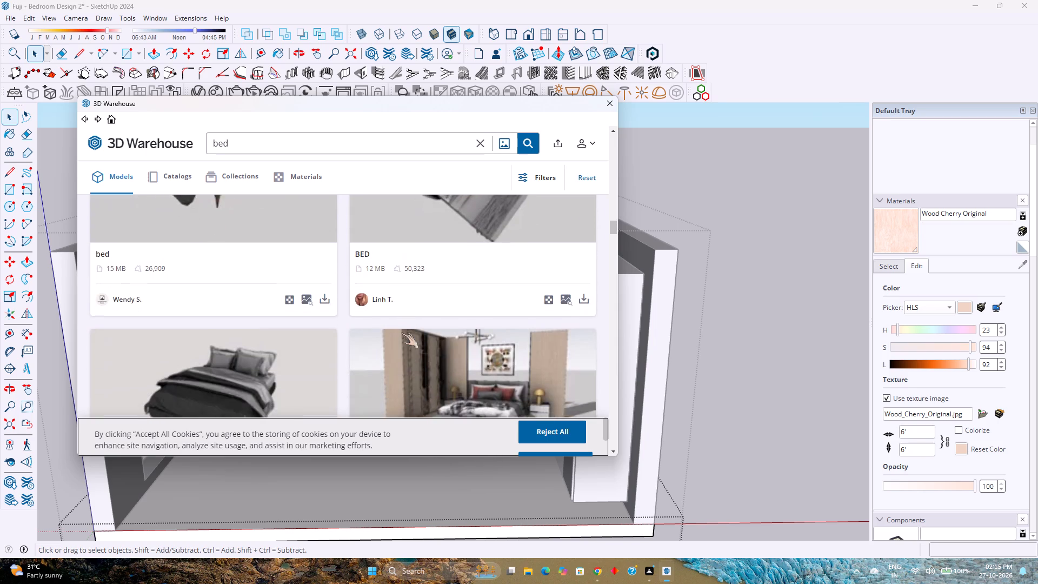
scroll(401, 333, "down", 6)
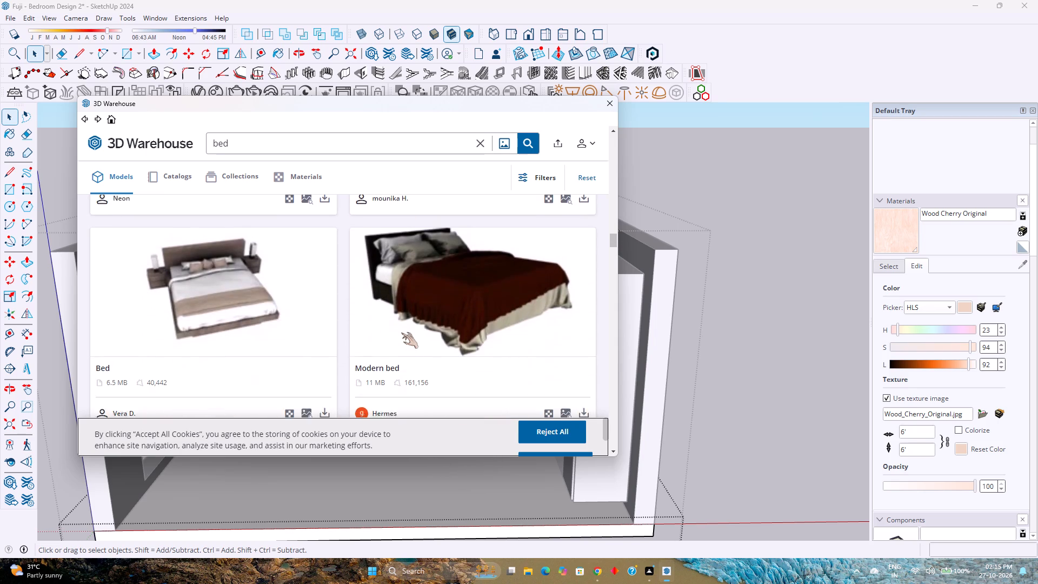
scroll(401, 333, "down", 1)
scroll(315, 344, "up", 2)
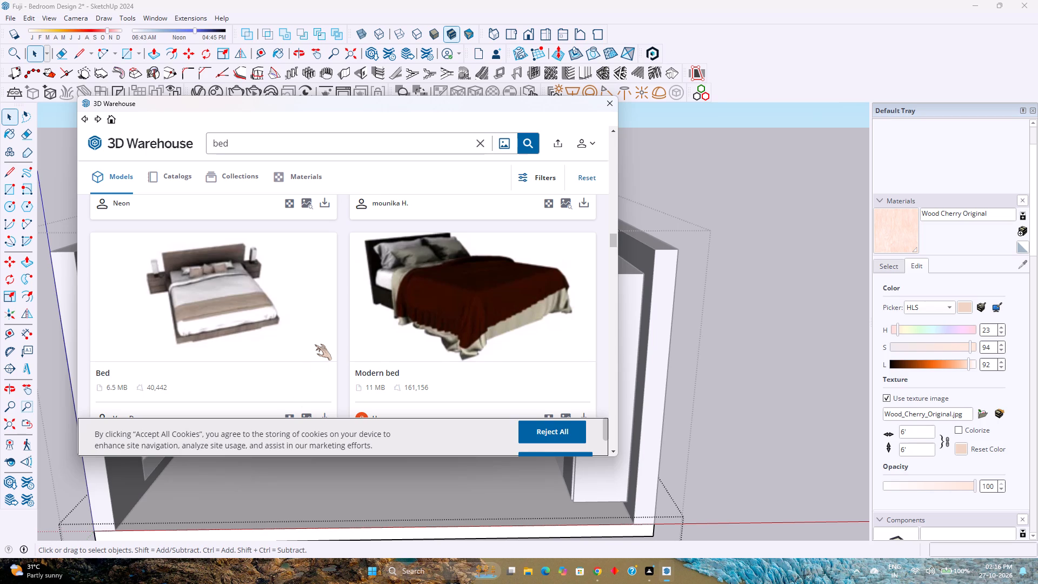
scroll(365, 353, "down", 9)
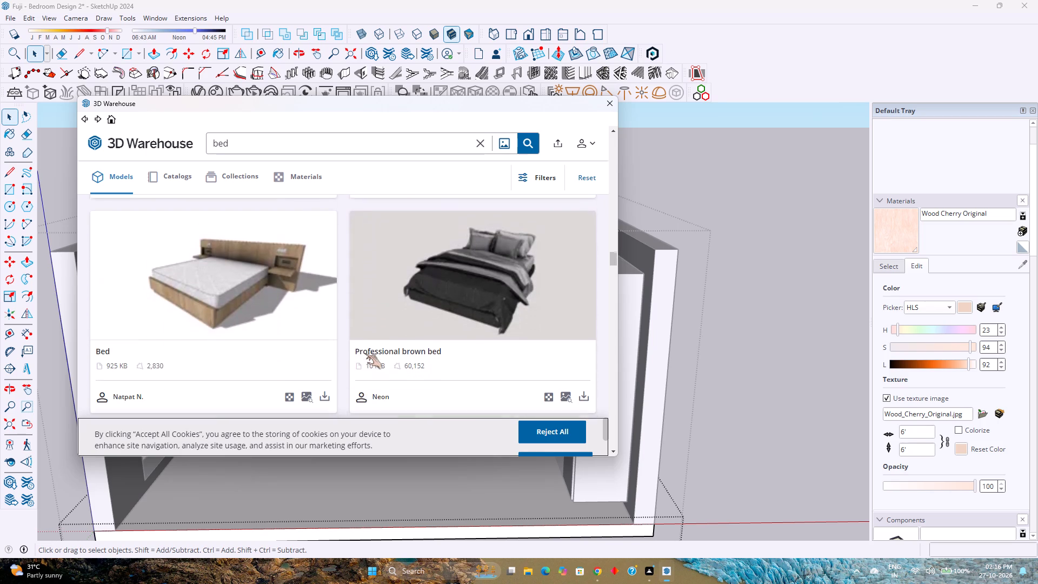
scroll(365, 353, "down", 3)
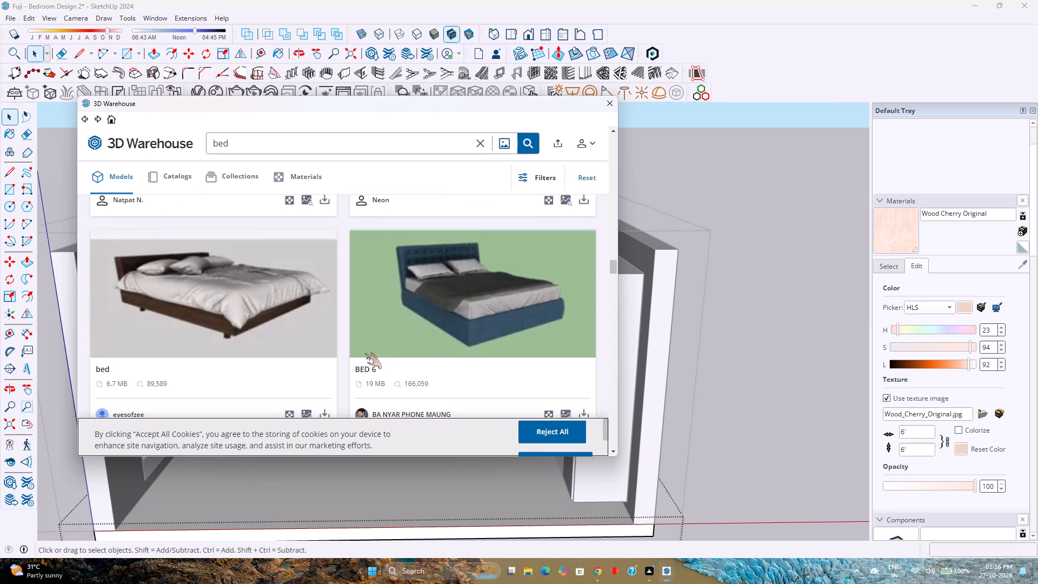
scroll(365, 353, "down", 7)
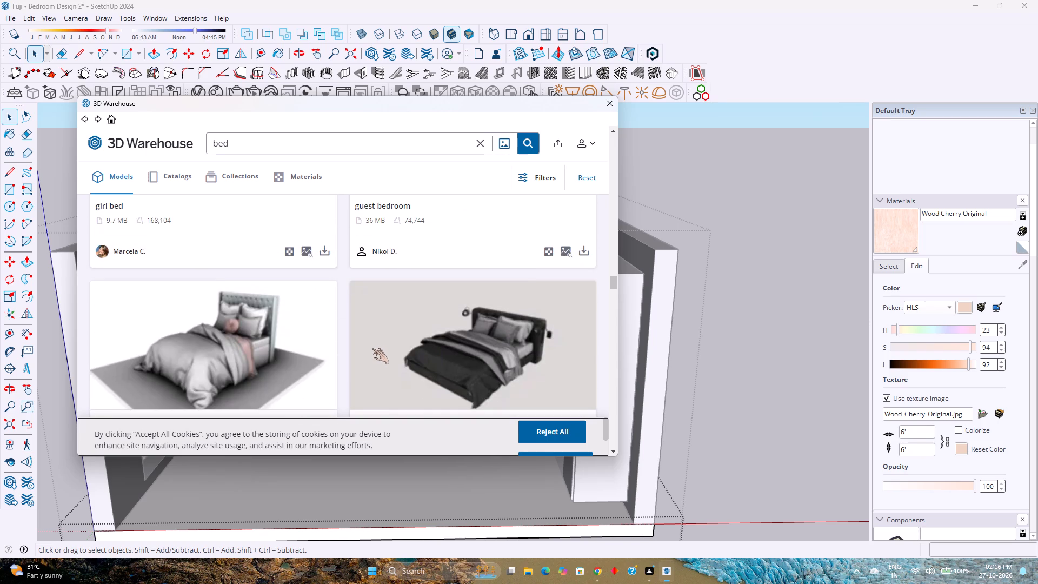
scroll(374, 346, "down", 4)
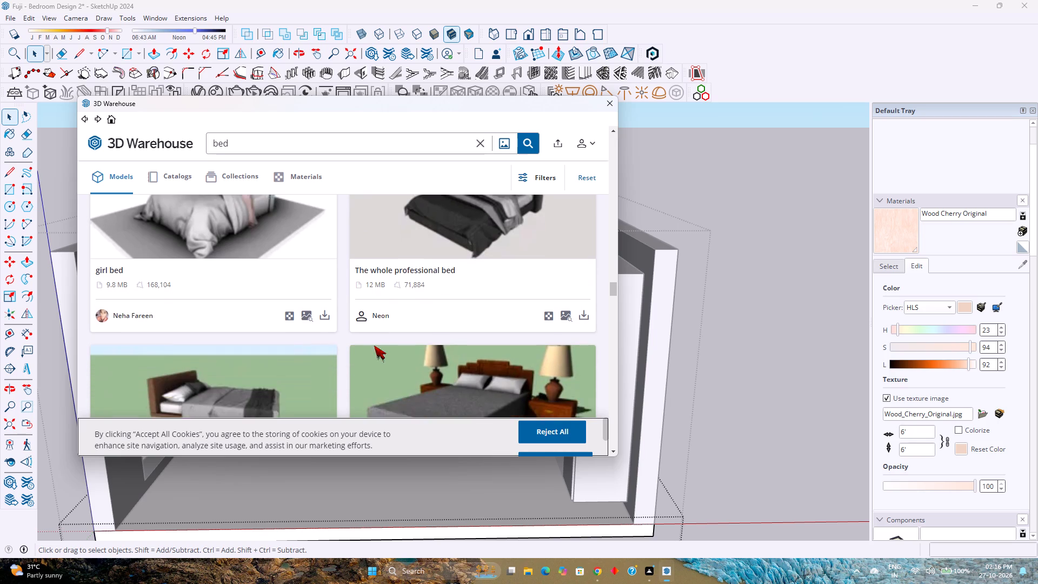
scroll(374, 346, "down", 3)
scroll(387, 327, "up", 2)
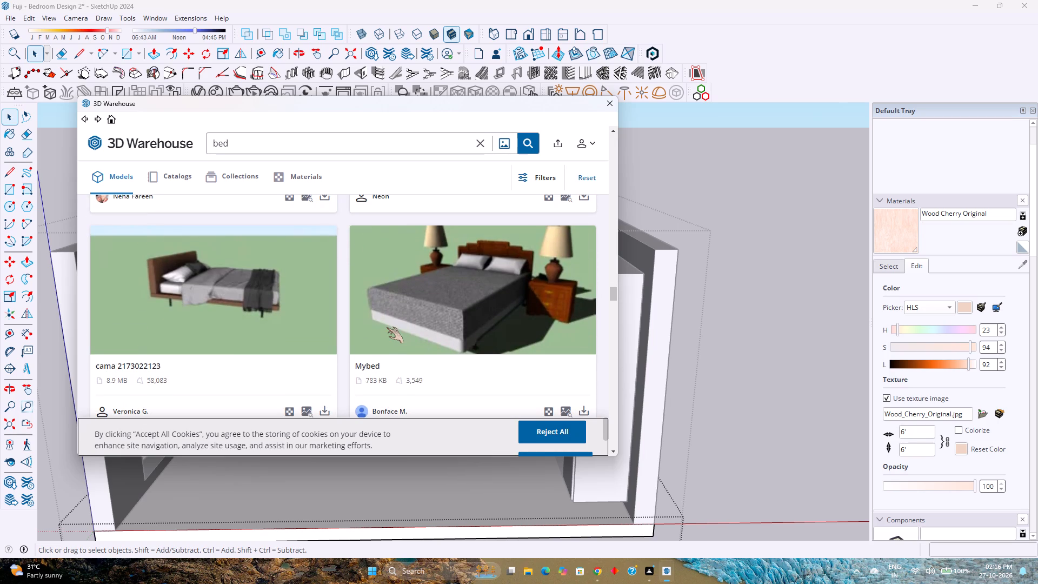
scroll(387, 327, "down", 2)
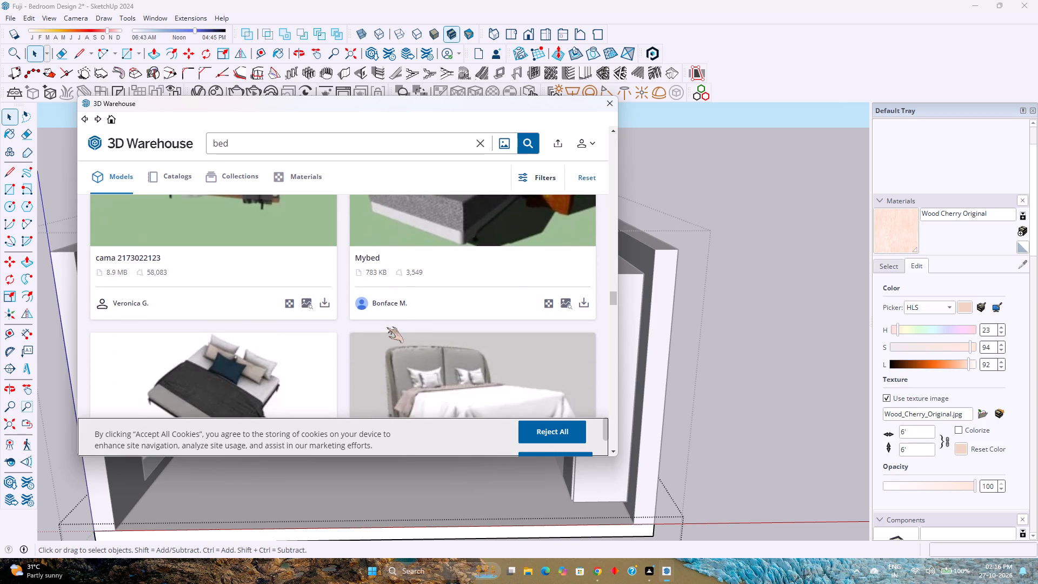
scroll(387, 327, "down", 9)
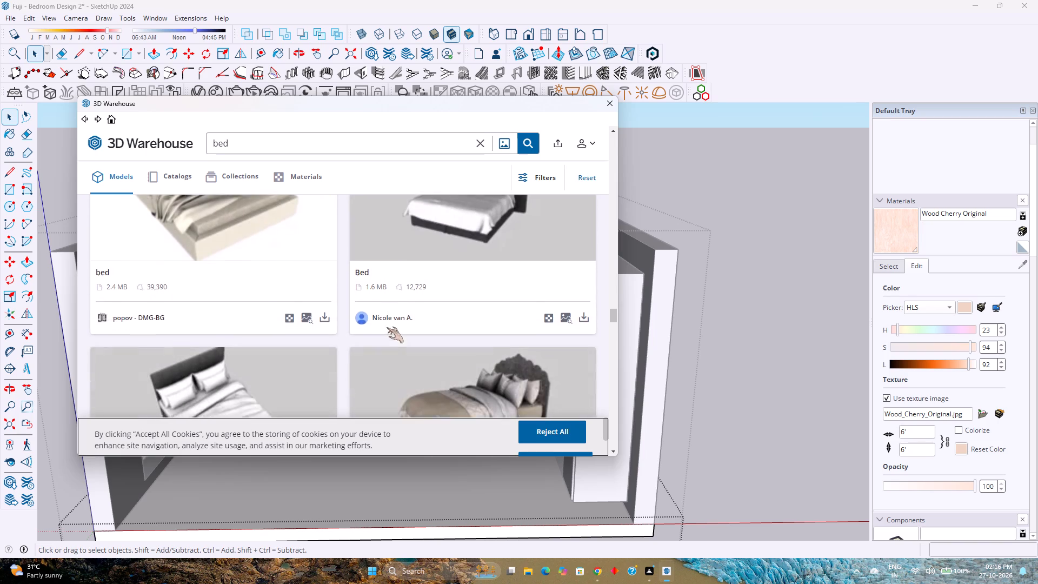
scroll(387, 327, "down", 6)
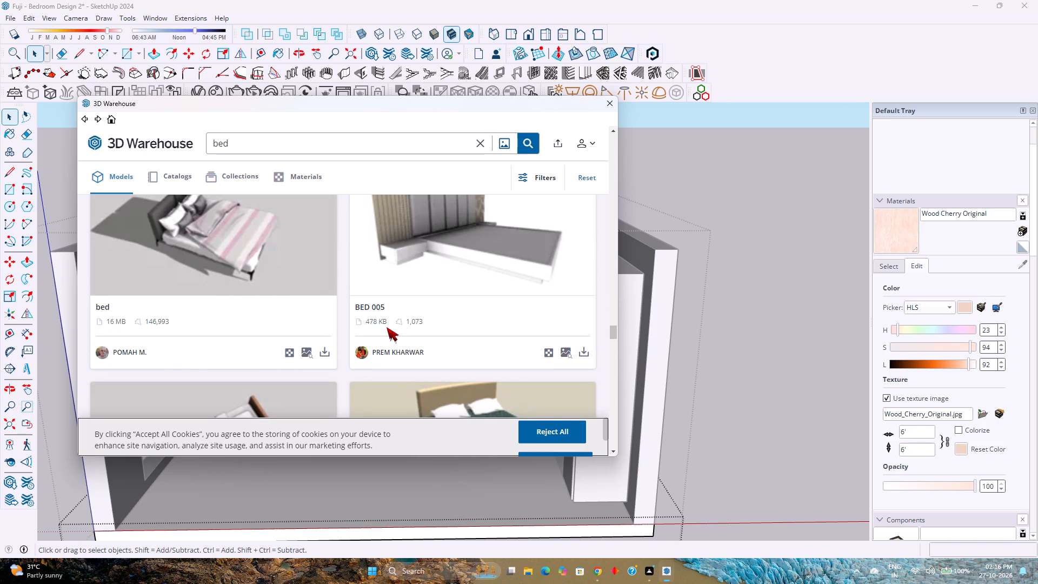
scroll(387, 327, "down", 9)
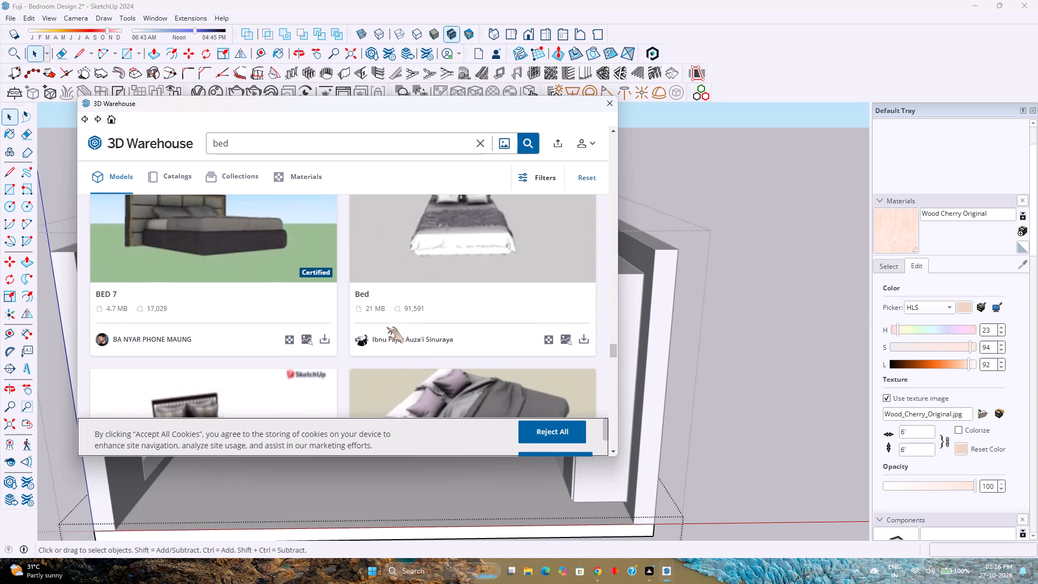
scroll(387, 327, "down", 1)
scroll(387, 327, "up", 3)
scroll(387, 327, "down", 2)
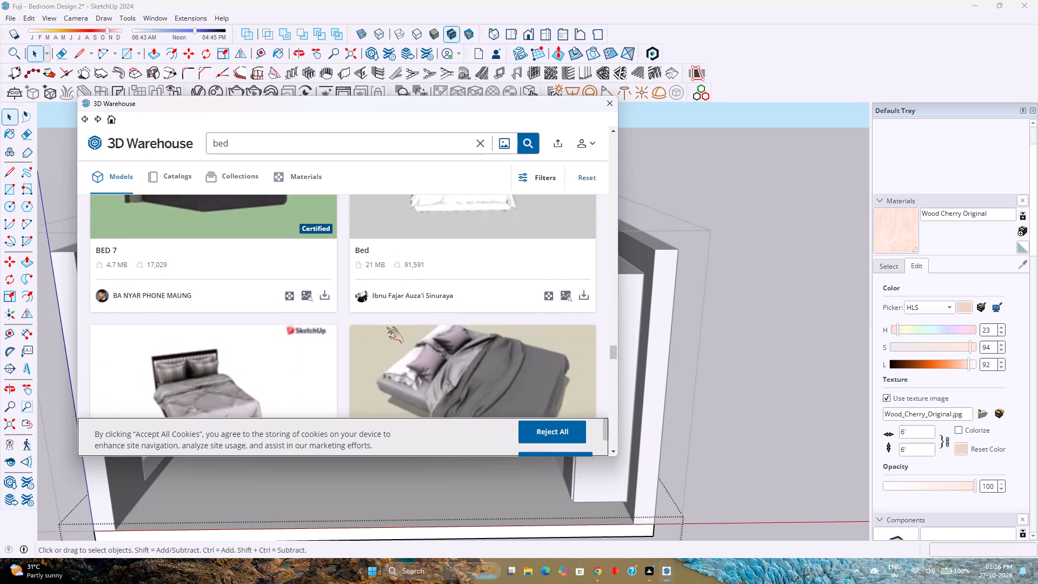
scroll(387, 327, "down", 9)
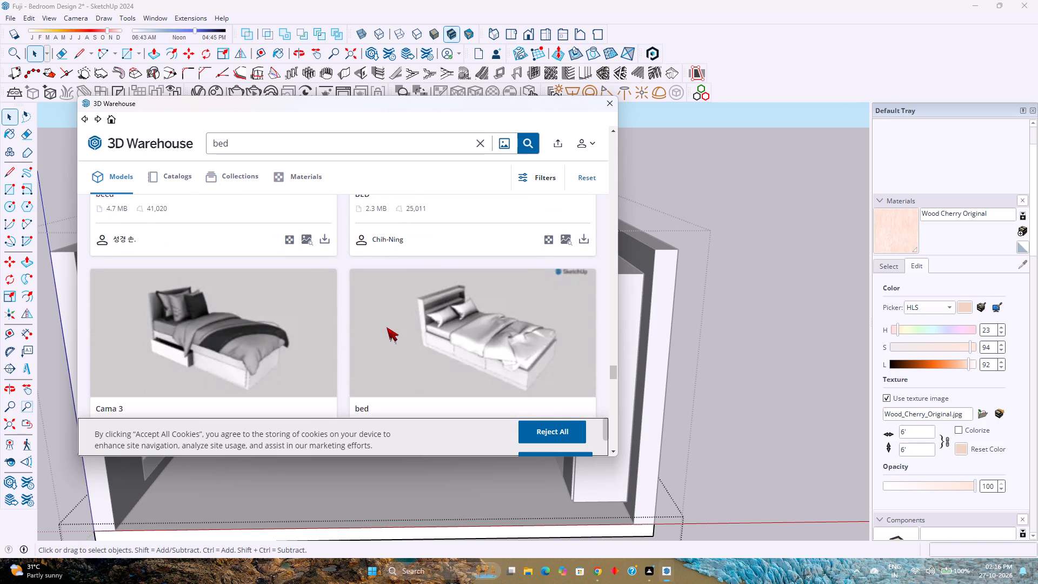
scroll(387, 327, "down", 8)
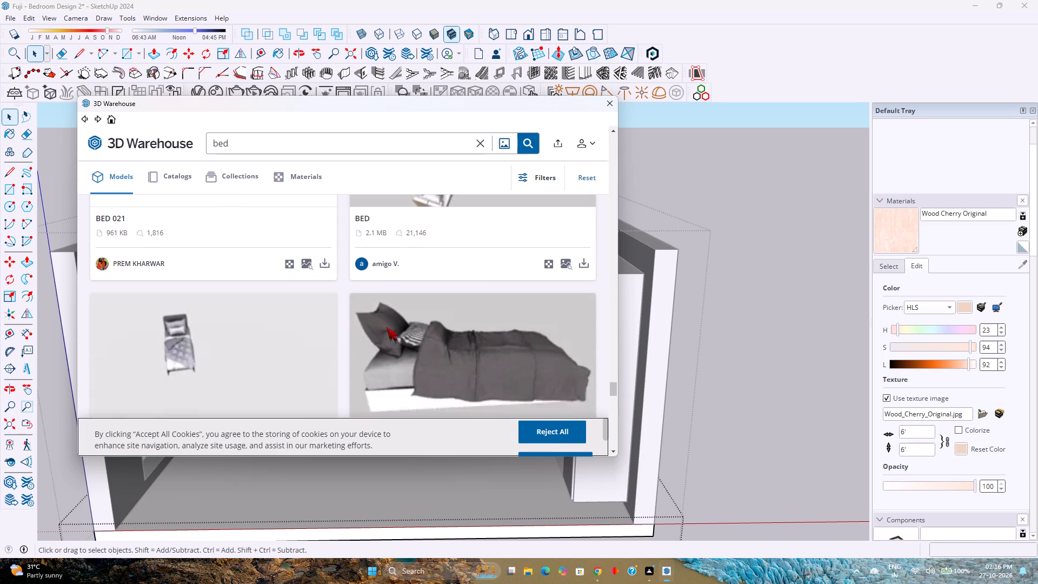
scroll(387, 327, "down", 8)
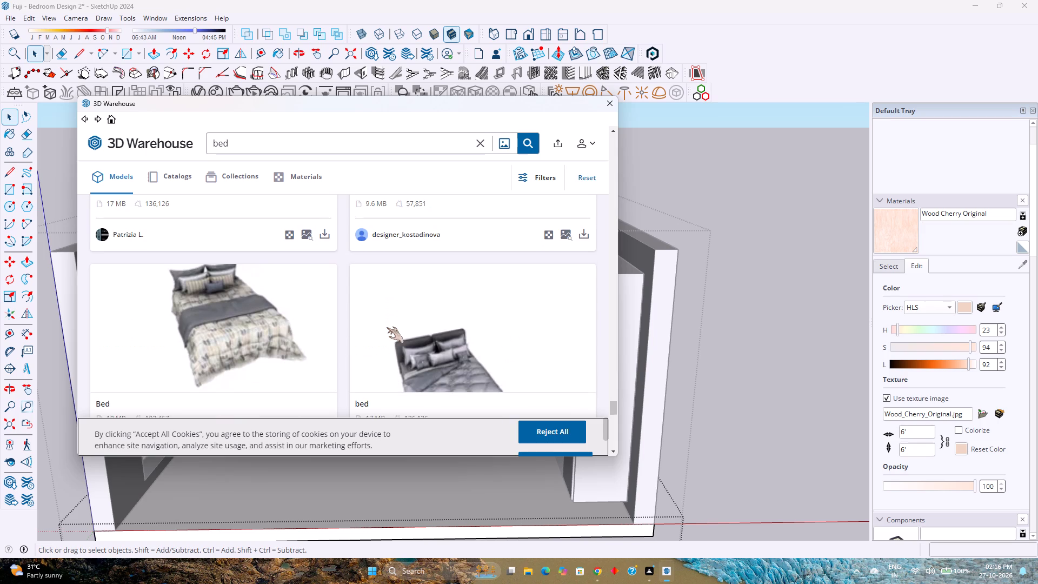
scroll(387, 327, "down", 8)
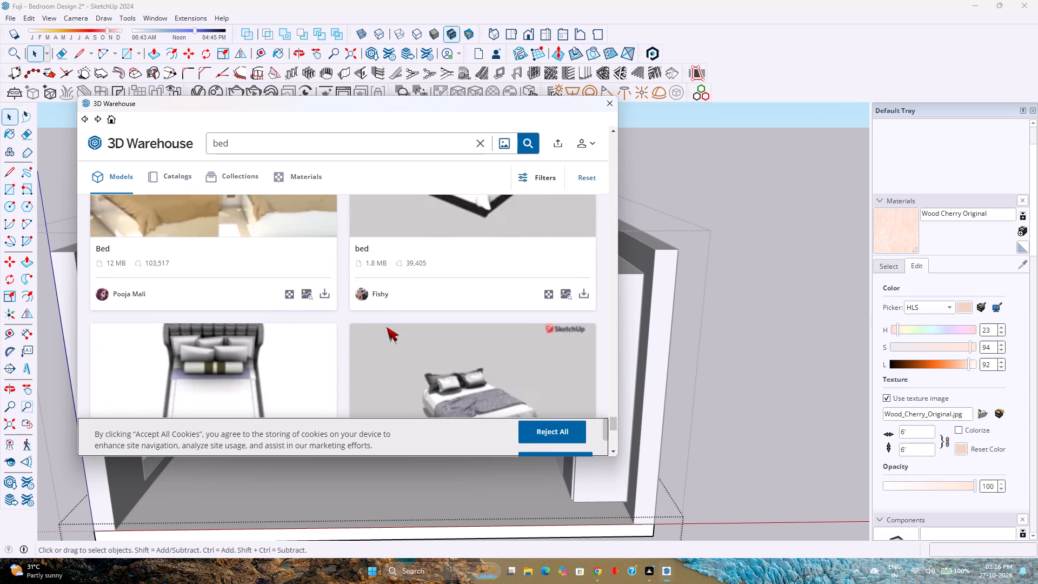
scroll(387, 327, "down", 2)
scroll(387, 327, "up", 2)
scroll(387, 327, "down", 1)
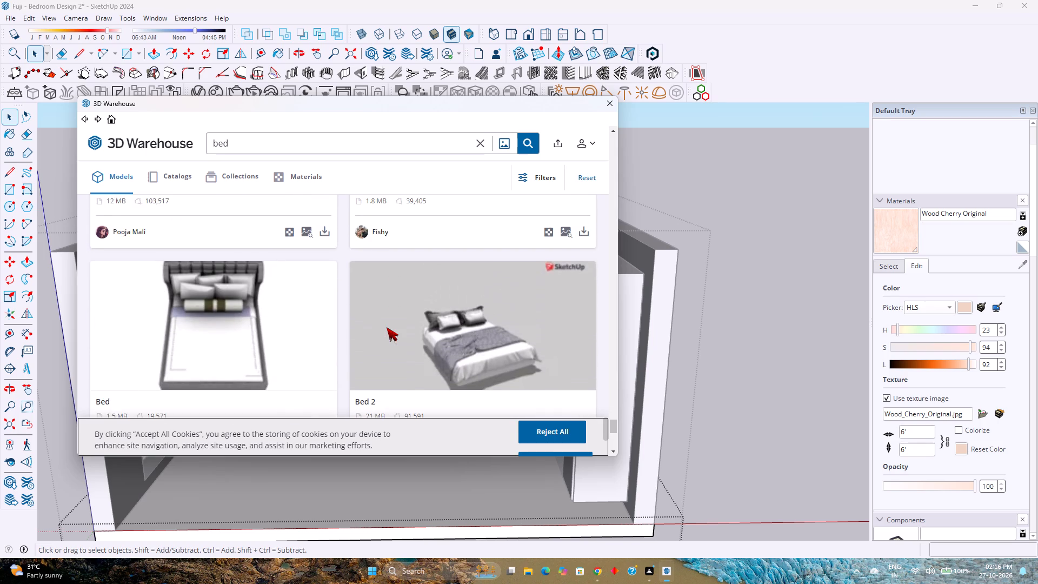
scroll(387, 327, "down", 4)
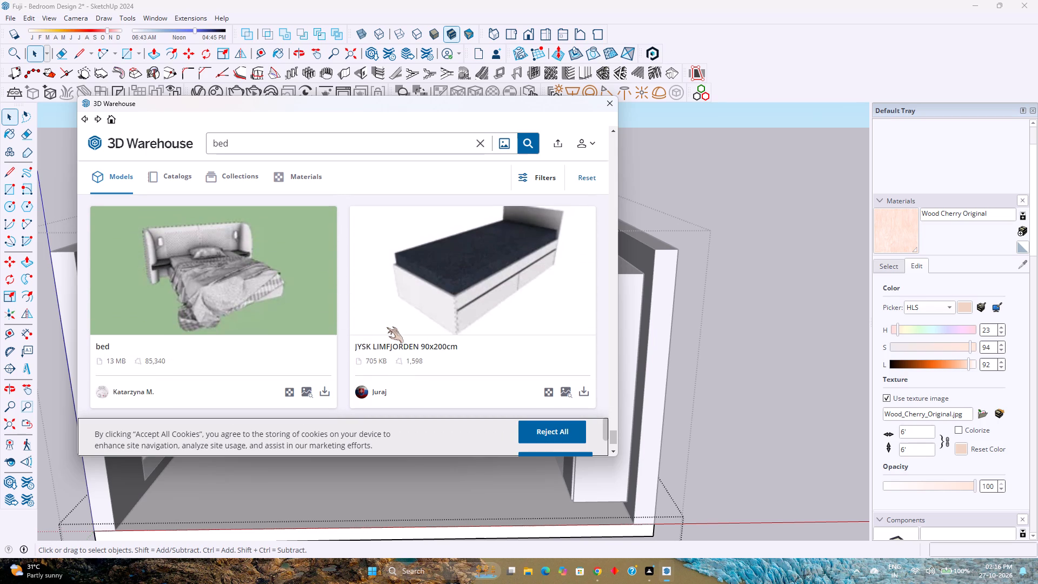
scroll(387, 327, "down", 3)
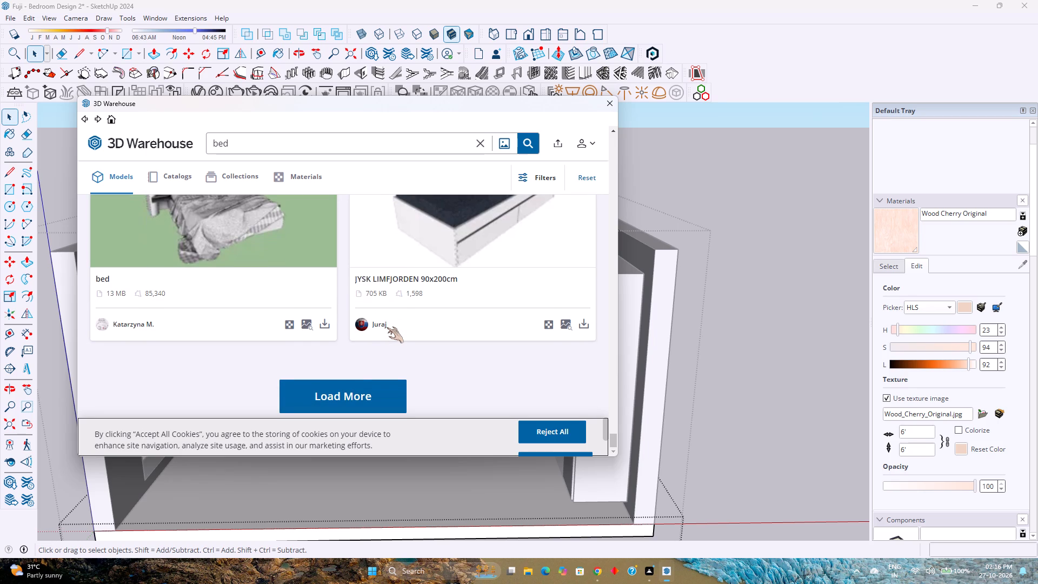
Load more 3D Warehouse bed results and download the "Pakistani Bed Room Bed" model directly into the bedroom model.
left_click(331, 387)
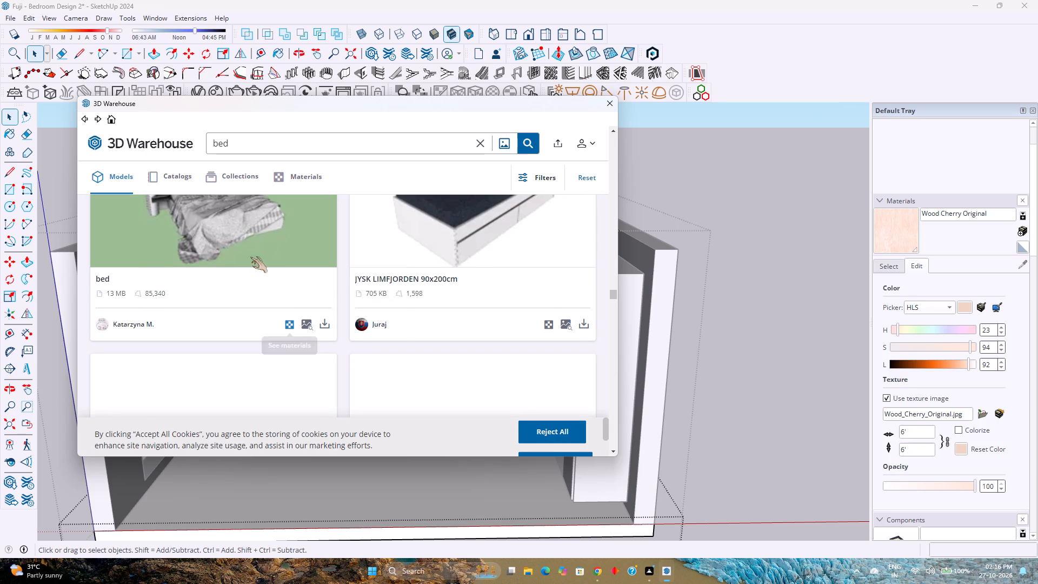
scroll(264, 328, "down", 7)
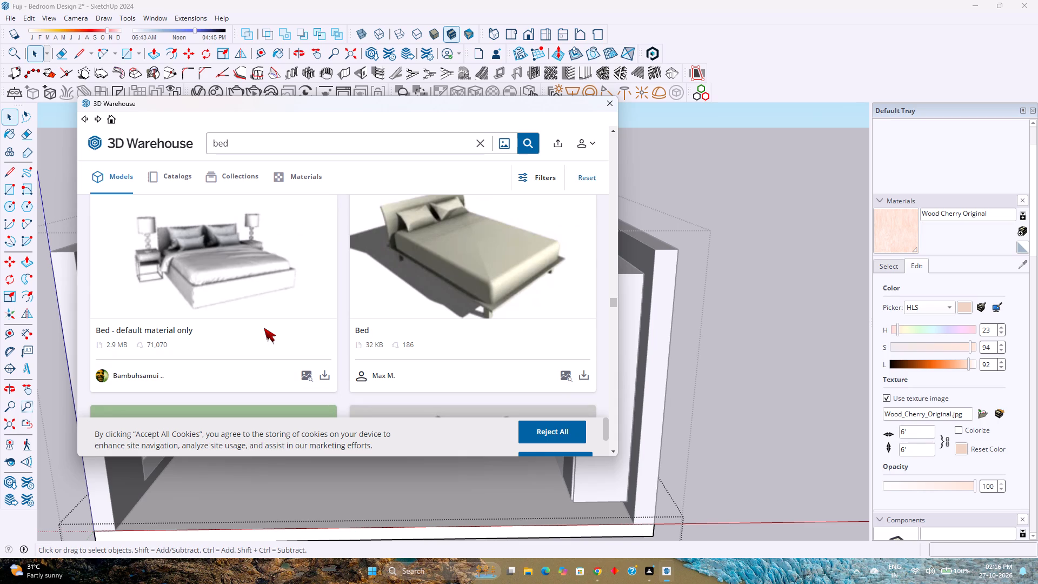
scroll(264, 328, "down", 3)
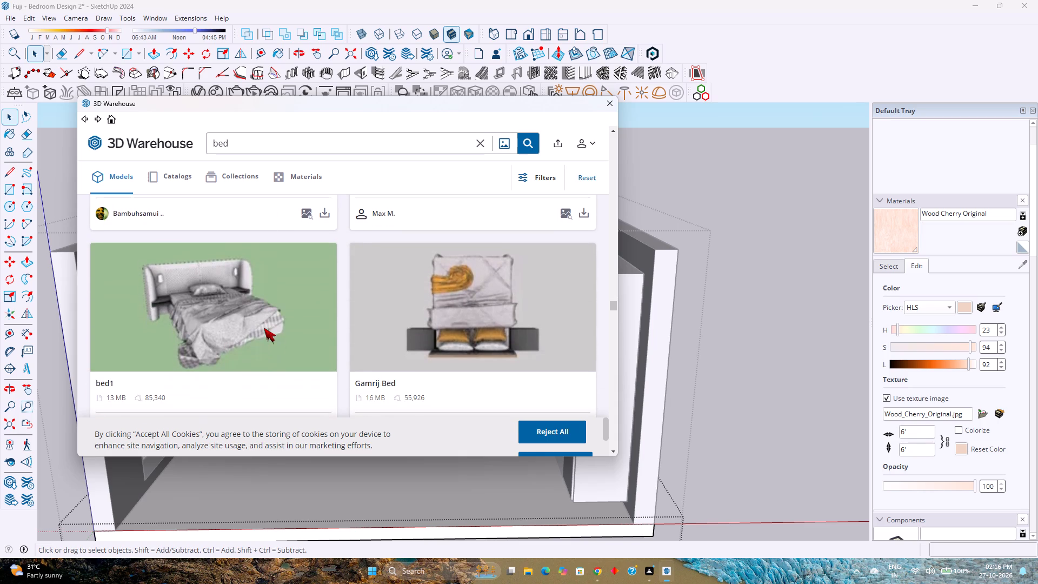
scroll(264, 328, "down", 3)
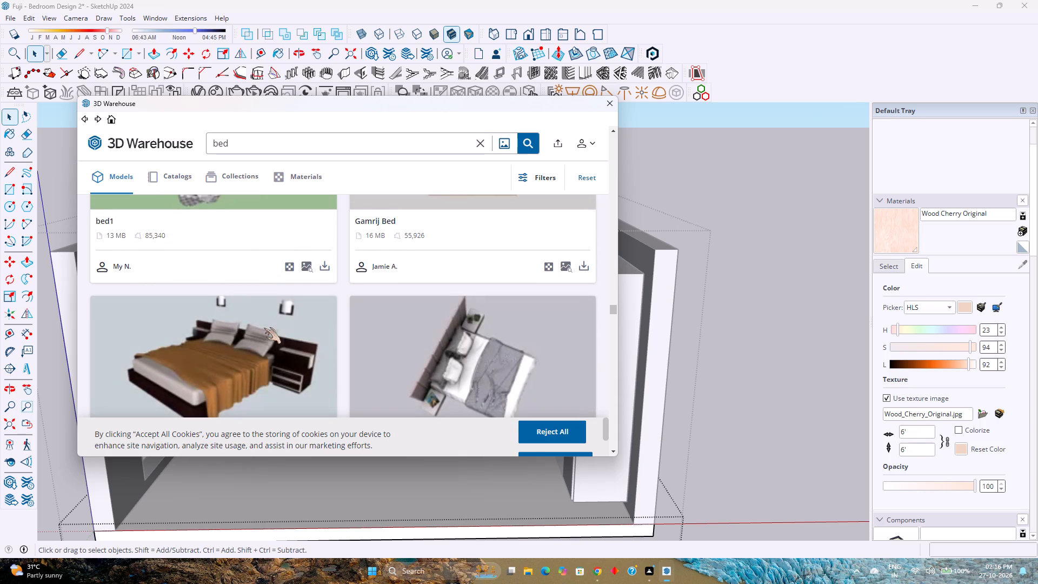
scroll(264, 328, "down", 3)
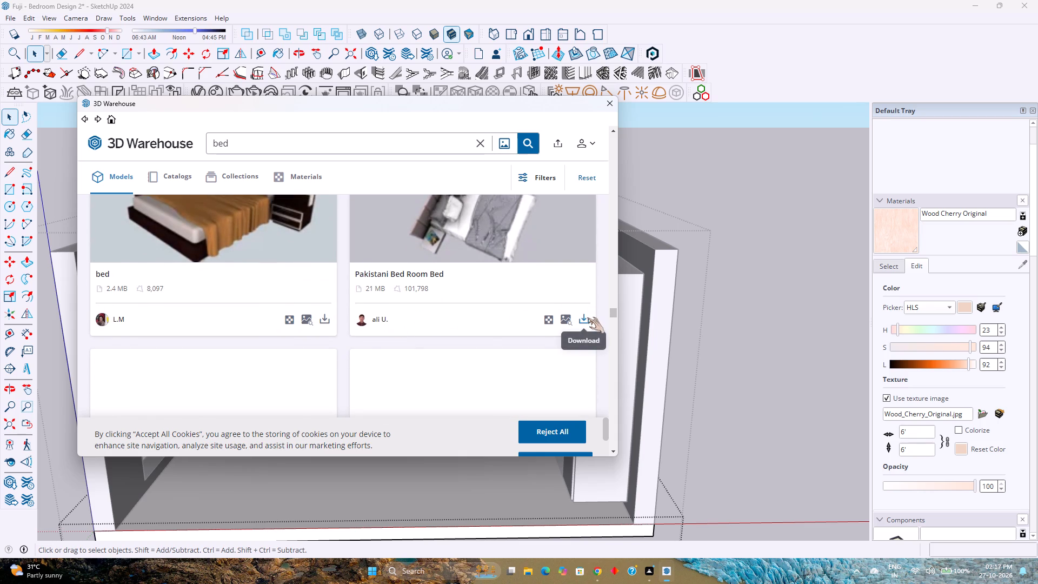
left_click(587, 317)
left_click(311, 286)
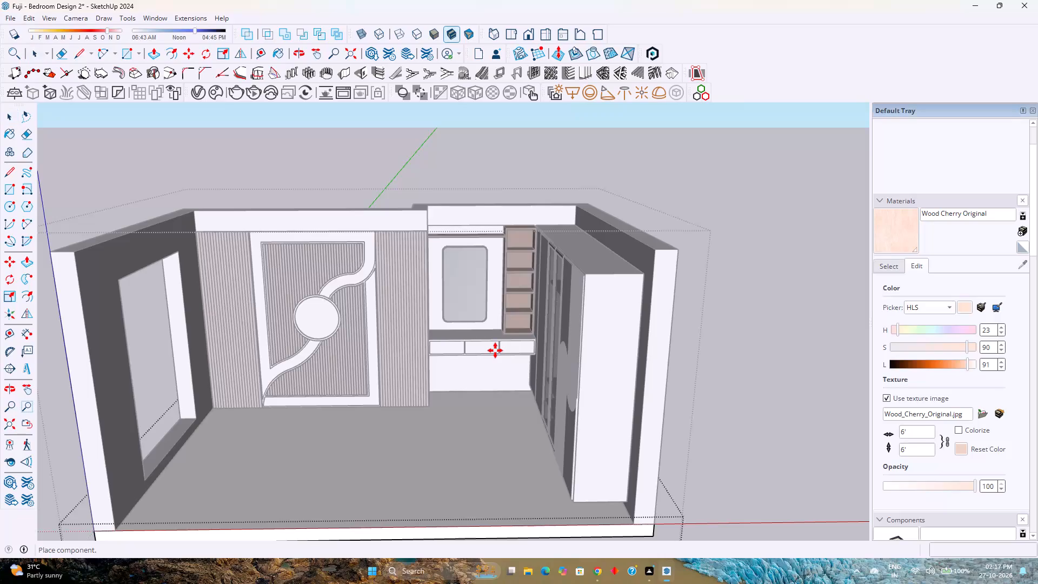
Place the downloaded bed on the bedroom floor in front of the wall with the circular panelling feature.
scroll(350, 420, "down", 9)
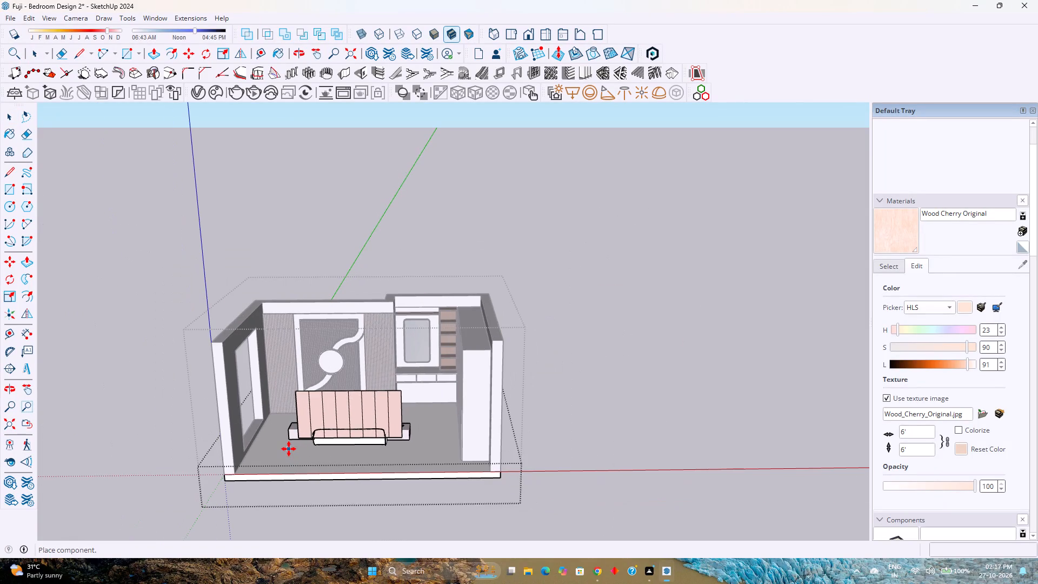
scroll(289, 449, "up", 8)
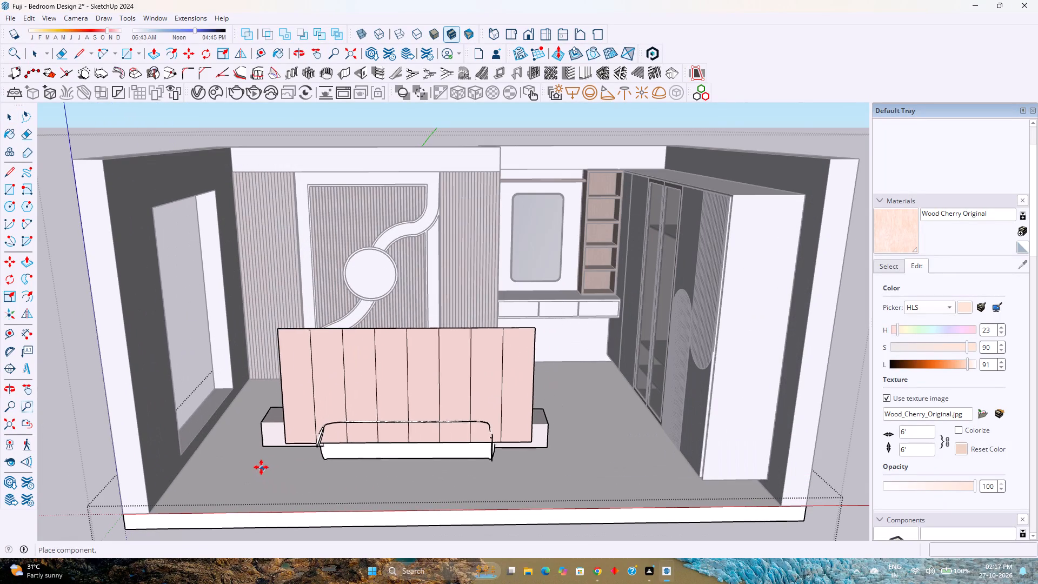
left_click(259, 464)
Flip the bed front to back about its green plane so the headboard faces the panelled wall.
middle_click_drag(475, 459, 343, 501)
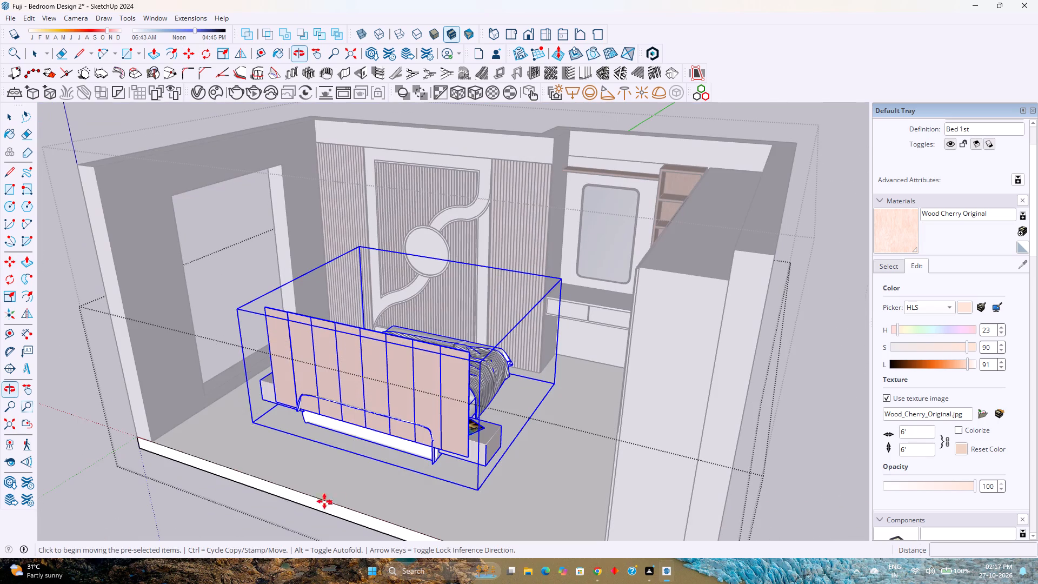
middle_click(222, 497)
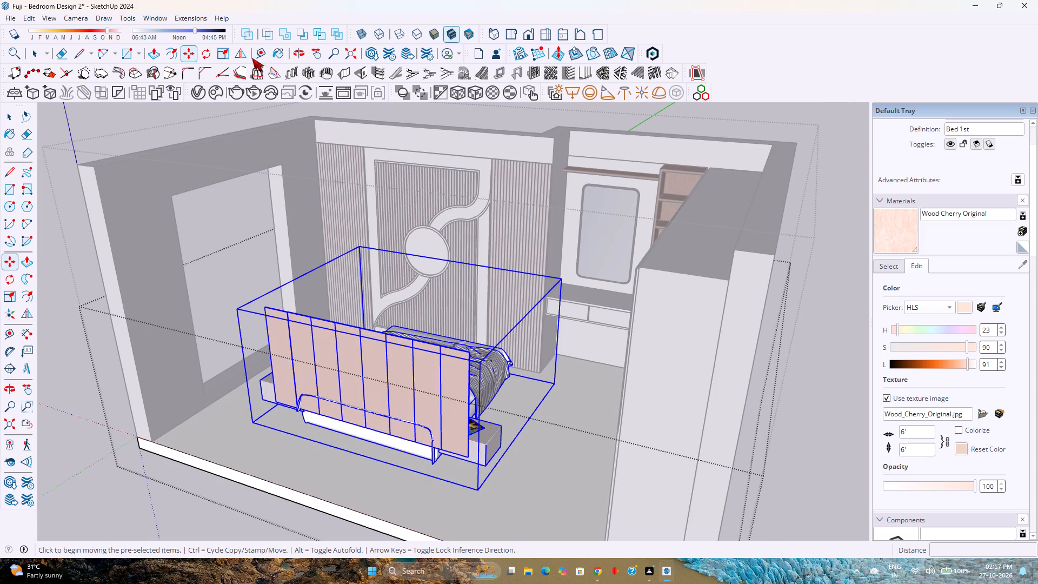
left_click(241, 52)
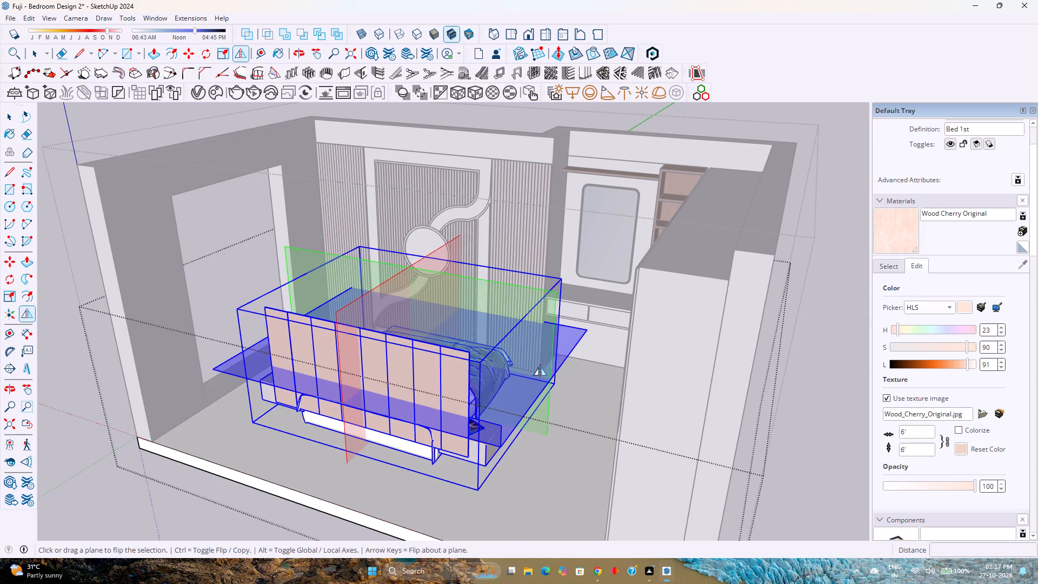
left_click(549, 362)
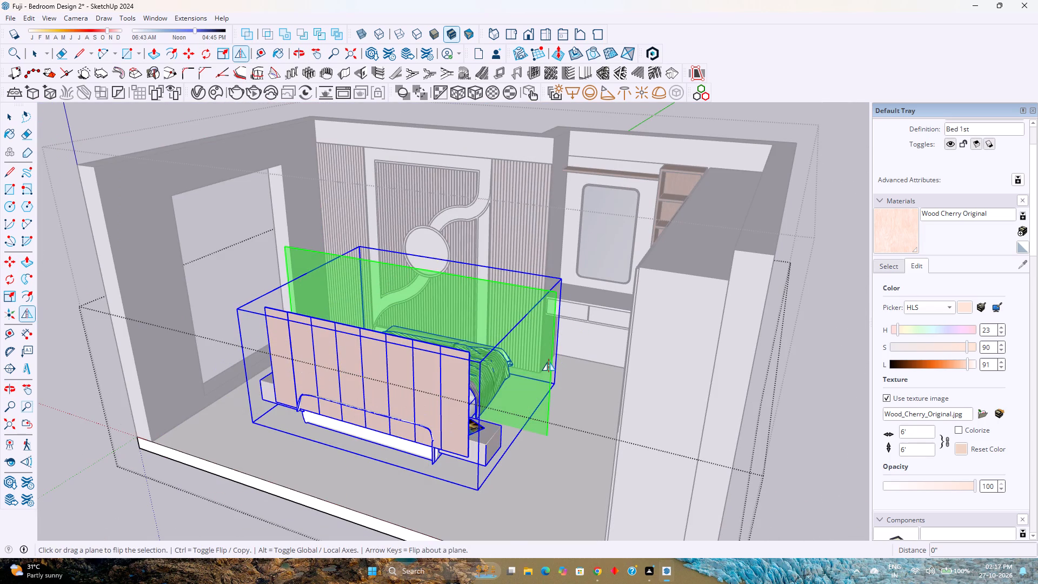
scroll(448, 366, "up", 2)
middle_click_drag(429, 367, 445, 377)
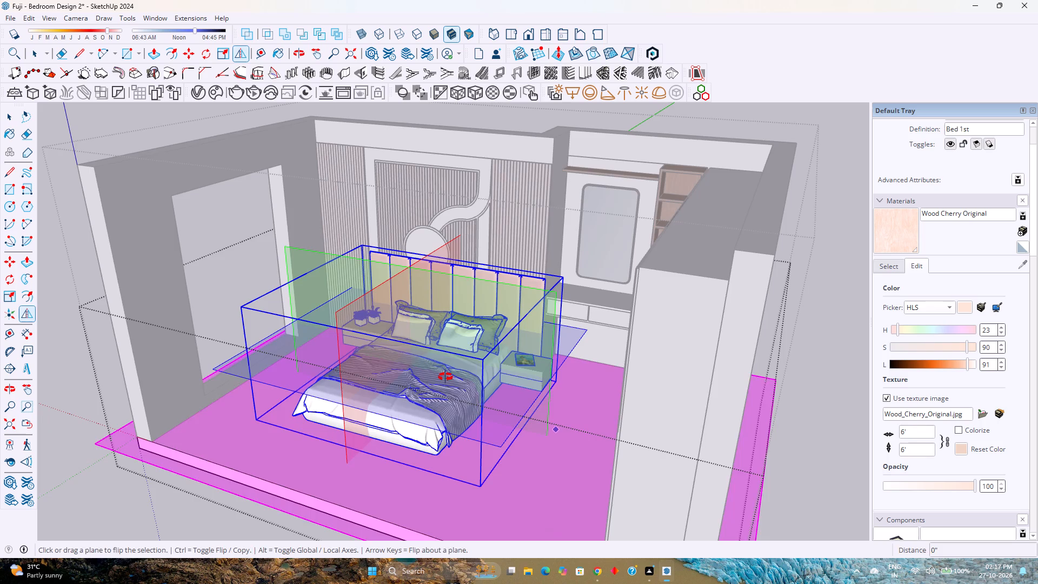
middle_click_drag(445, 377, 536, 444)
key("space")
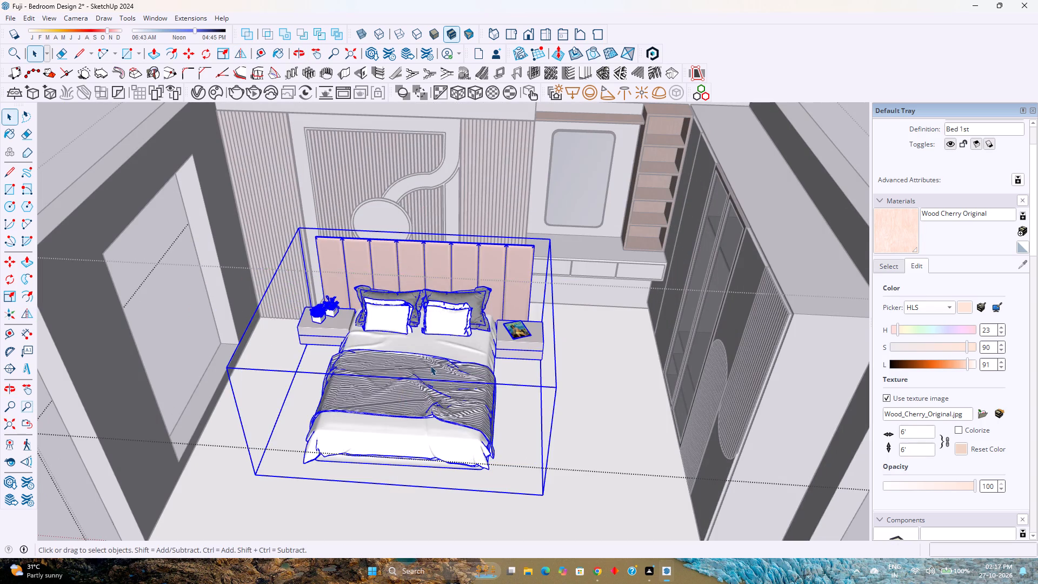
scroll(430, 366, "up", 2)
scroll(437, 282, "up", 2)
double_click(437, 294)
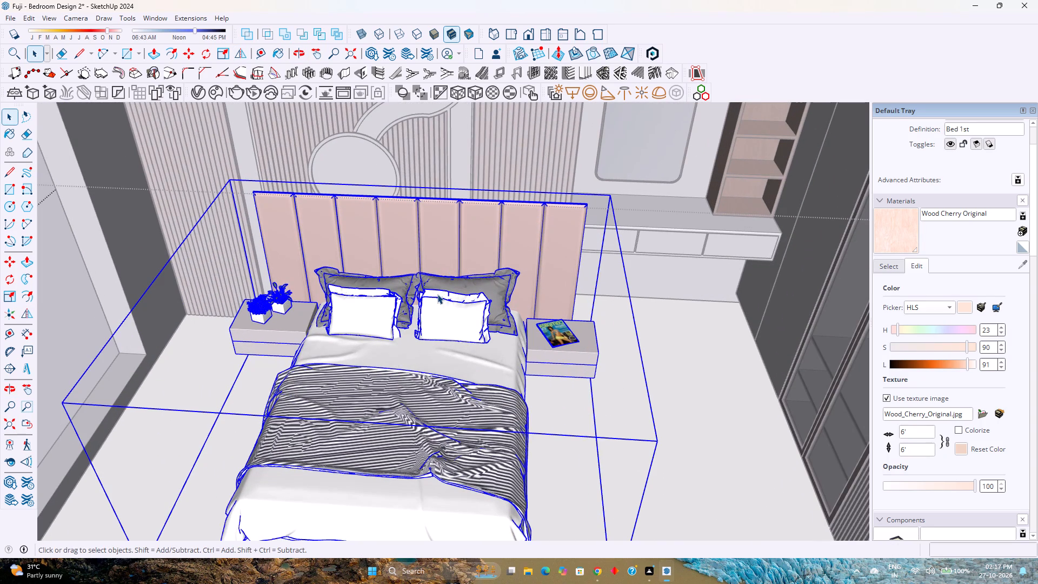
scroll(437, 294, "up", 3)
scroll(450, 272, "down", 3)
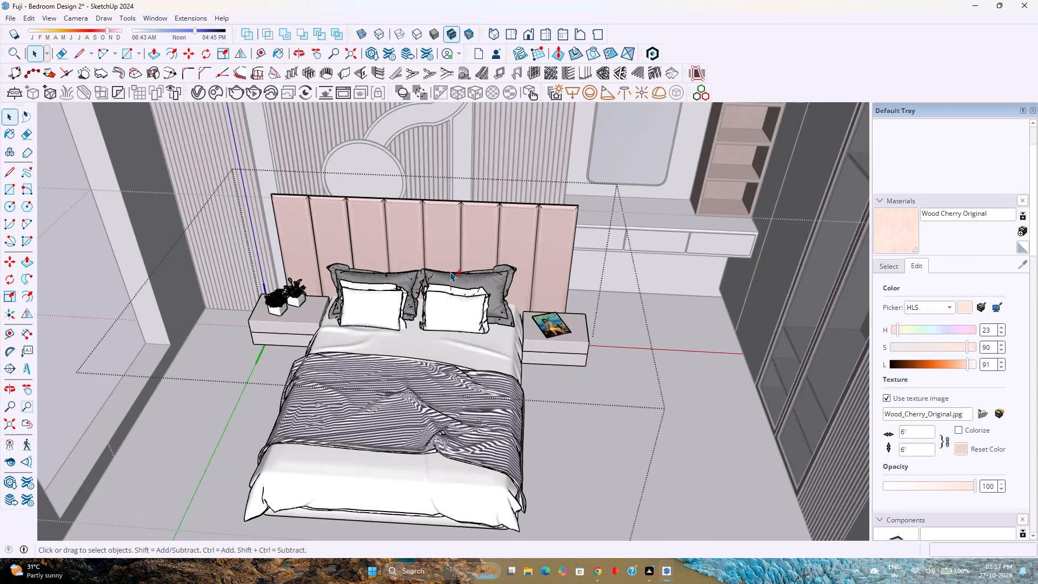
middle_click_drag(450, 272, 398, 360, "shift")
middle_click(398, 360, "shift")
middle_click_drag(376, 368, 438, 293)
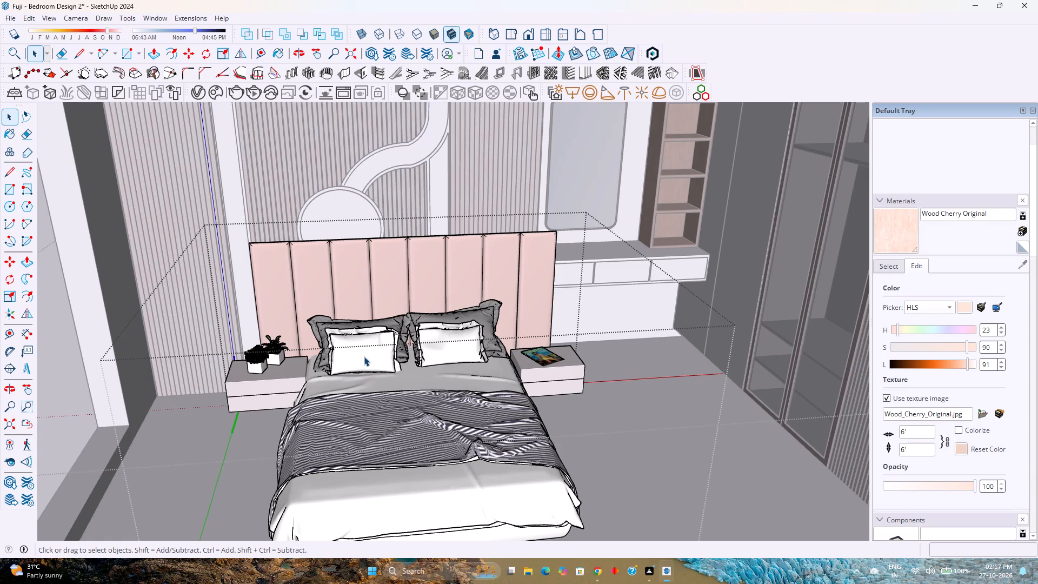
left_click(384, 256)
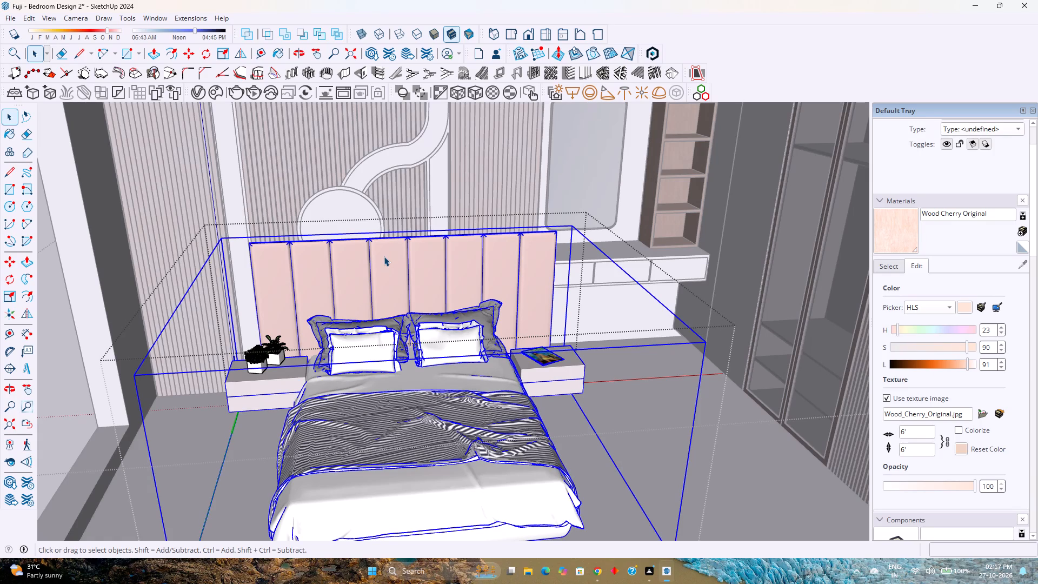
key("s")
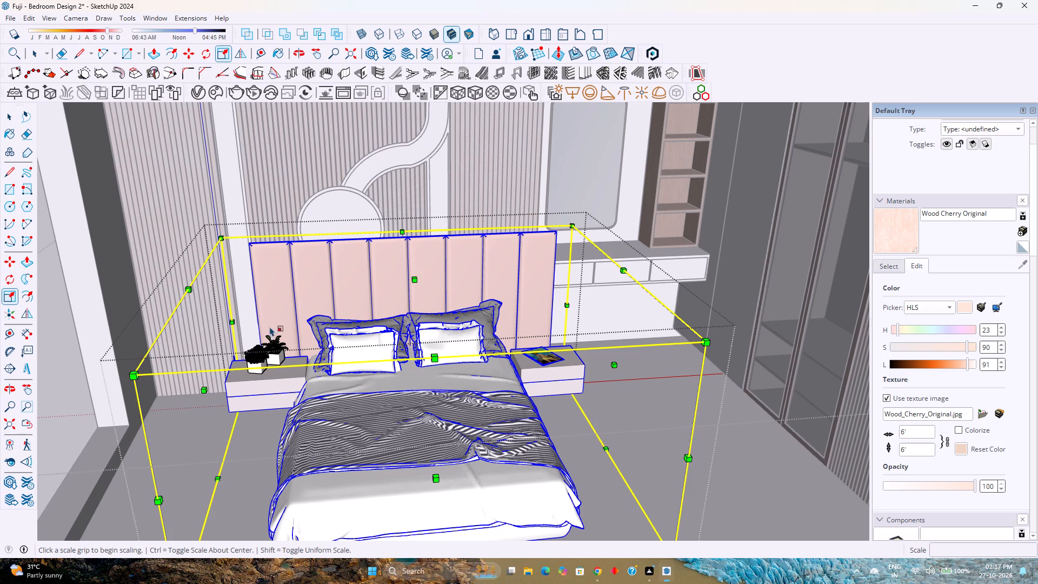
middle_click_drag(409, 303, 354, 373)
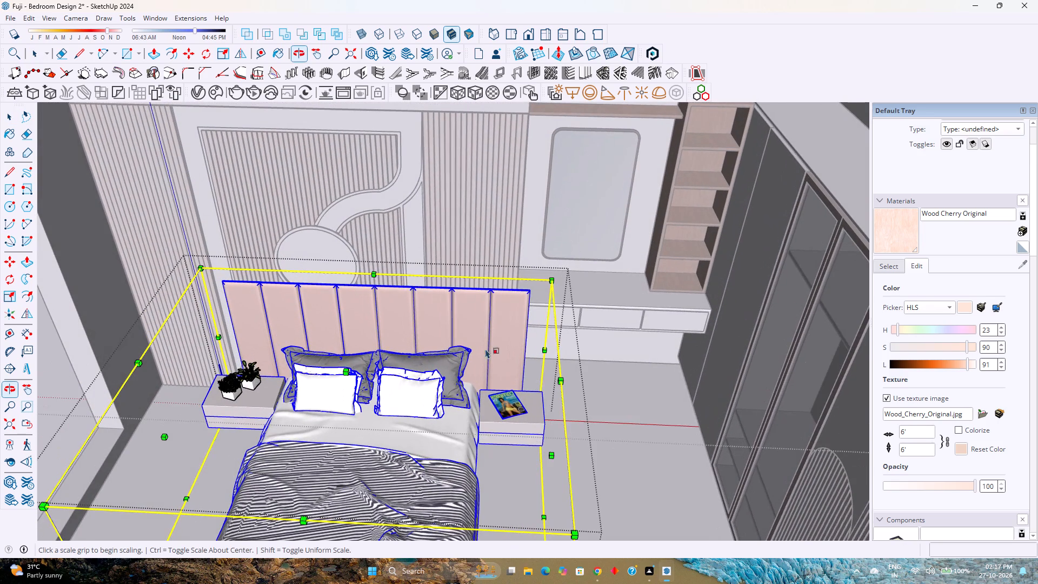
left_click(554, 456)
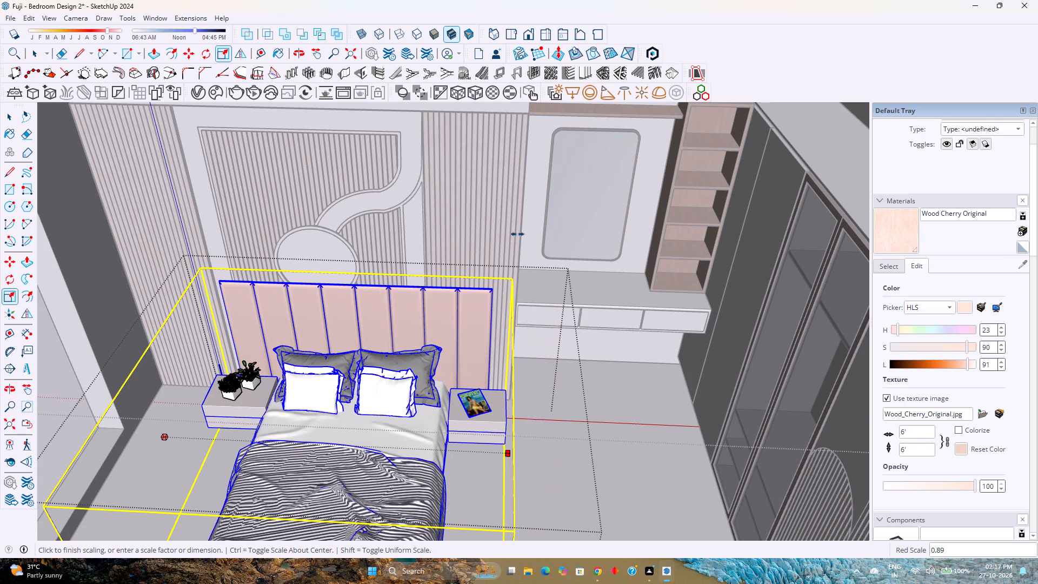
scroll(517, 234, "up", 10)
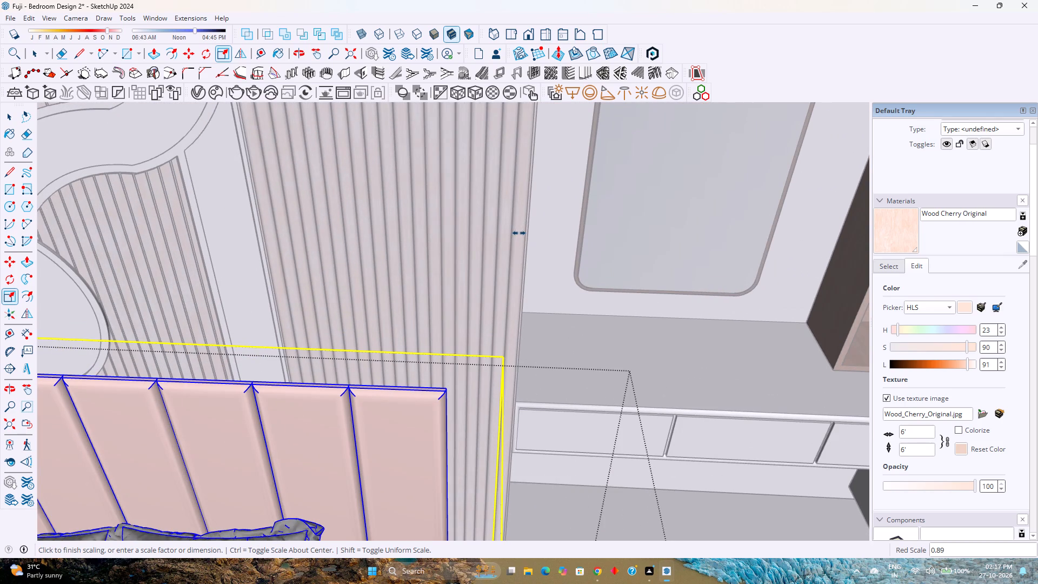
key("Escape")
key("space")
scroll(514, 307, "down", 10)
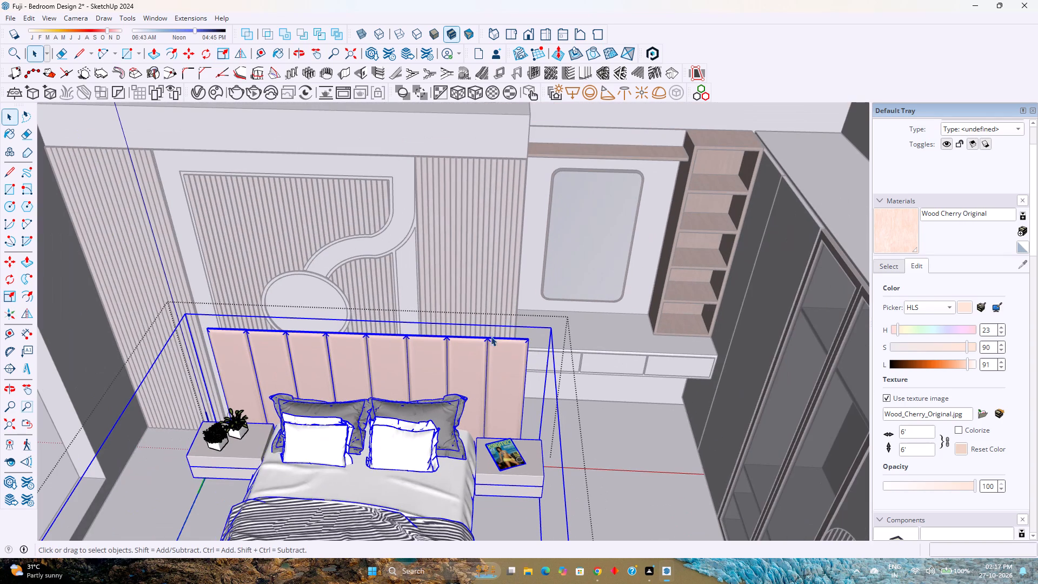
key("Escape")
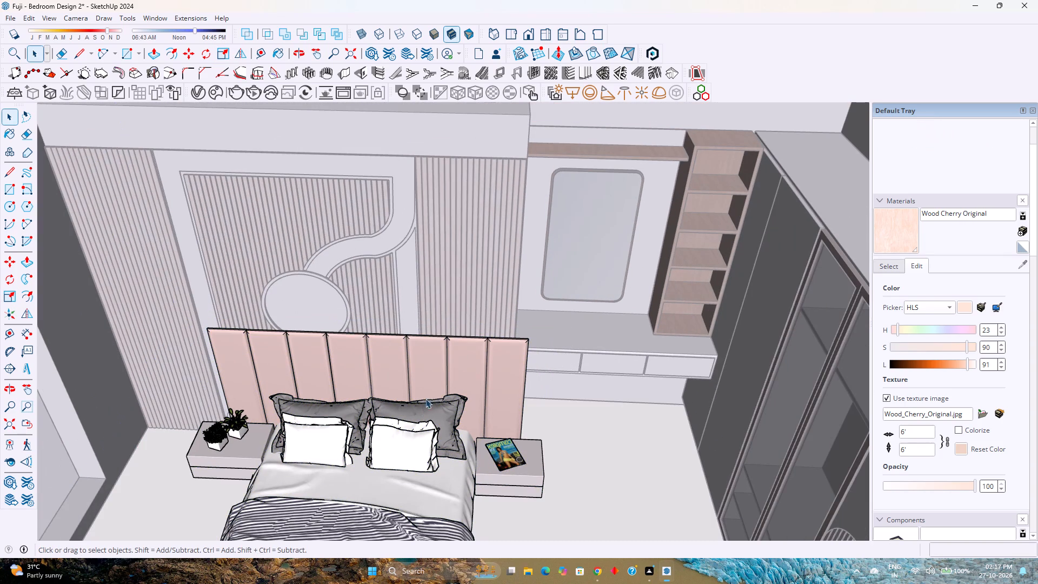
Move the whole bed about 2' 5 1/2" so its back corner meets the fluted wall's corner beside the window wall.
left_click(416, 366)
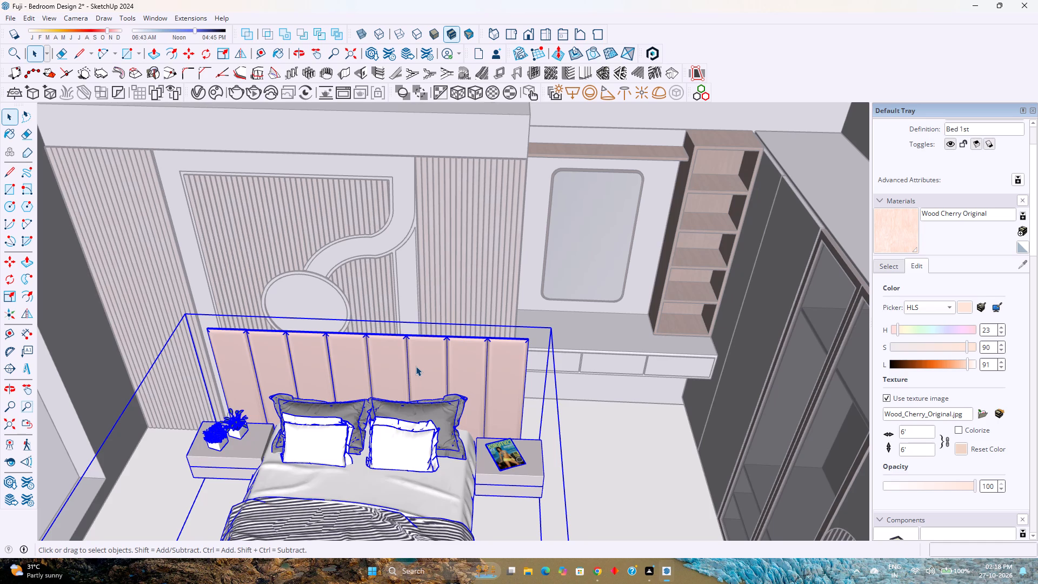
key("m")
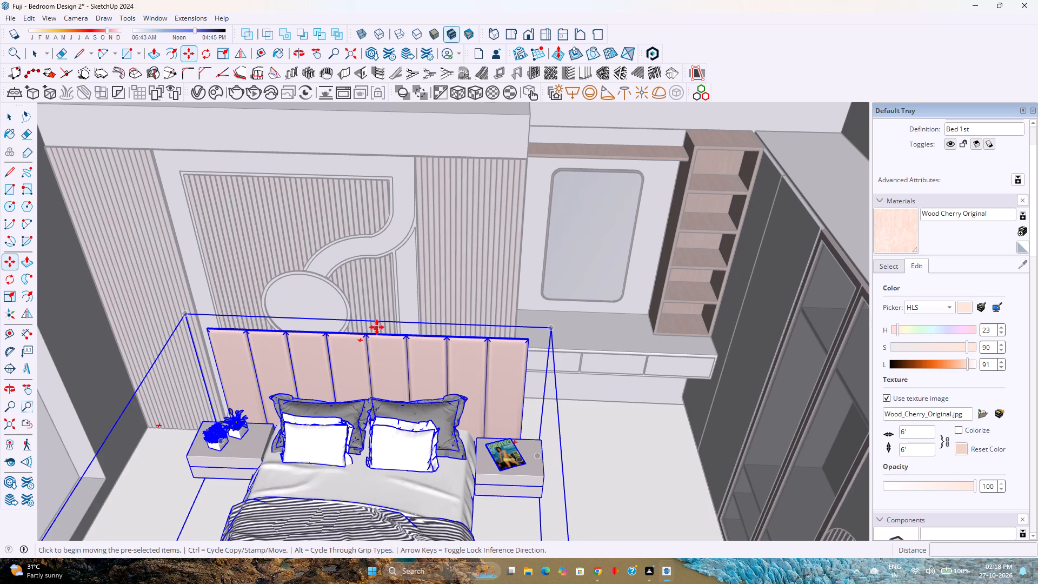
middle_click_drag(292, 363, 491, 306)
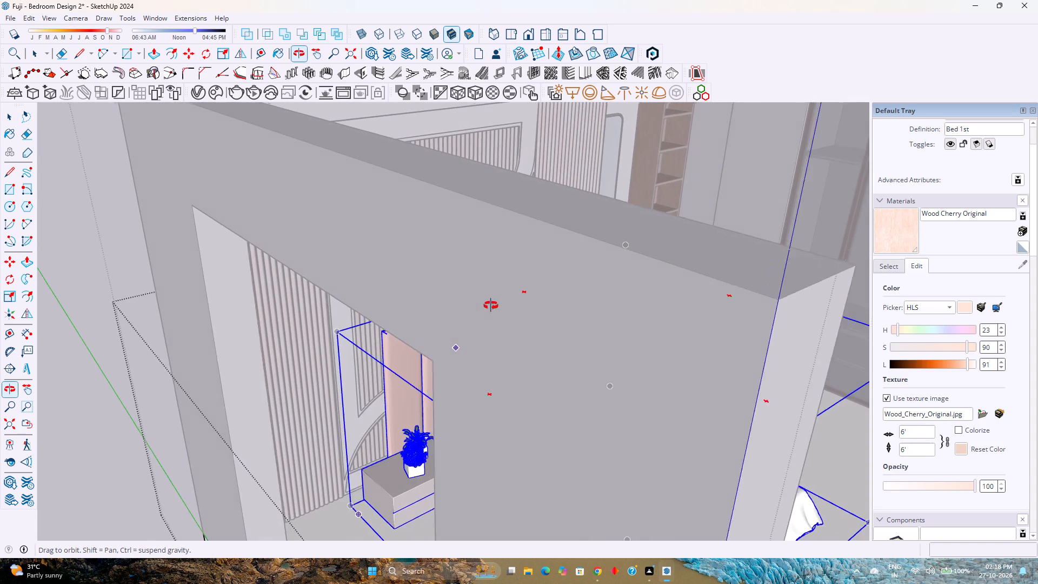
middle_click_drag(491, 306, 488, 306)
left_click(348, 504)
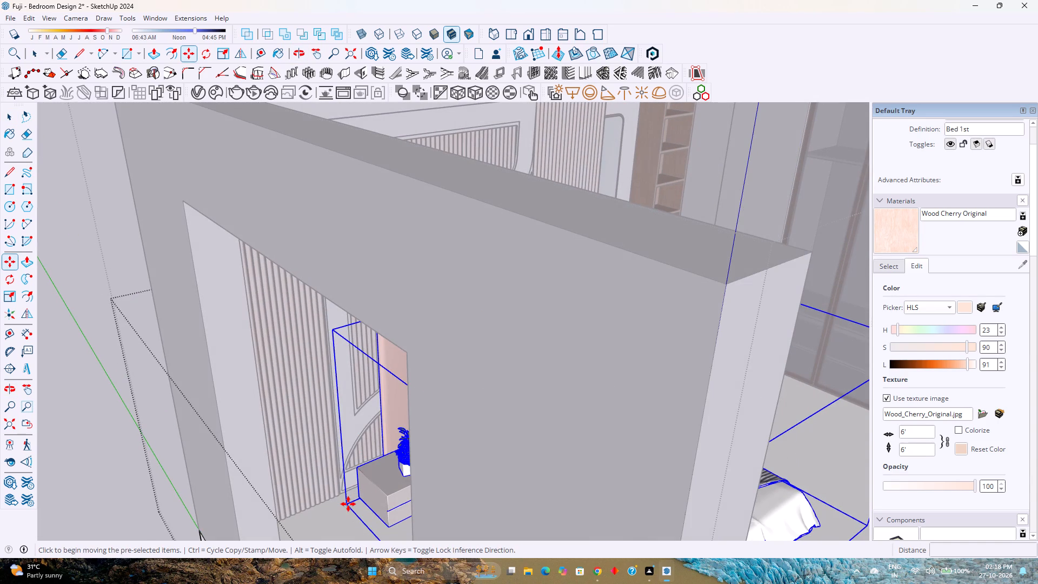
scroll(348, 504, "down", 2)
middle_click_drag(348, 504, 232, 539)
scroll(269, 482, "up", 1)
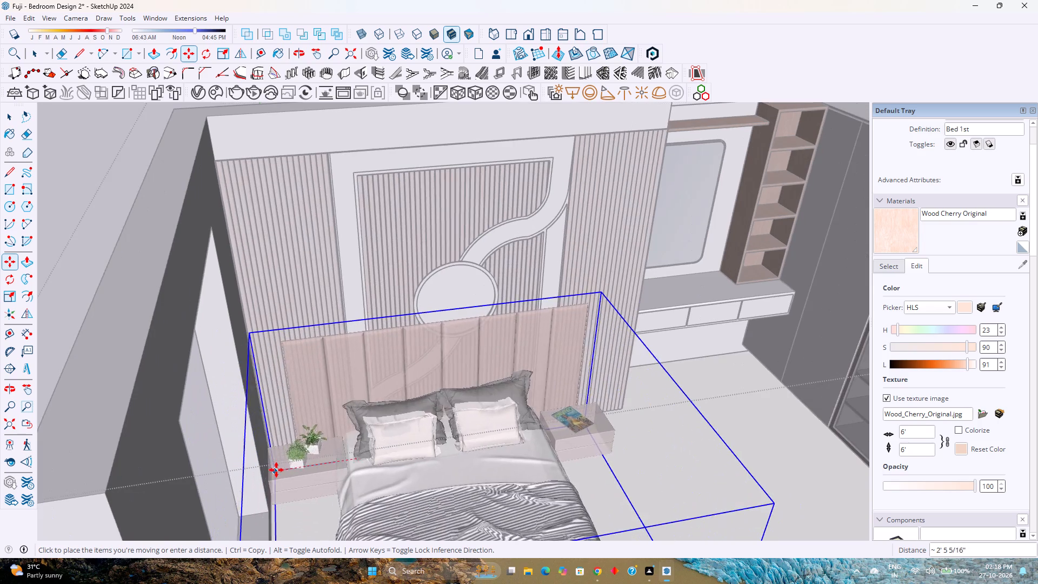
scroll(277, 469, "up", 20)
scroll(277, 469, "up", 6)
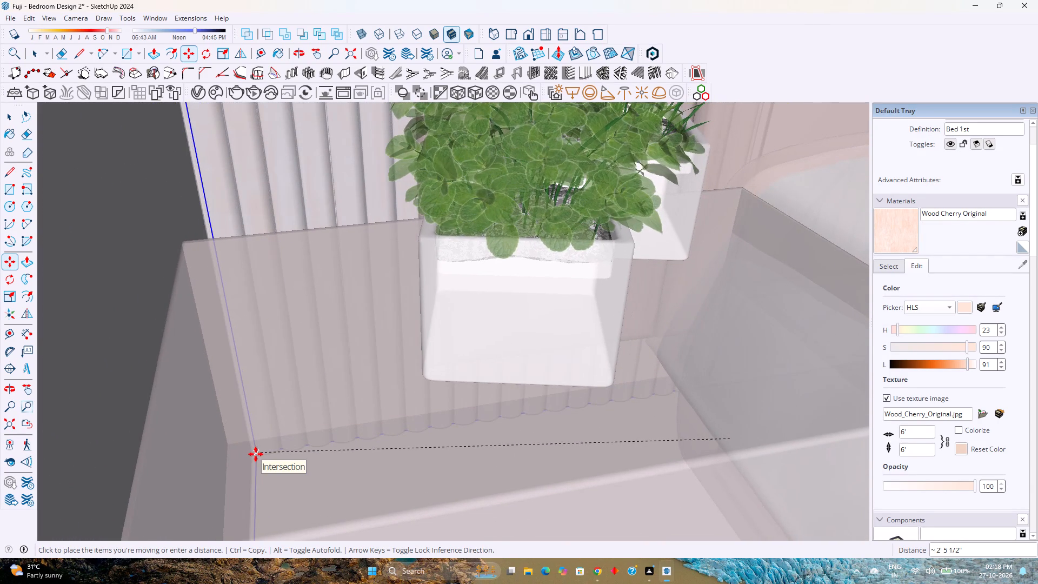
left_click(256, 454)
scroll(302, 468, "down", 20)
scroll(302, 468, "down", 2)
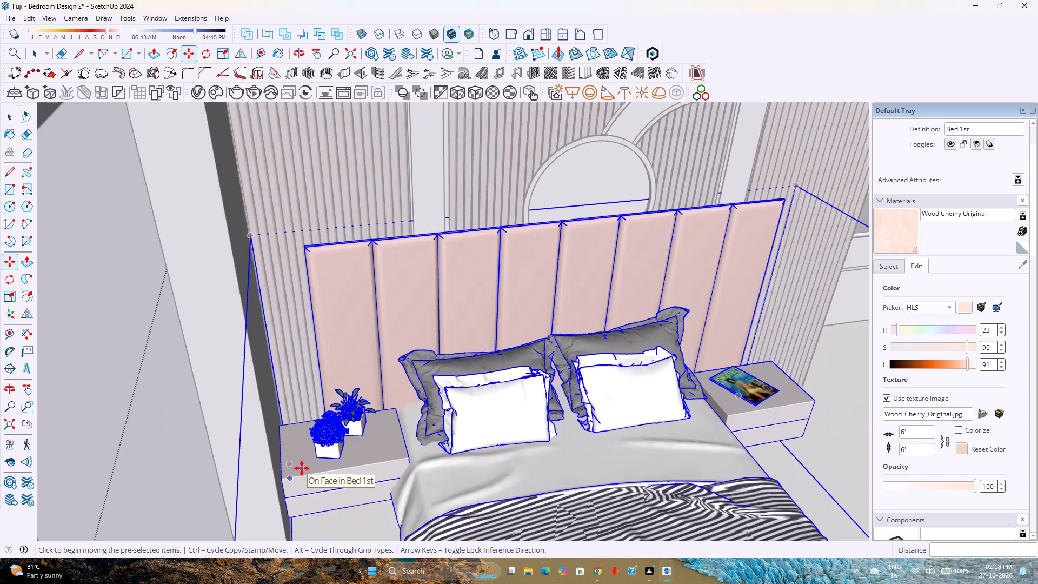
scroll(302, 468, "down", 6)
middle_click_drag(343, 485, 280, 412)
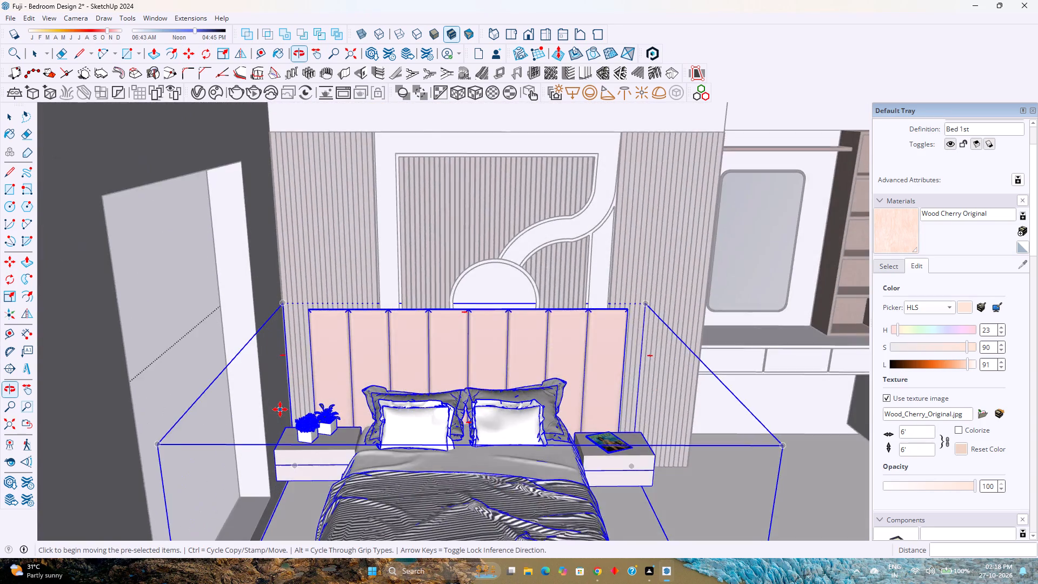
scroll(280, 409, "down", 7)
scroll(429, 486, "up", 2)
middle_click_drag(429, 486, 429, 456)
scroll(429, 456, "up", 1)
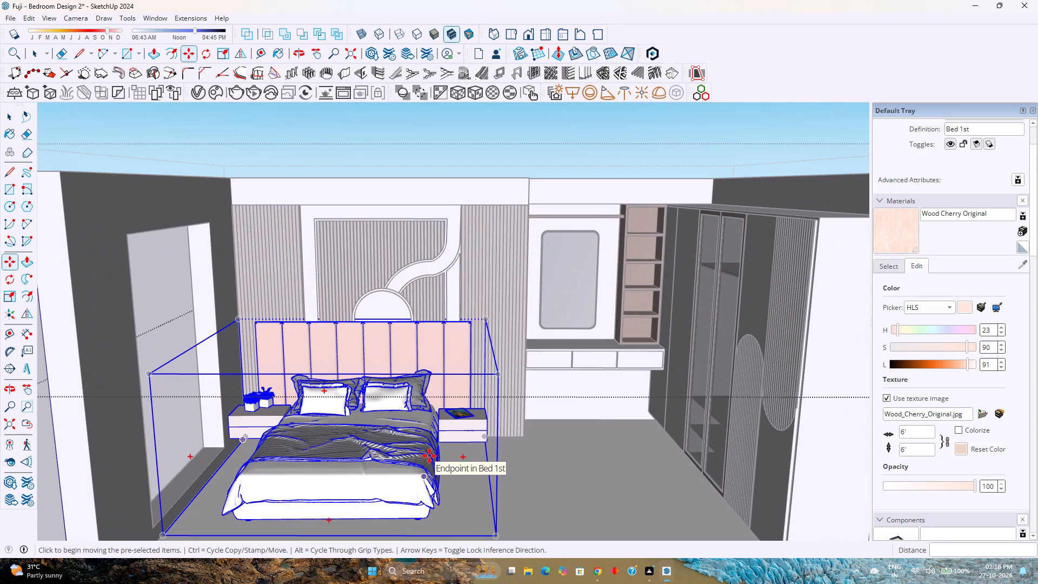
Measure the width of the bed's base along its front edge with a linear dimension.
scroll(429, 456, "down", 3)
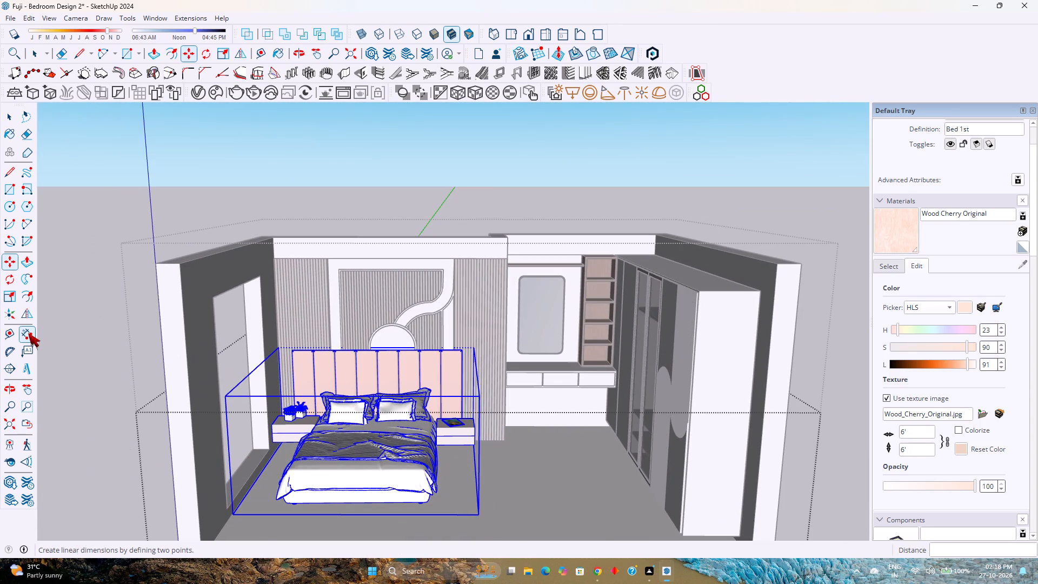
left_click(28, 333)
scroll(294, 510, "up", 4)
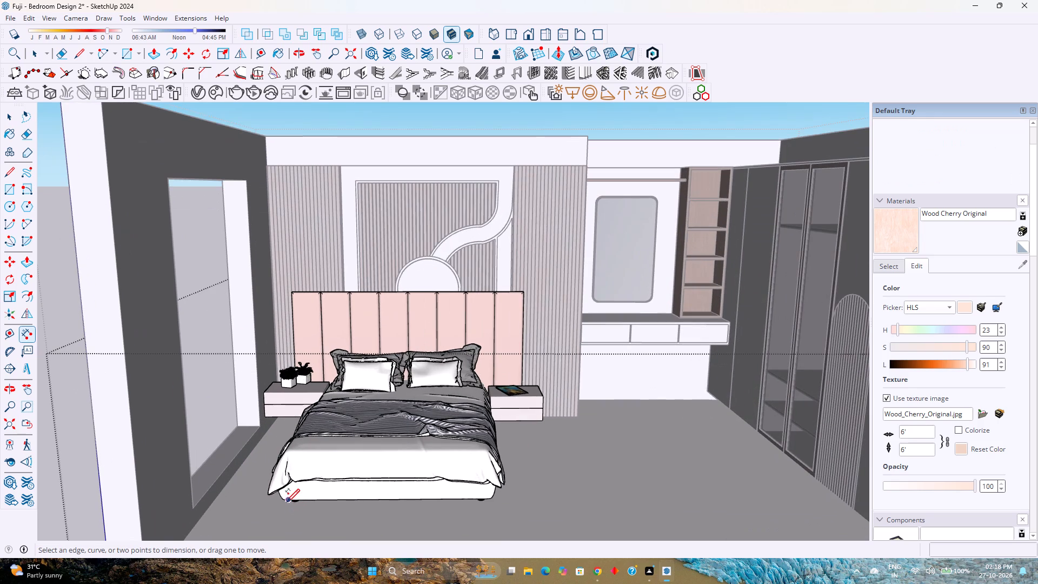
left_click(281, 498)
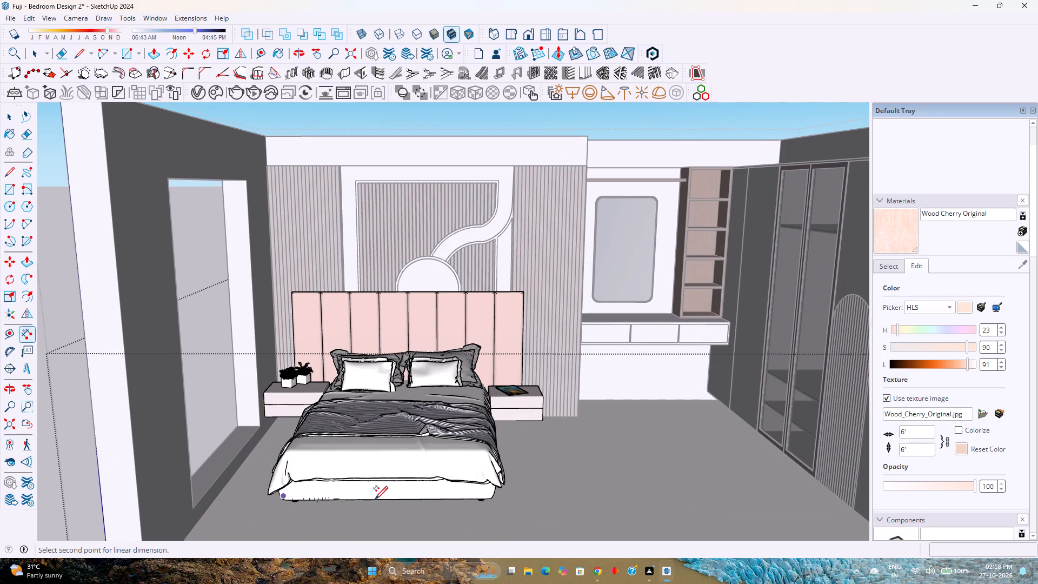
left_click(494, 494)
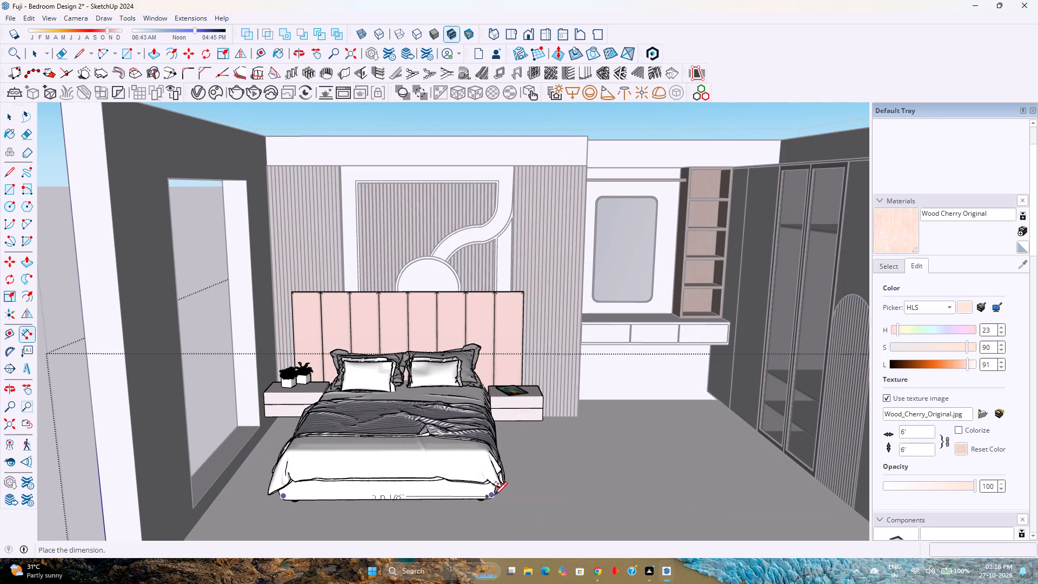
key("space")
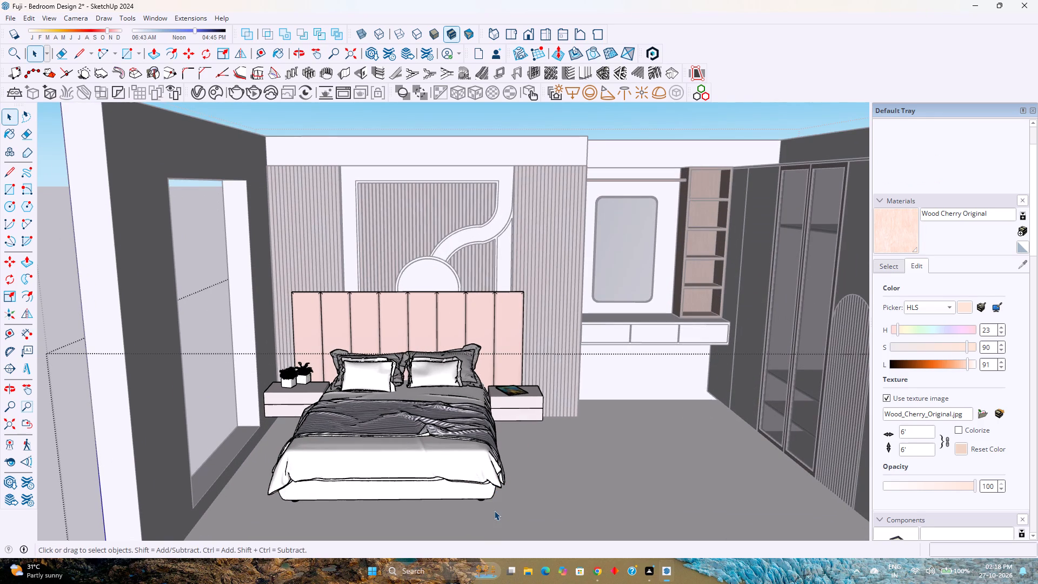
key("Escape")
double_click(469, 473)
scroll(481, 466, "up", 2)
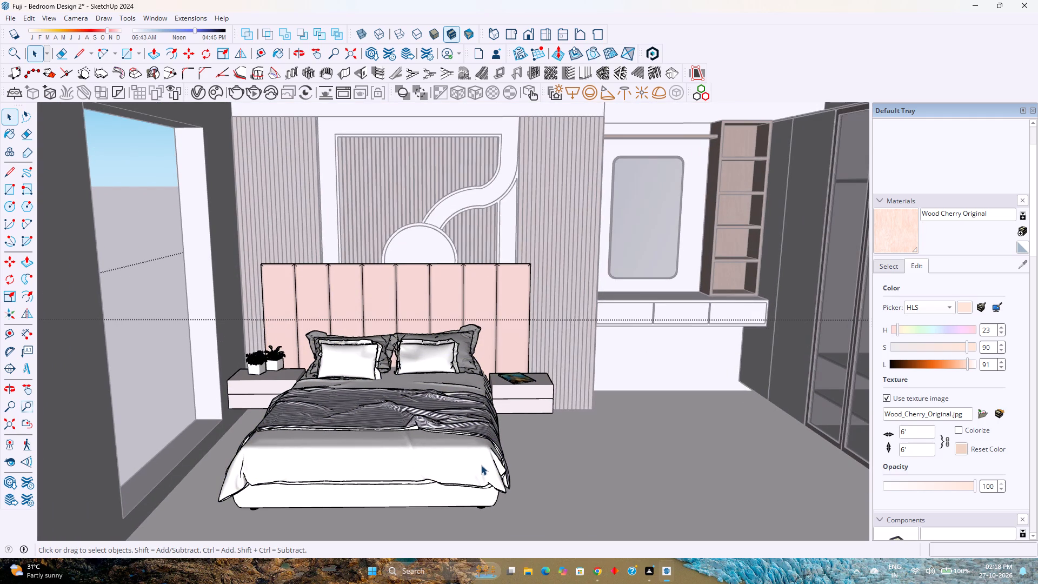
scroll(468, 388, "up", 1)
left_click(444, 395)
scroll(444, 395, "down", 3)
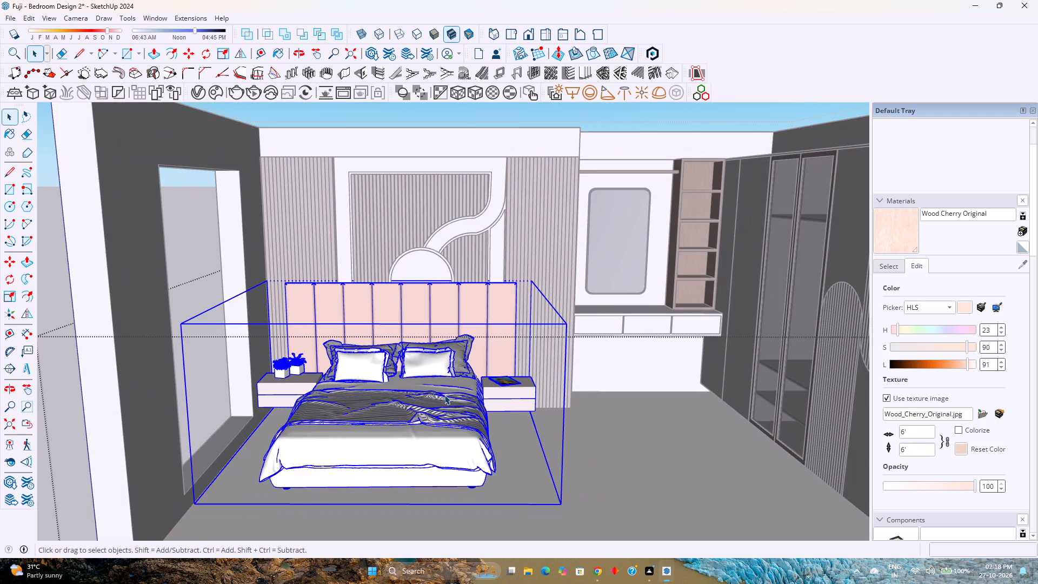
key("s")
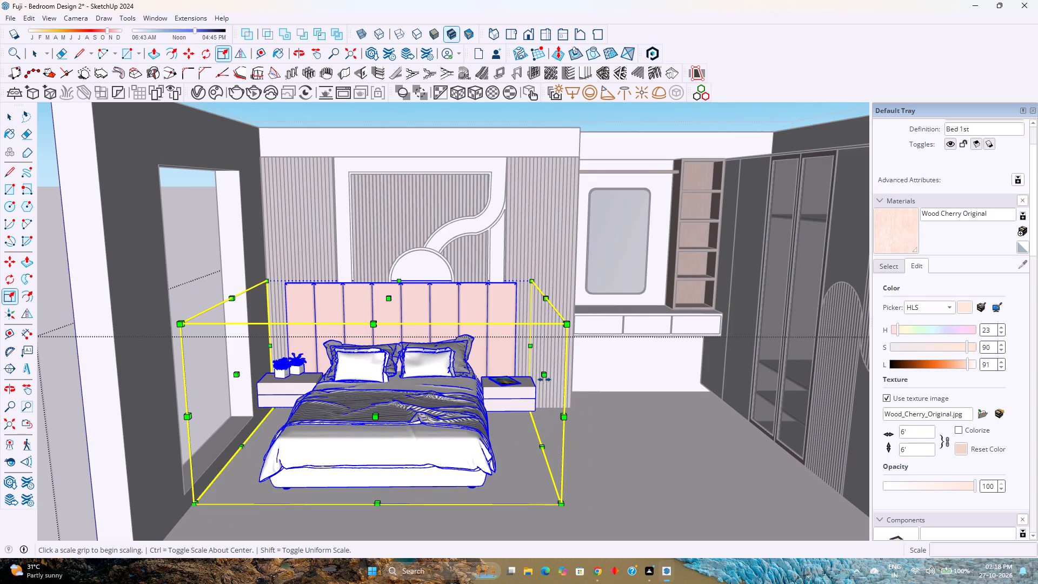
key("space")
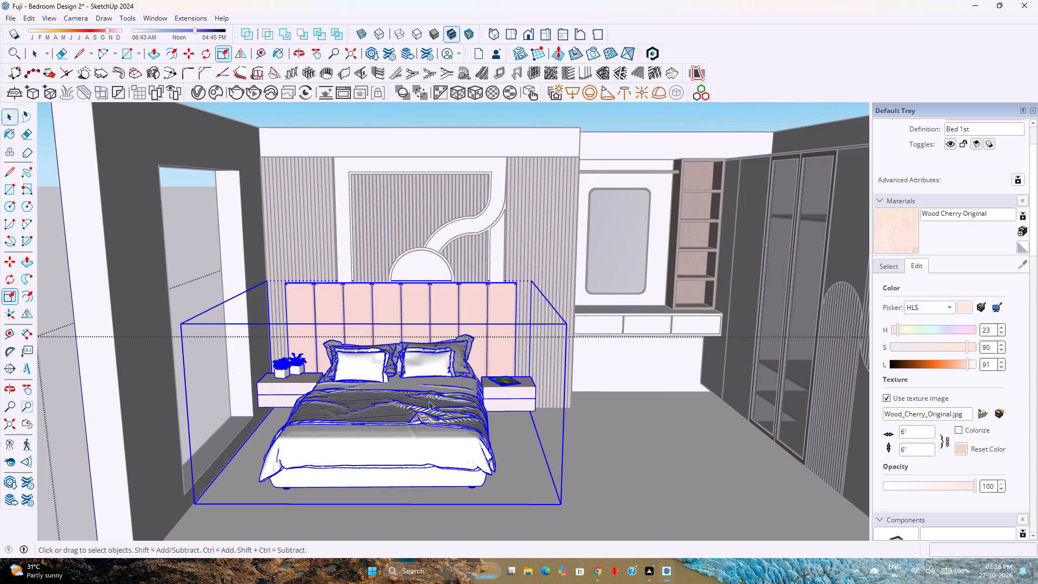
Inside the bed component, stretch the headboard's window-side end to the wall corner, scaling it about 1.10 along red.
double_click(394, 407)
scroll(394, 407, "up", 2)
middle_click_drag(400, 397, 411, 503)
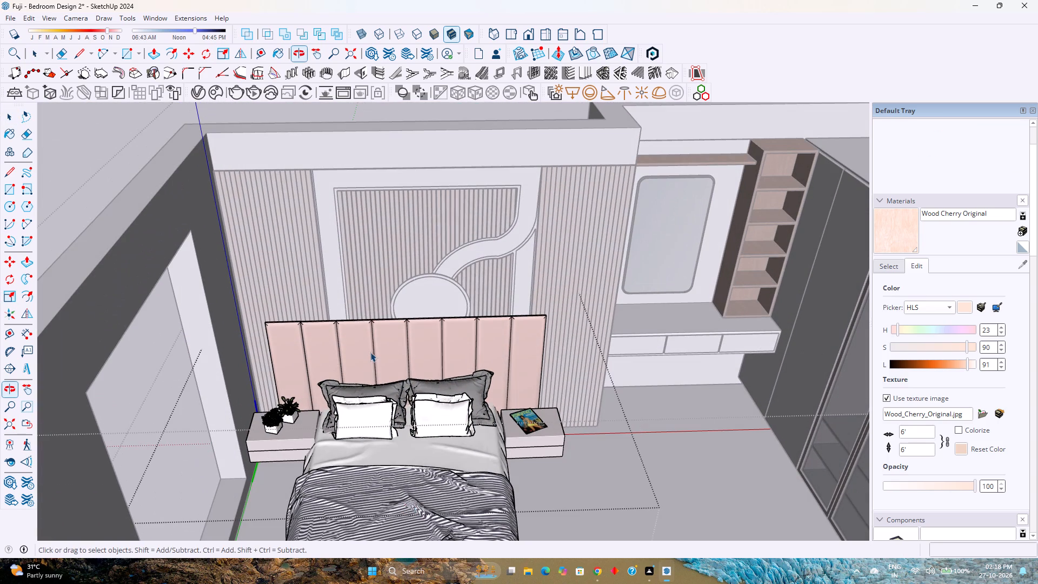
left_click(370, 347)
scroll(370, 347, "up", 2)
double_click(370, 347)
left_click(370, 347)
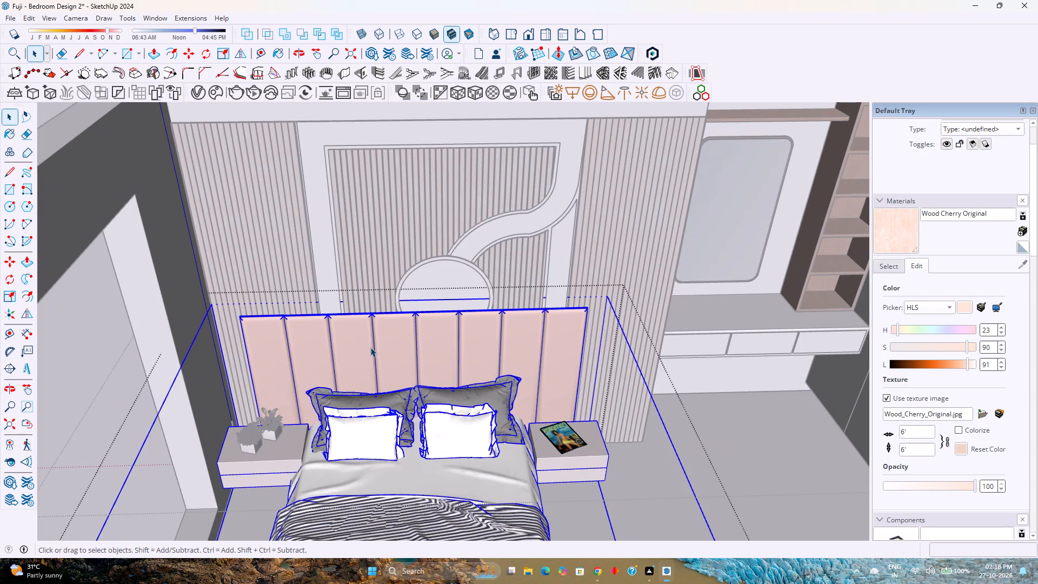
double_click(370, 347)
scroll(370, 347, "up", 3)
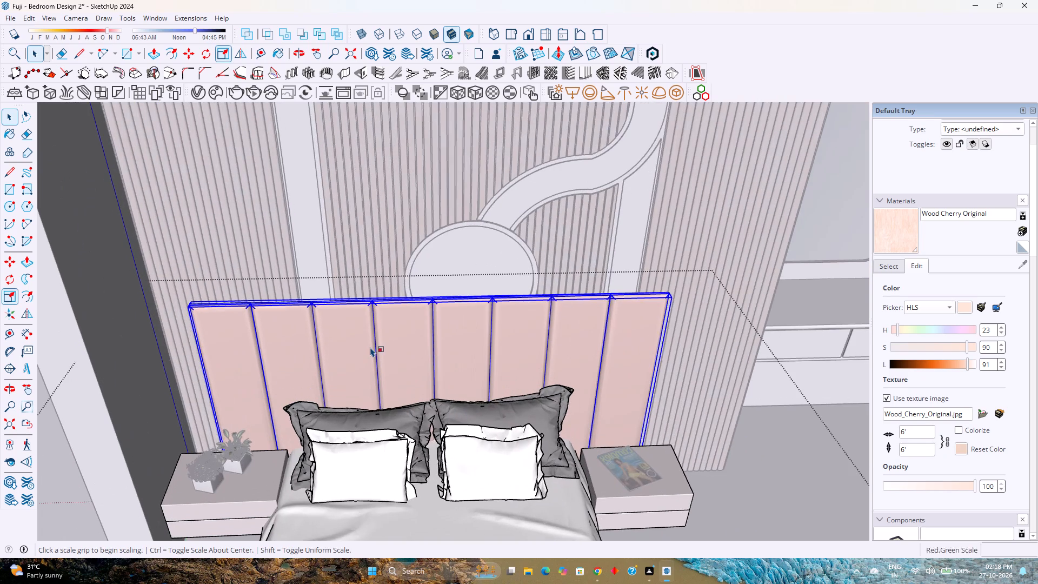
key("s")
scroll(192, 387, "up", 4)
middle_click_drag(199, 387, 281, 429)
middle_click_drag(281, 428, 281, 422)
middle_click(281, 422)
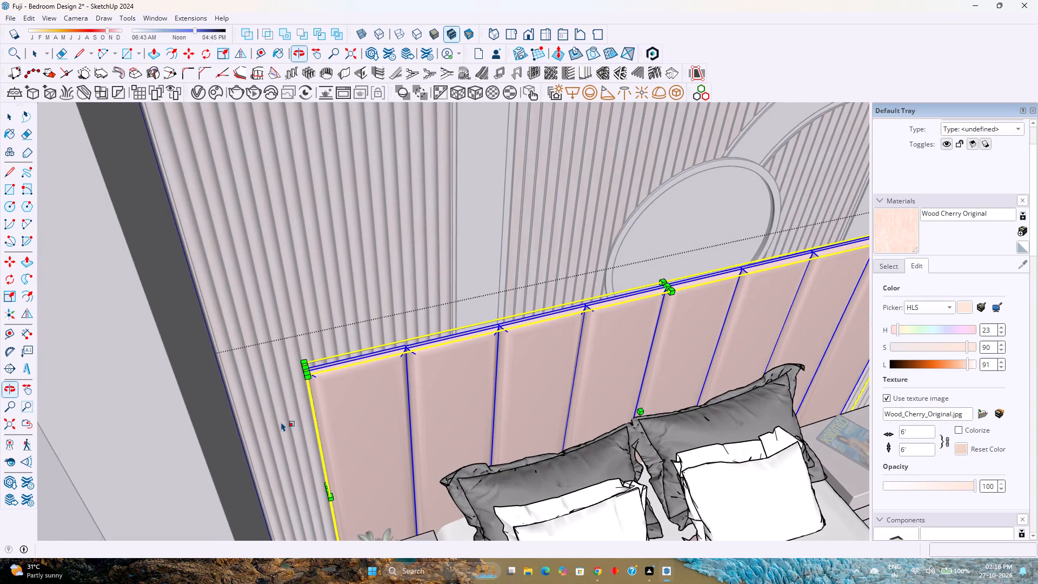
scroll(323, 482, "up", 5)
left_click(332, 495)
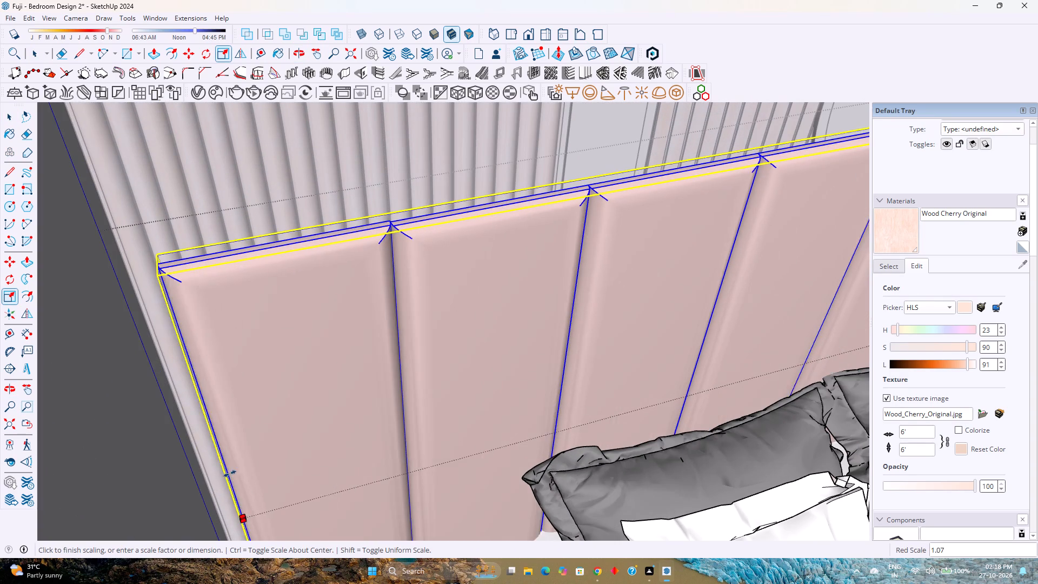
left_click(110, 240)
Stretch the headboard's opposite end to the outer edge of the fluted wall, scaling it about 1.24 along red.
scroll(246, 399, "down", 13)
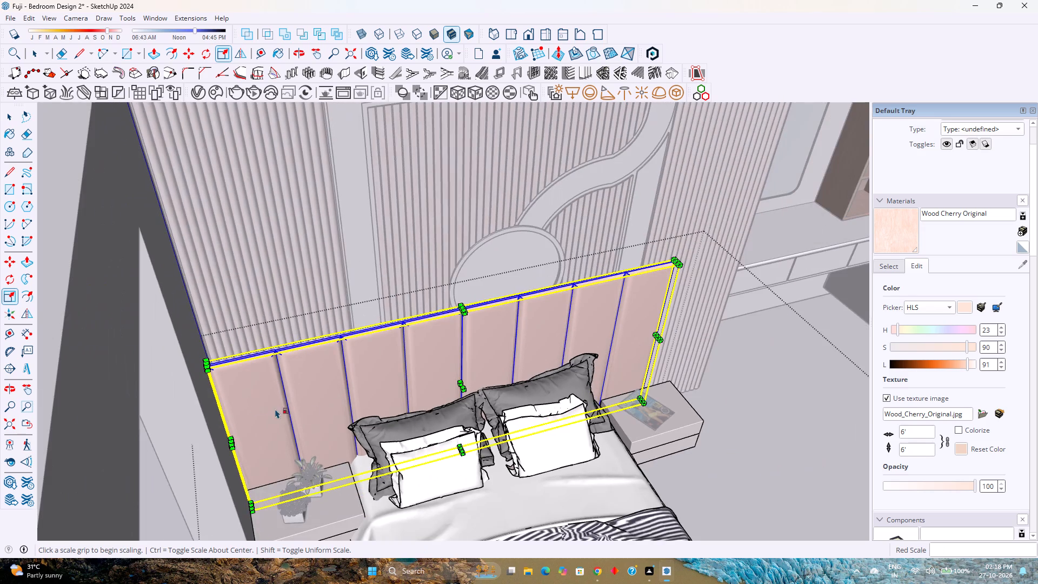
middle_click_drag(412, 412, 392, 410)
middle_click_drag(387, 410, 148, 377)
middle_click(148, 377)
scroll(461, 364, "up", 3)
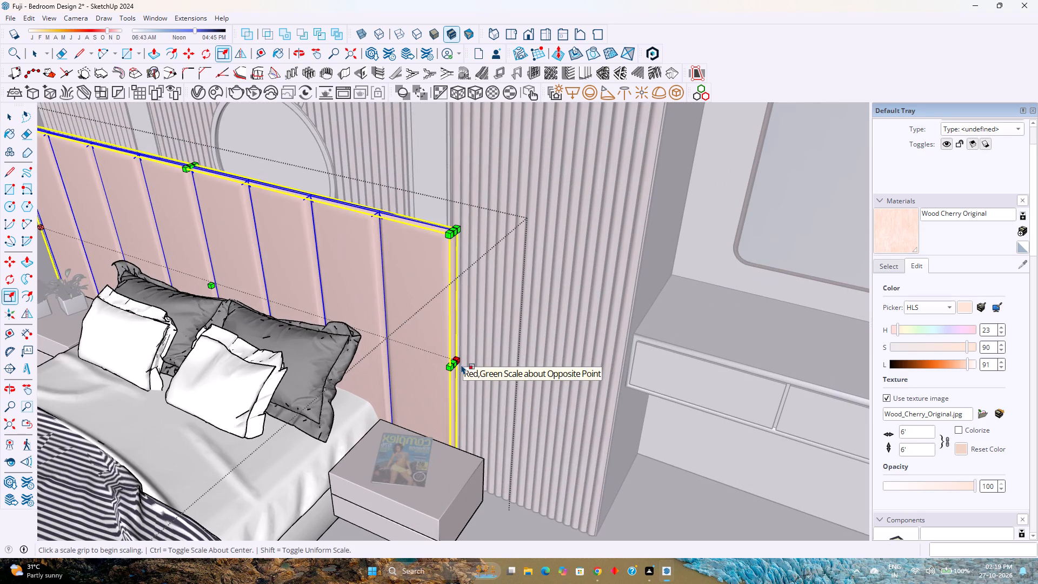
left_click(456, 362)
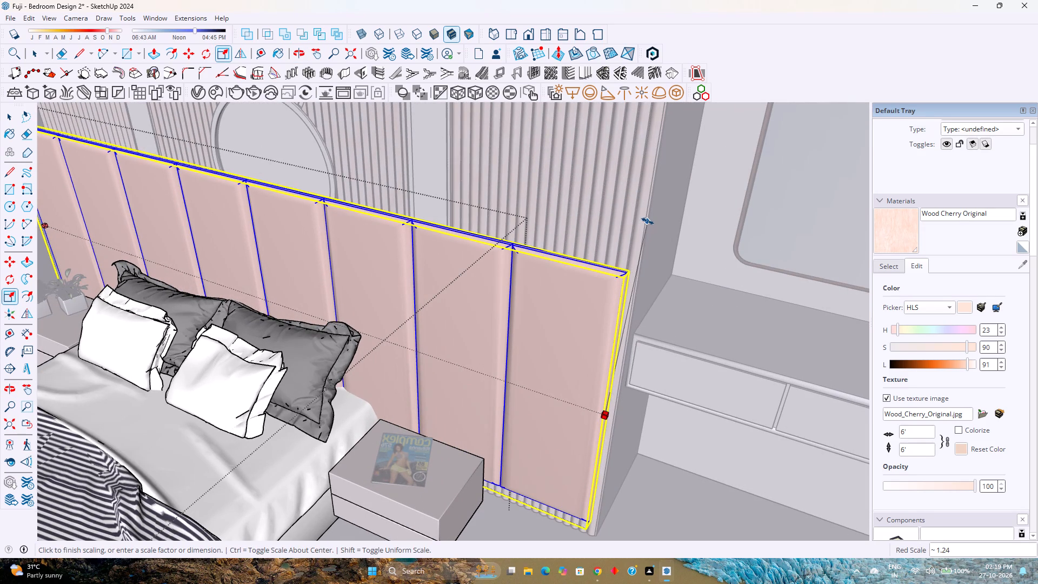
scroll(648, 221, "up", 5)
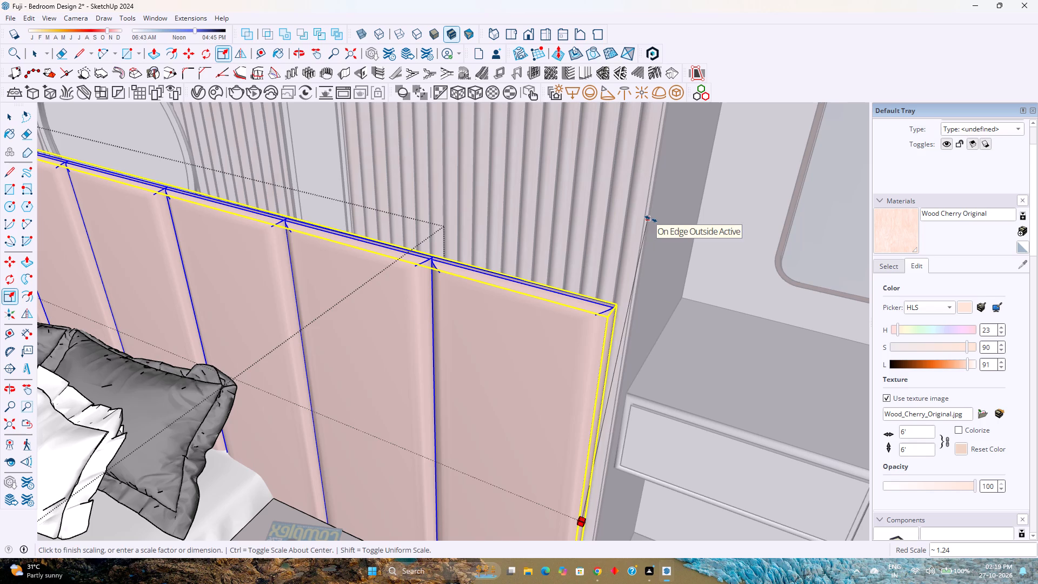
left_click(651, 219)
scroll(488, 336, "down", 10)
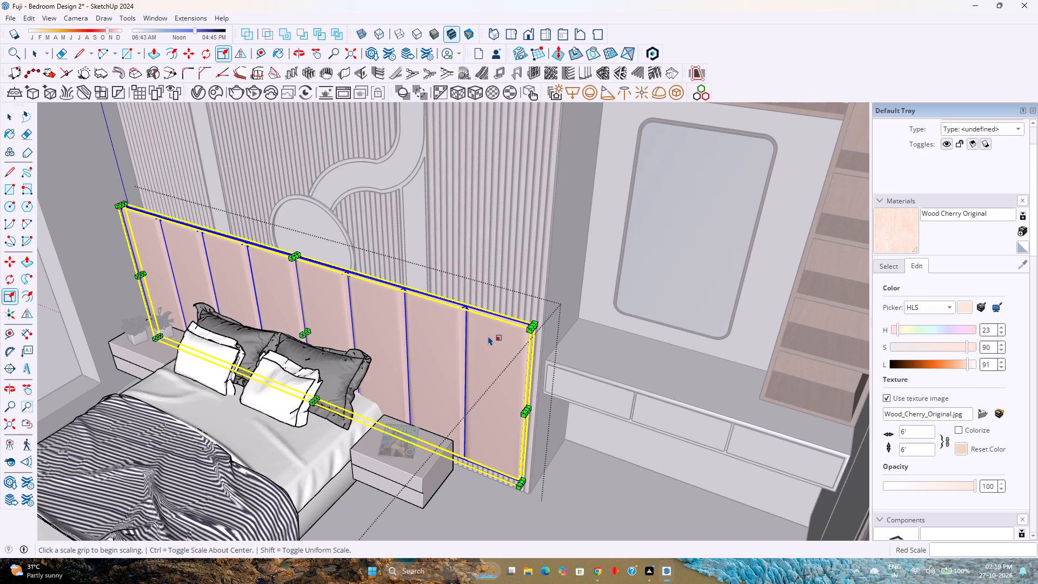
key("space")
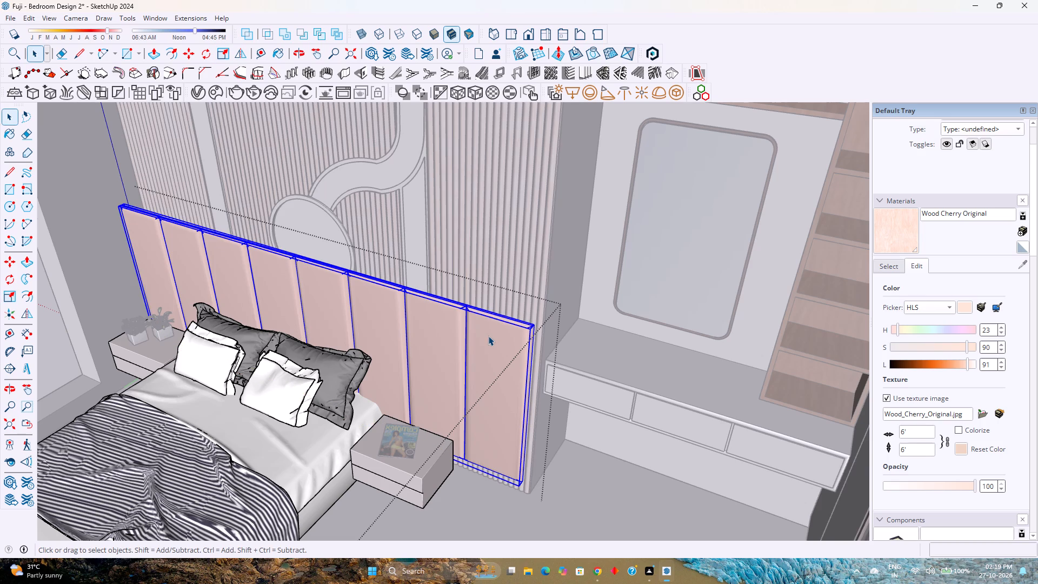
Invert the selection and widen the bed and nightstands about 1.16 along red to match the headboard's end.
right_click(473, 338)
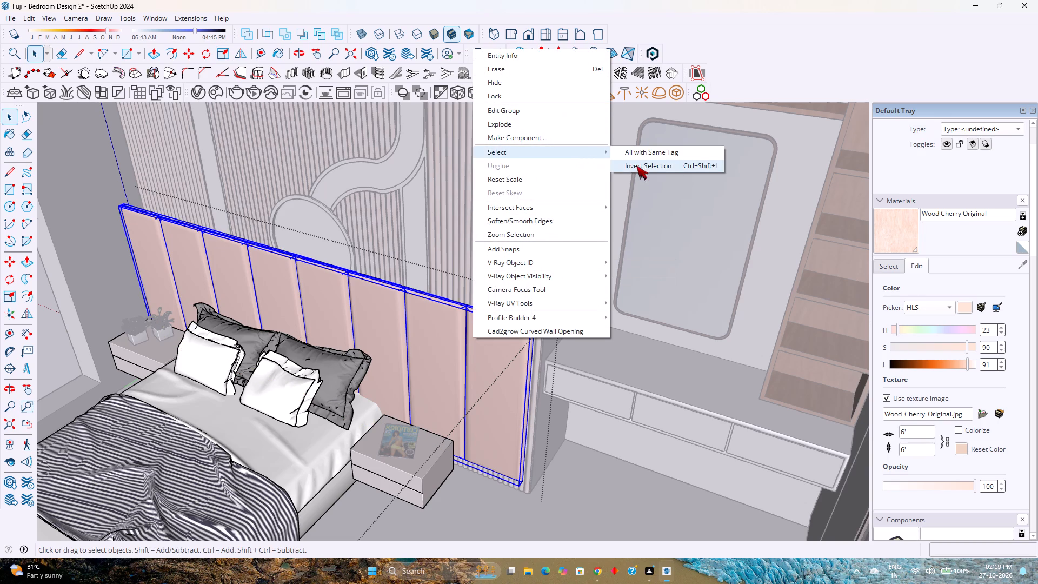
left_click(641, 171)
scroll(442, 307, "down", 5)
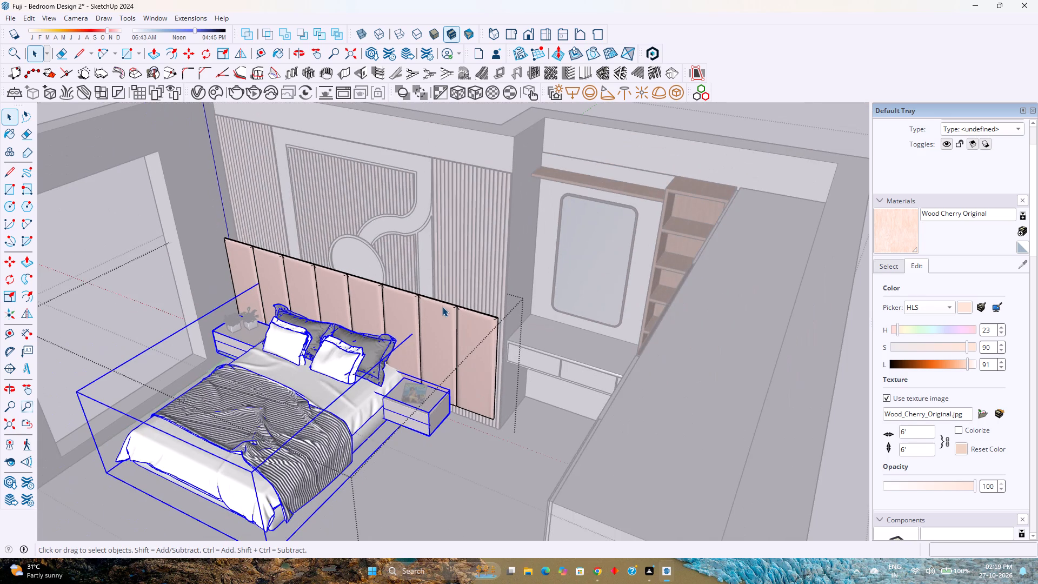
middle_click_drag(380, 334, 416, 344)
key("s")
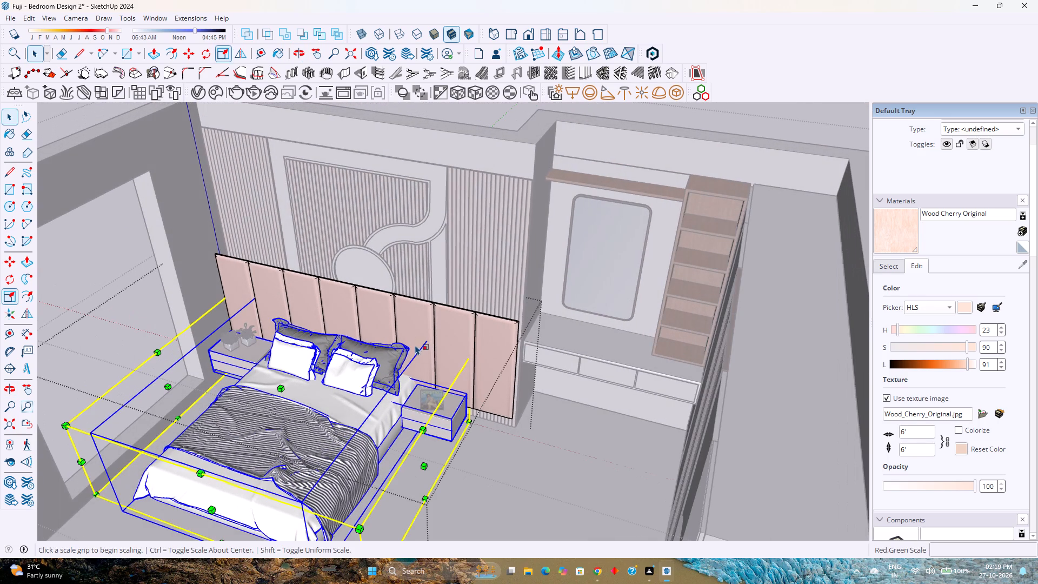
left_click(429, 467)
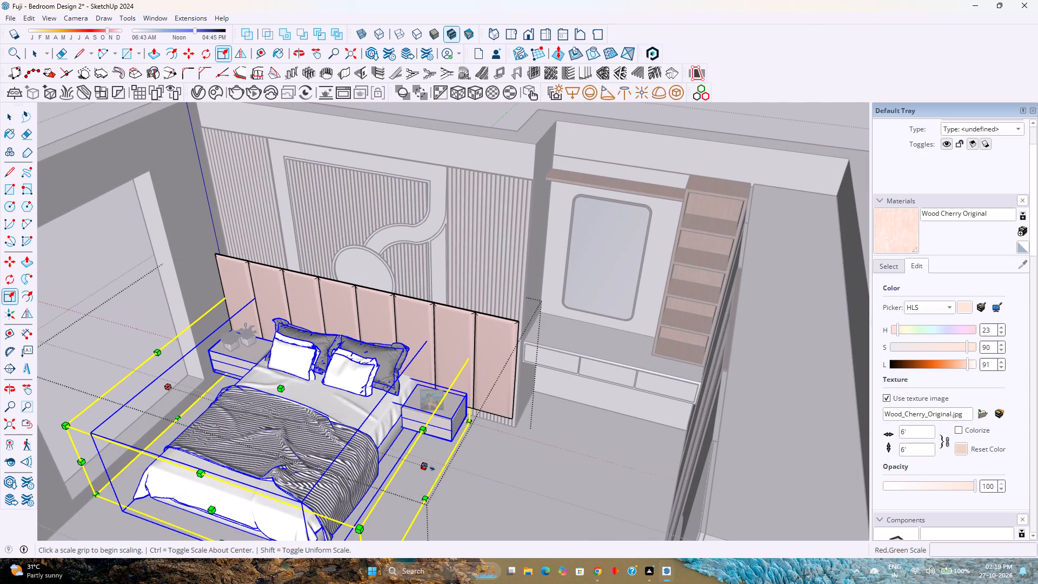
left_click(513, 363)
scroll(384, 403, "down", 5)
middle_click_drag(384, 403, 475, 384)
middle_click(475, 384)
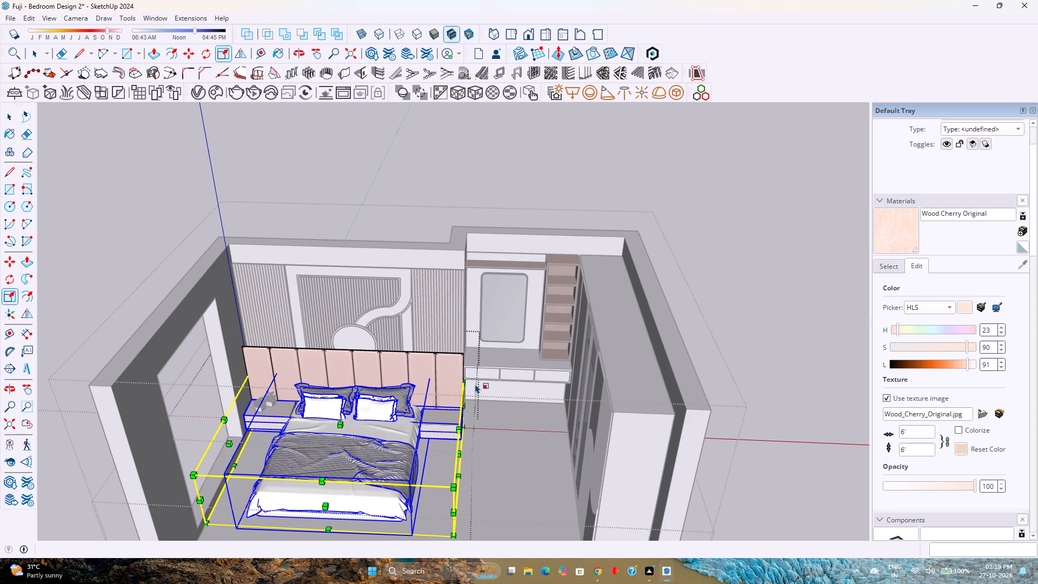
scroll(475, 384, "down", 2)
key("space")
scroll(355, 433, "up", 3)
middle_click_drag(371, 460, 305, 445)
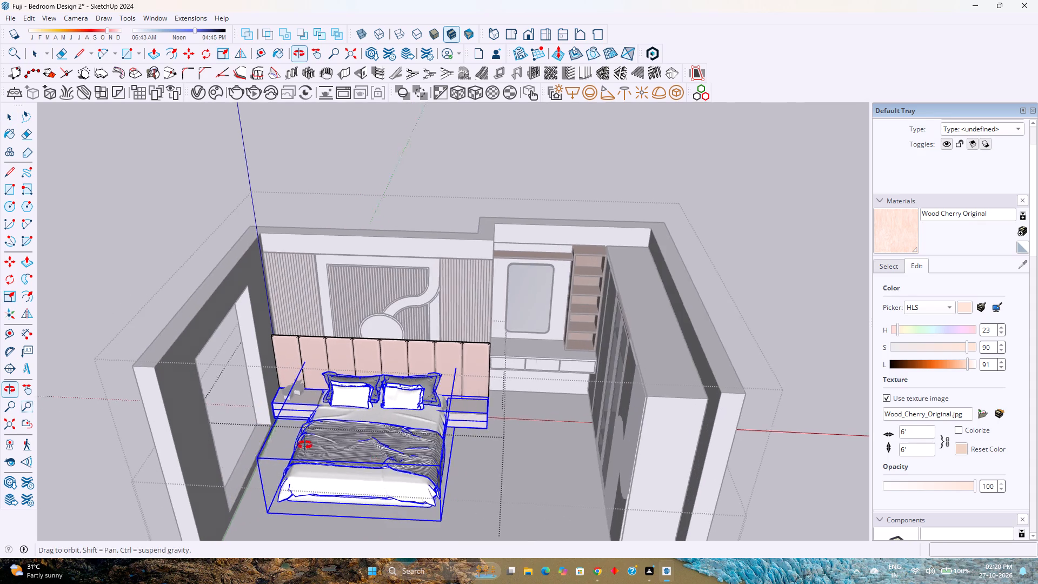
middle_click_drag(305, 445, 227, 429)
scroll(324, 464, "down", 3)
key("Escape")
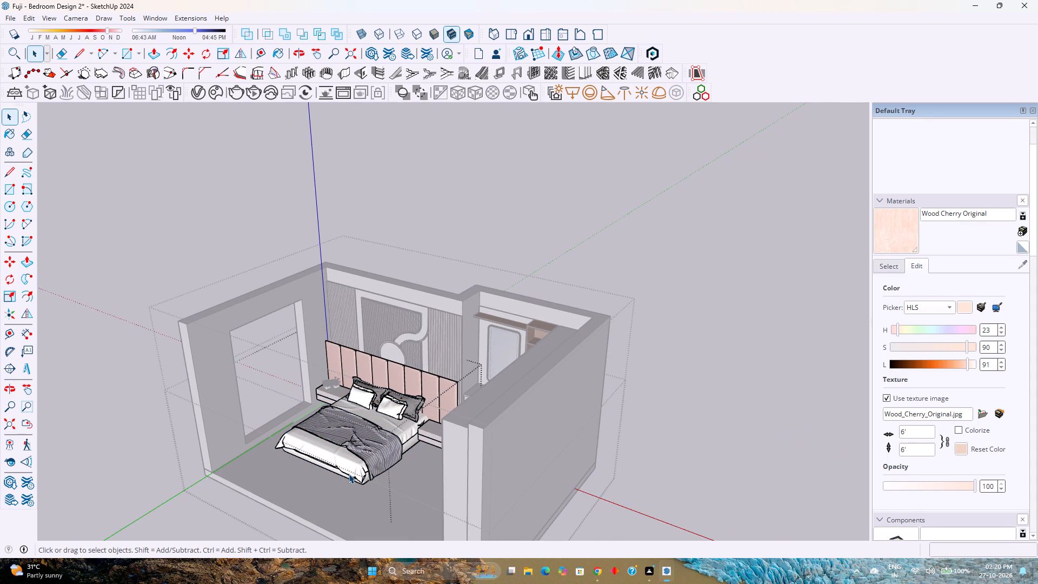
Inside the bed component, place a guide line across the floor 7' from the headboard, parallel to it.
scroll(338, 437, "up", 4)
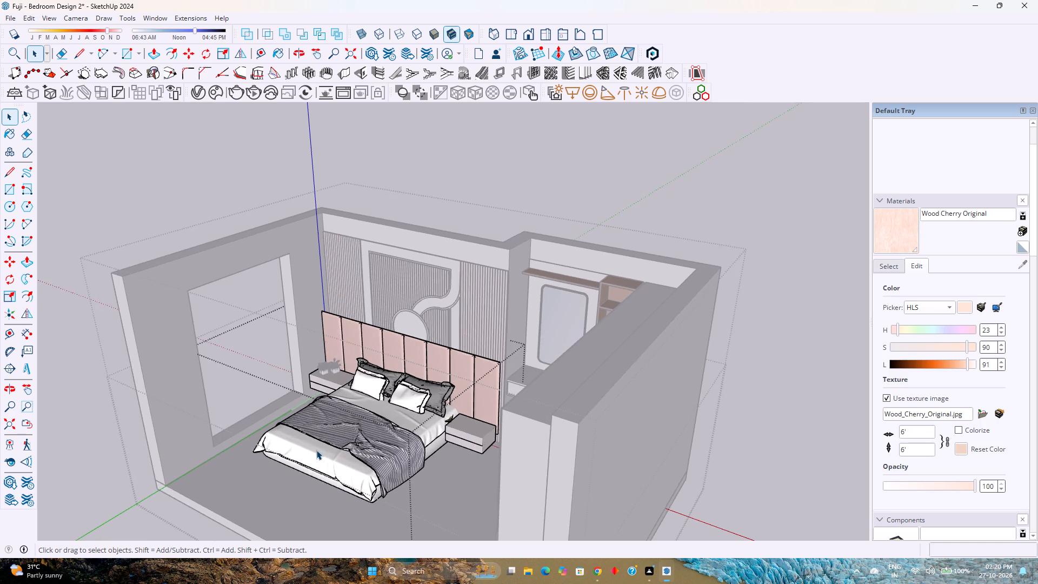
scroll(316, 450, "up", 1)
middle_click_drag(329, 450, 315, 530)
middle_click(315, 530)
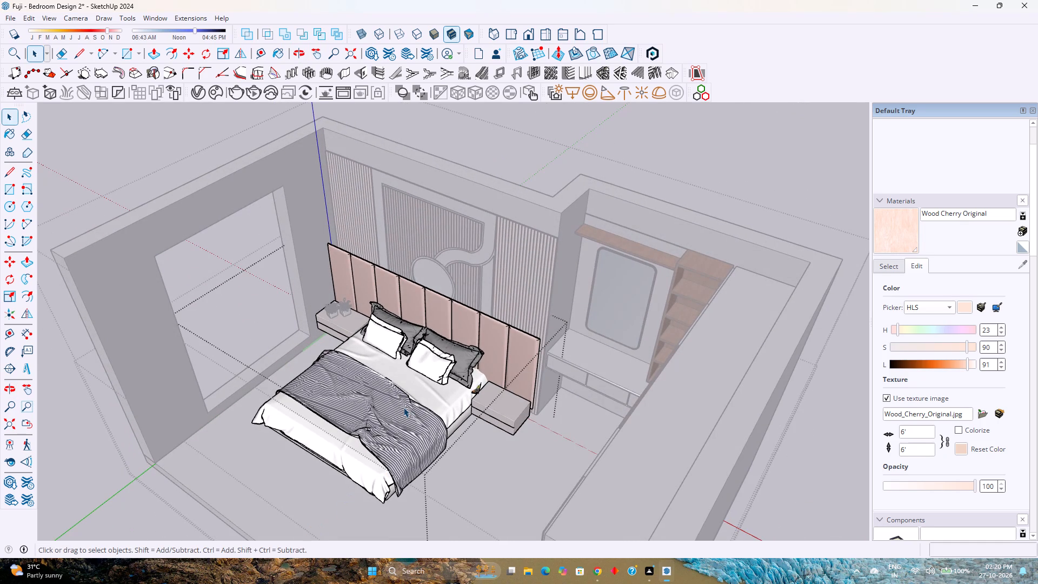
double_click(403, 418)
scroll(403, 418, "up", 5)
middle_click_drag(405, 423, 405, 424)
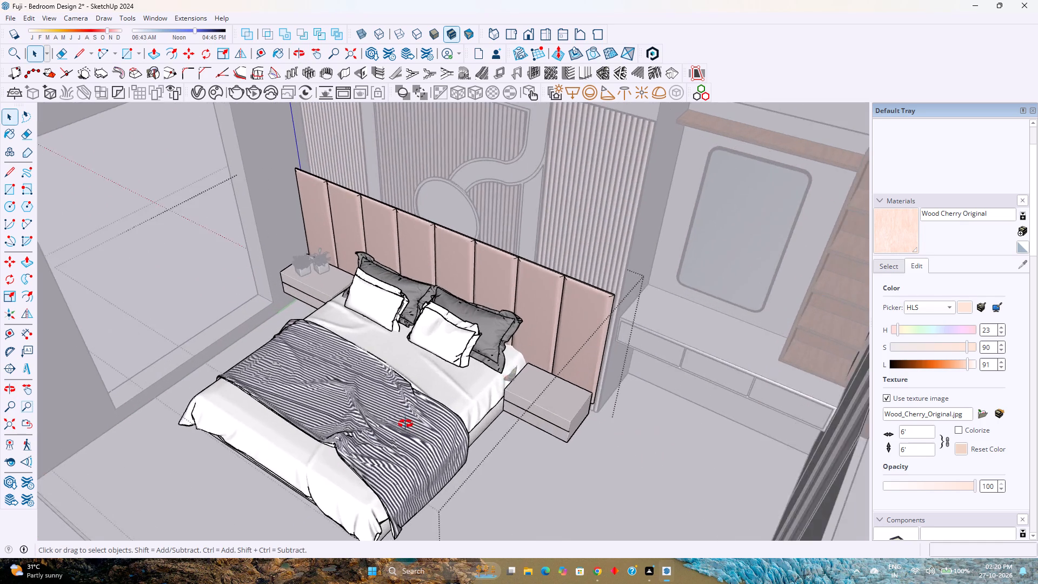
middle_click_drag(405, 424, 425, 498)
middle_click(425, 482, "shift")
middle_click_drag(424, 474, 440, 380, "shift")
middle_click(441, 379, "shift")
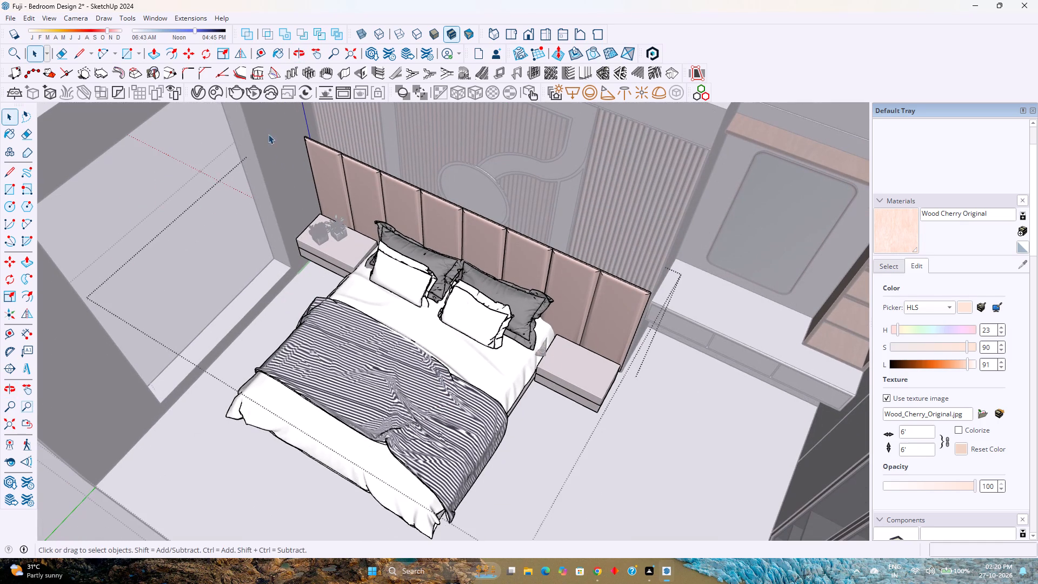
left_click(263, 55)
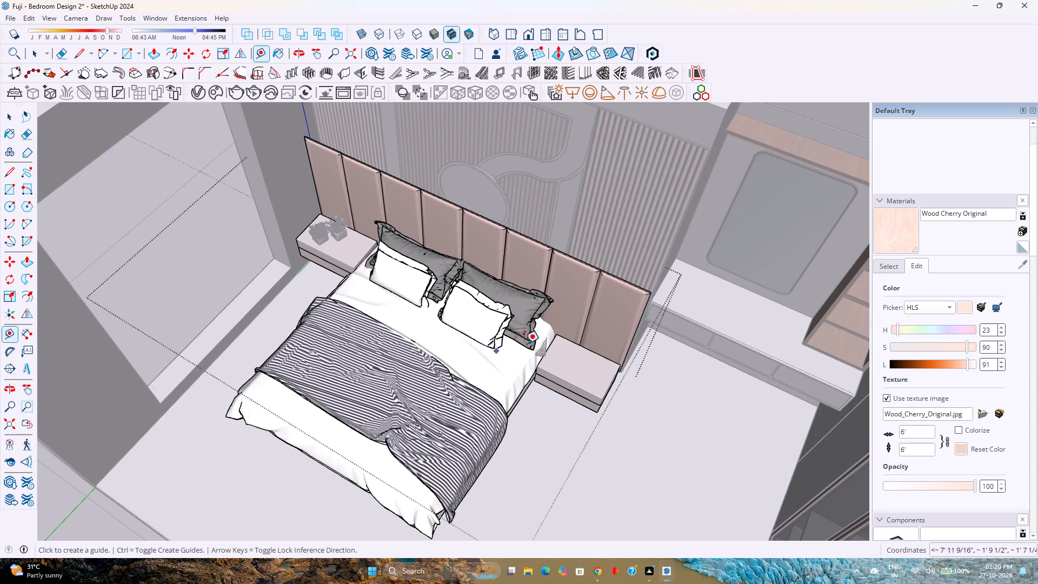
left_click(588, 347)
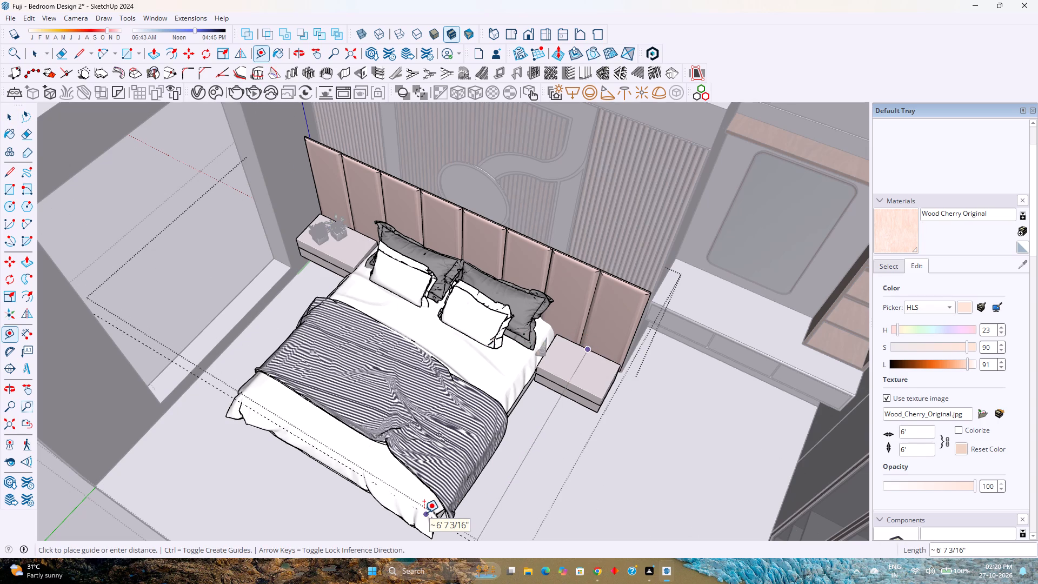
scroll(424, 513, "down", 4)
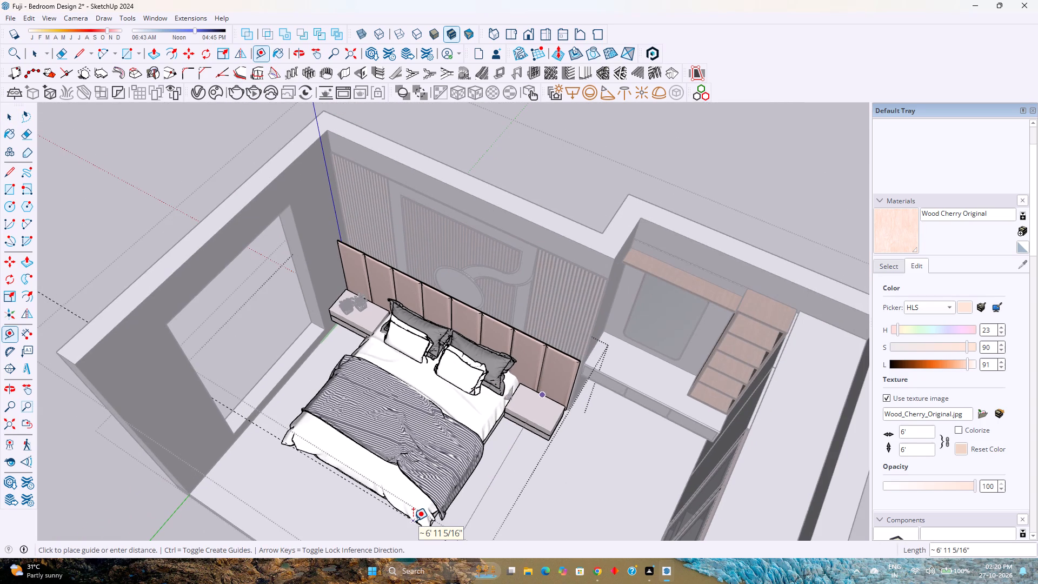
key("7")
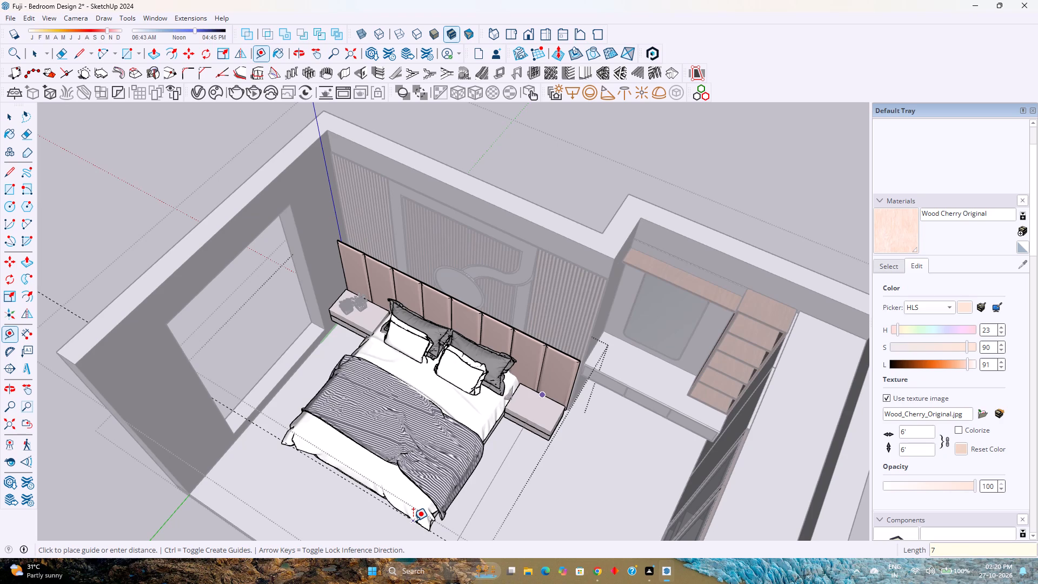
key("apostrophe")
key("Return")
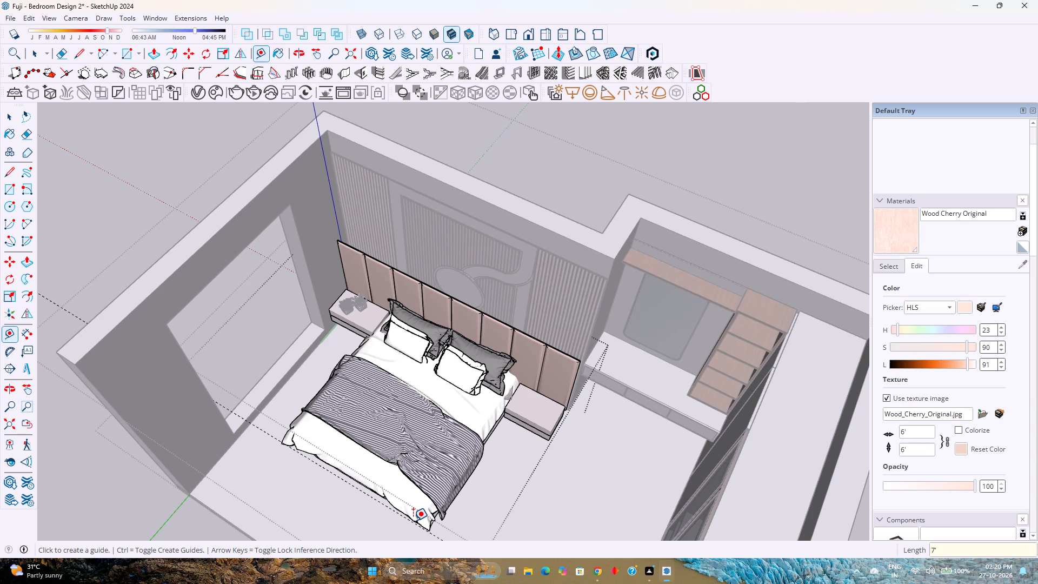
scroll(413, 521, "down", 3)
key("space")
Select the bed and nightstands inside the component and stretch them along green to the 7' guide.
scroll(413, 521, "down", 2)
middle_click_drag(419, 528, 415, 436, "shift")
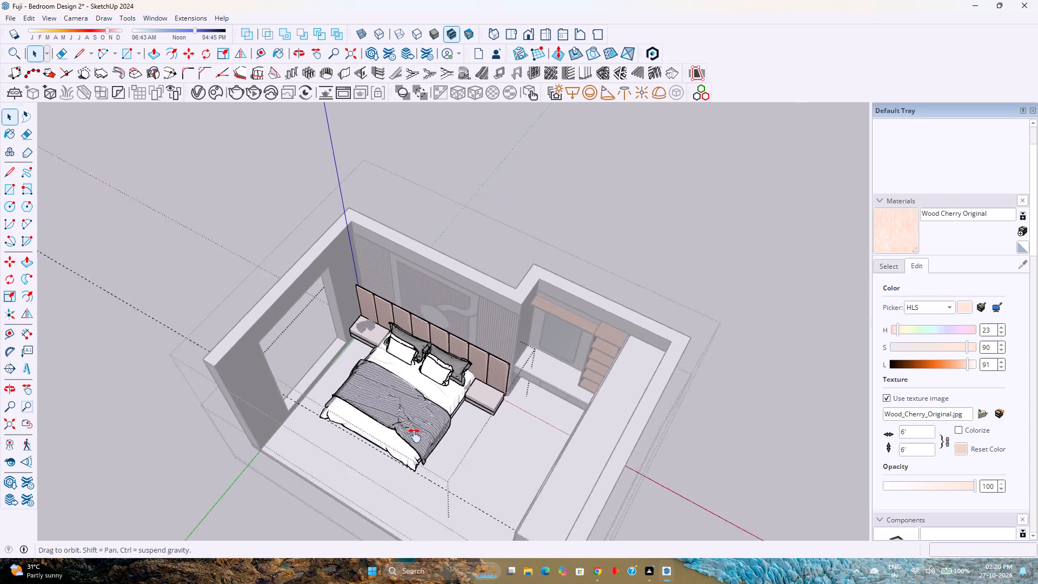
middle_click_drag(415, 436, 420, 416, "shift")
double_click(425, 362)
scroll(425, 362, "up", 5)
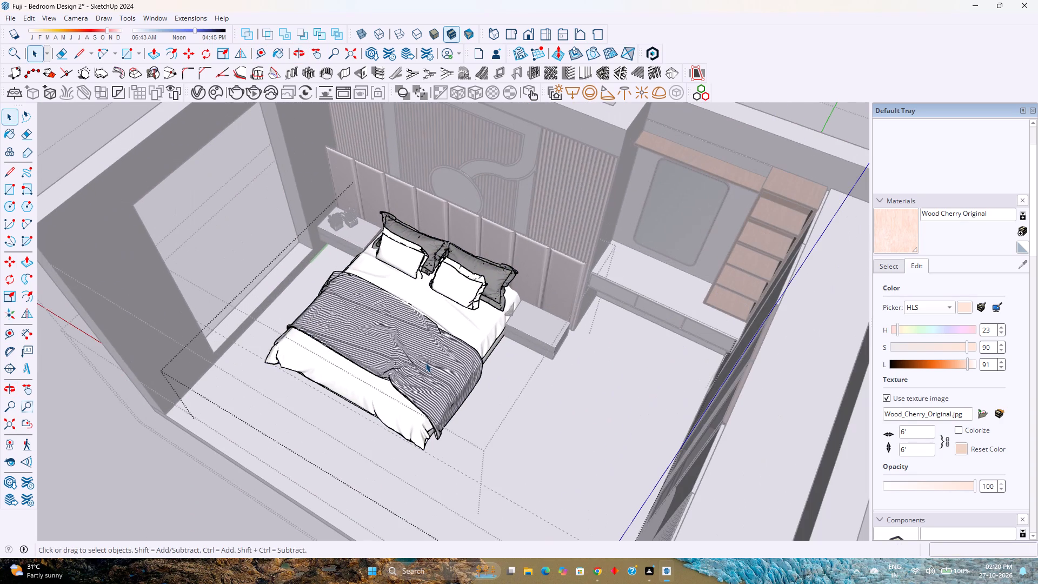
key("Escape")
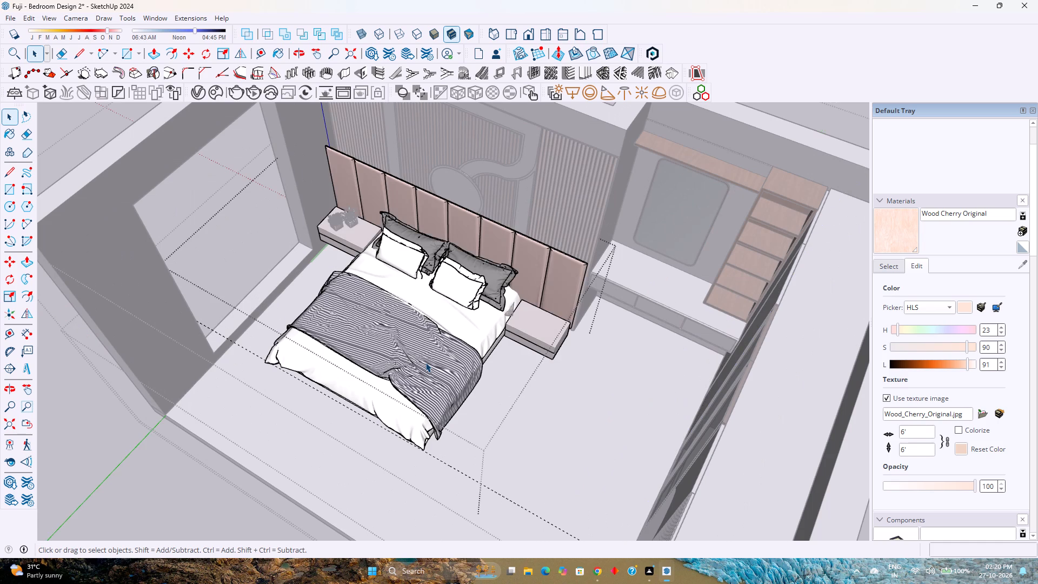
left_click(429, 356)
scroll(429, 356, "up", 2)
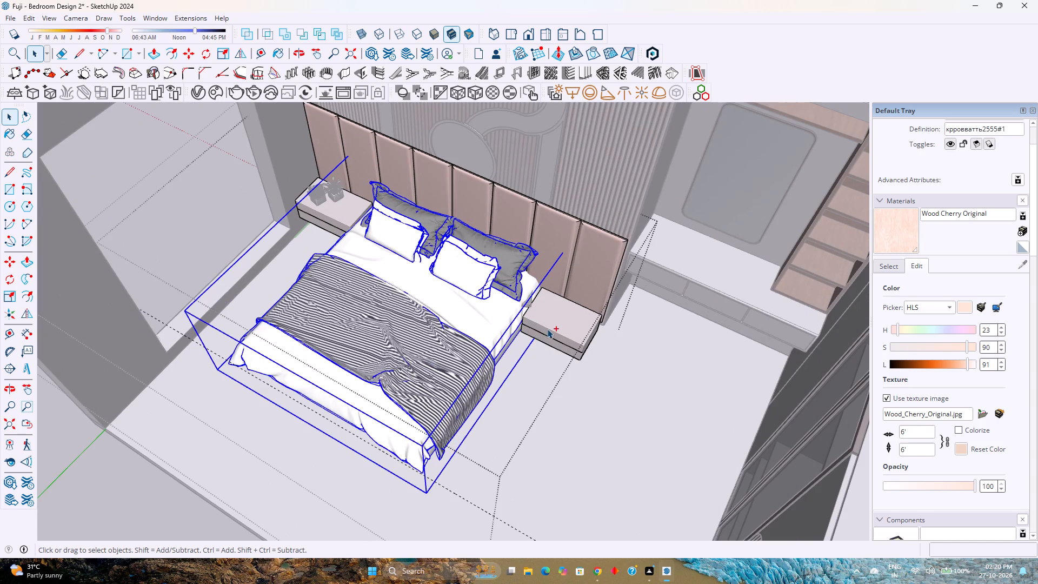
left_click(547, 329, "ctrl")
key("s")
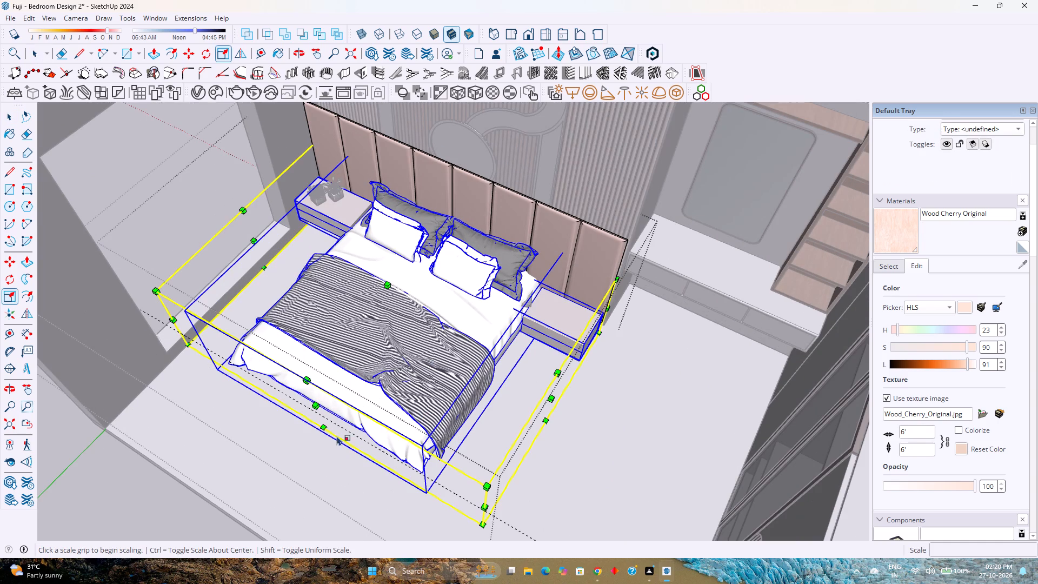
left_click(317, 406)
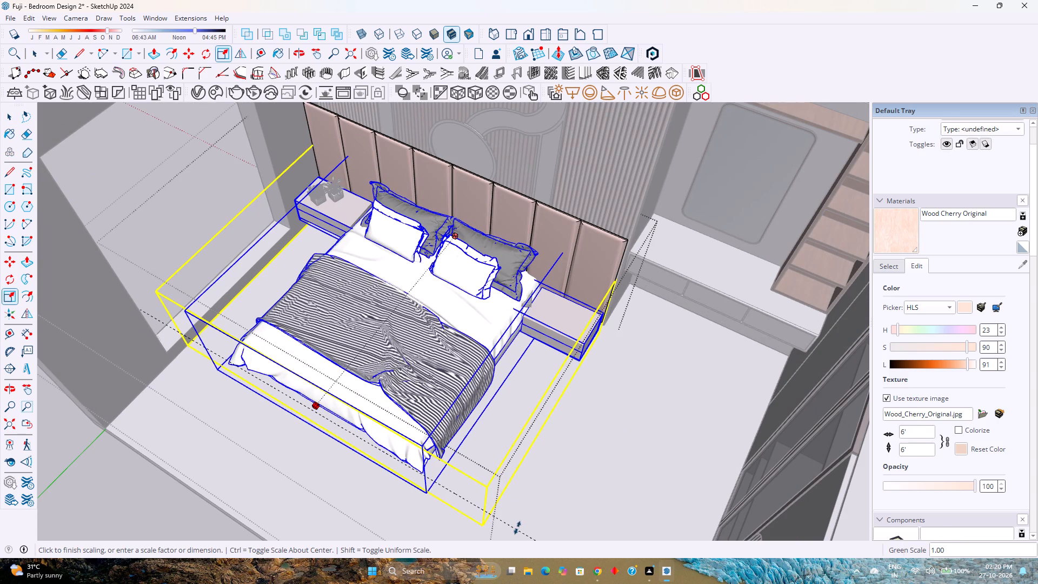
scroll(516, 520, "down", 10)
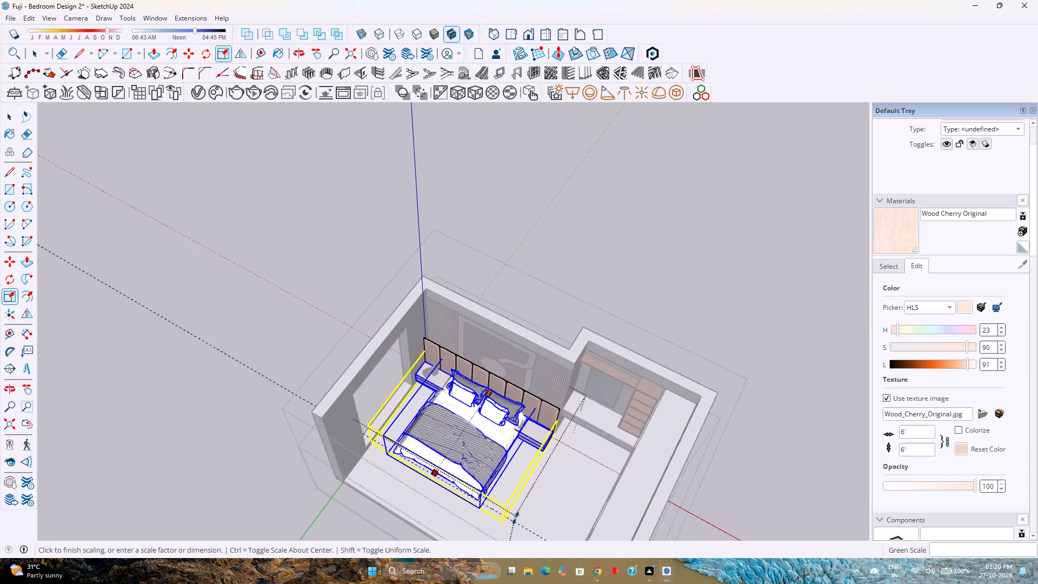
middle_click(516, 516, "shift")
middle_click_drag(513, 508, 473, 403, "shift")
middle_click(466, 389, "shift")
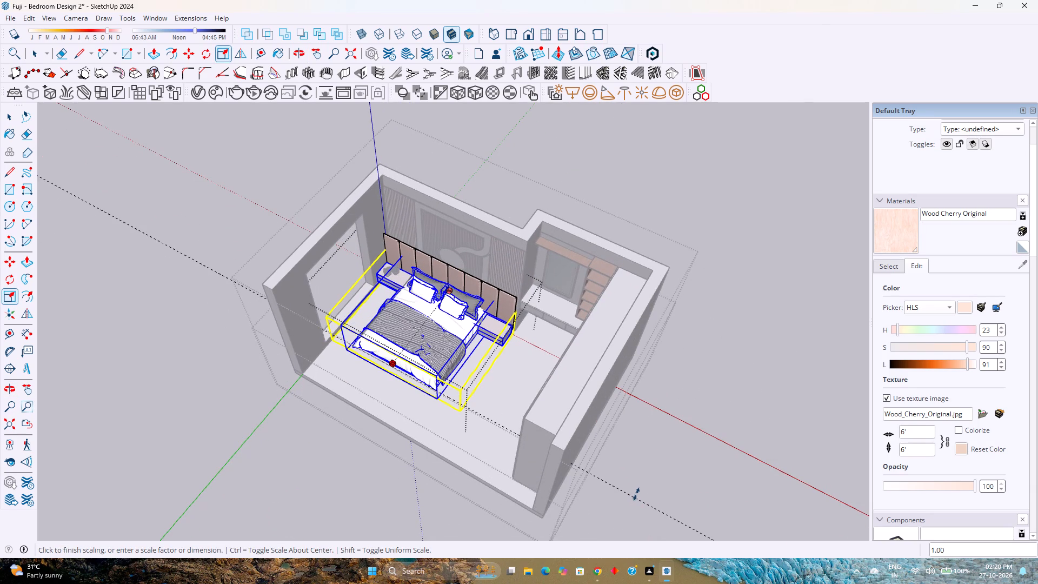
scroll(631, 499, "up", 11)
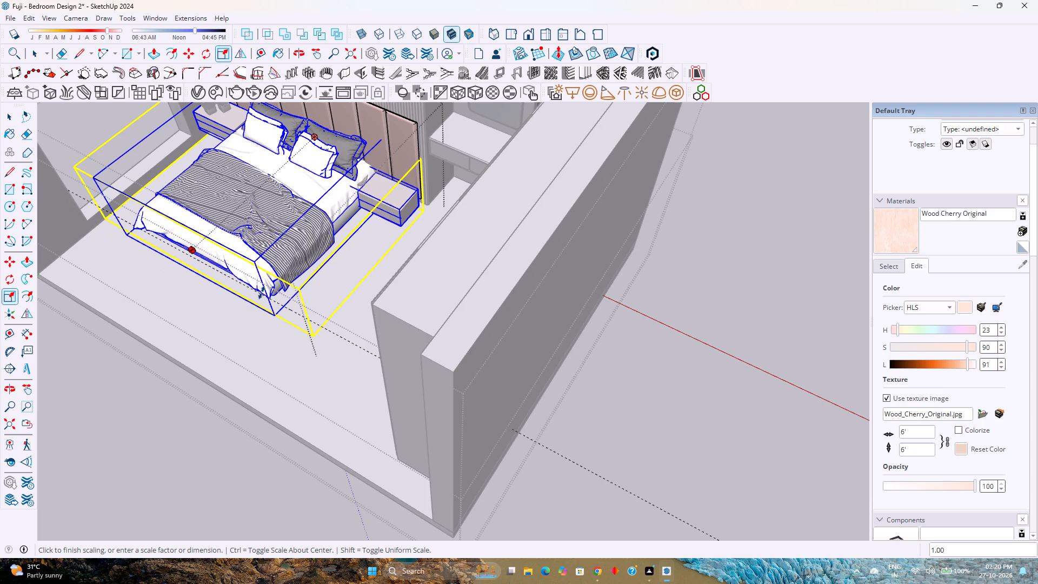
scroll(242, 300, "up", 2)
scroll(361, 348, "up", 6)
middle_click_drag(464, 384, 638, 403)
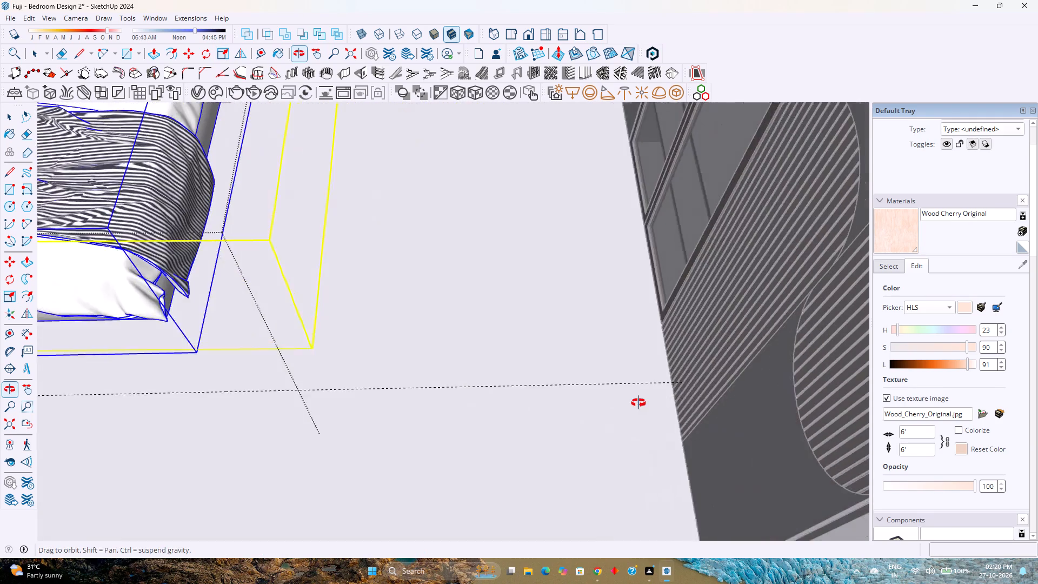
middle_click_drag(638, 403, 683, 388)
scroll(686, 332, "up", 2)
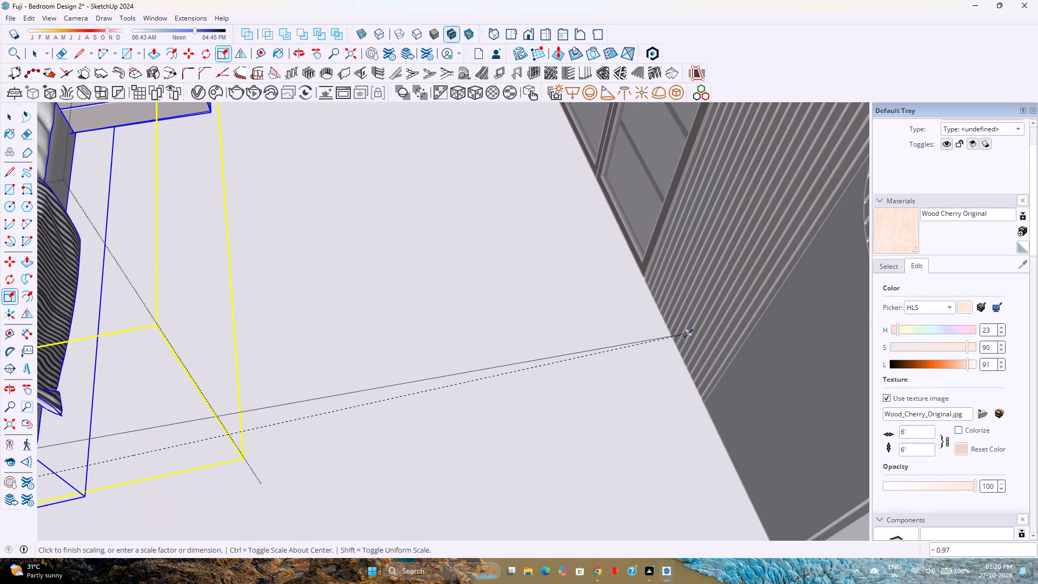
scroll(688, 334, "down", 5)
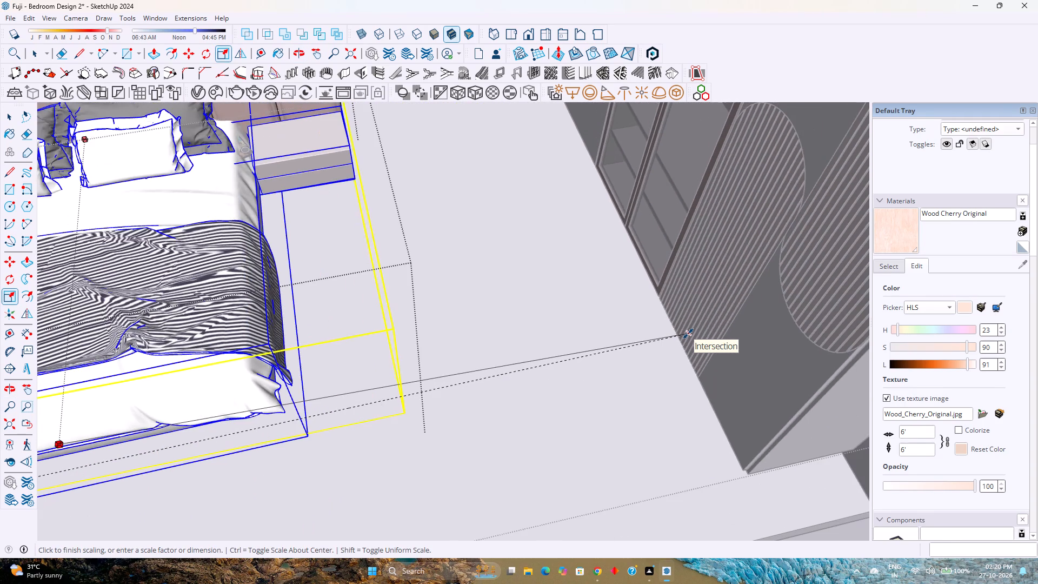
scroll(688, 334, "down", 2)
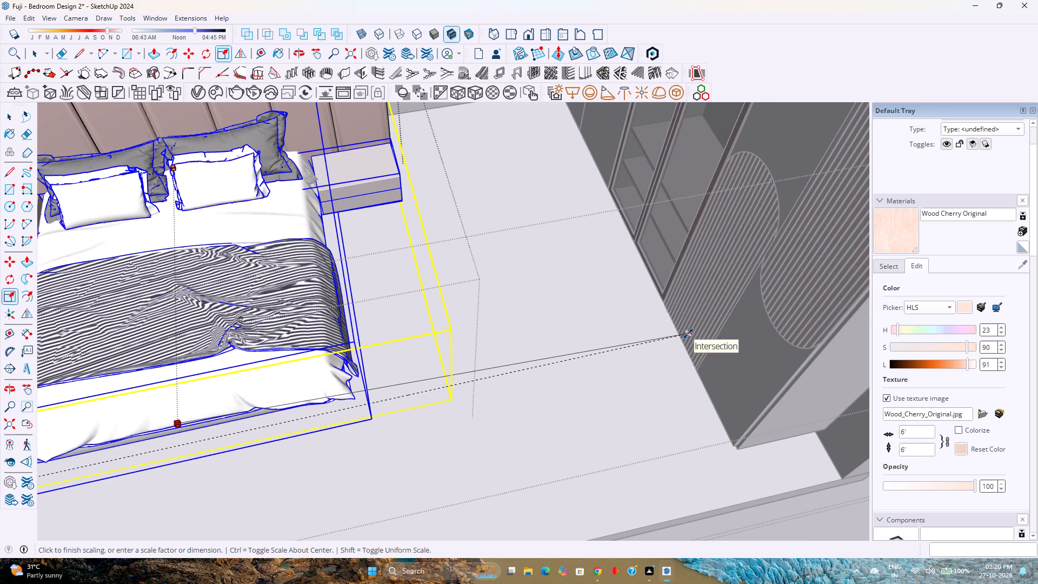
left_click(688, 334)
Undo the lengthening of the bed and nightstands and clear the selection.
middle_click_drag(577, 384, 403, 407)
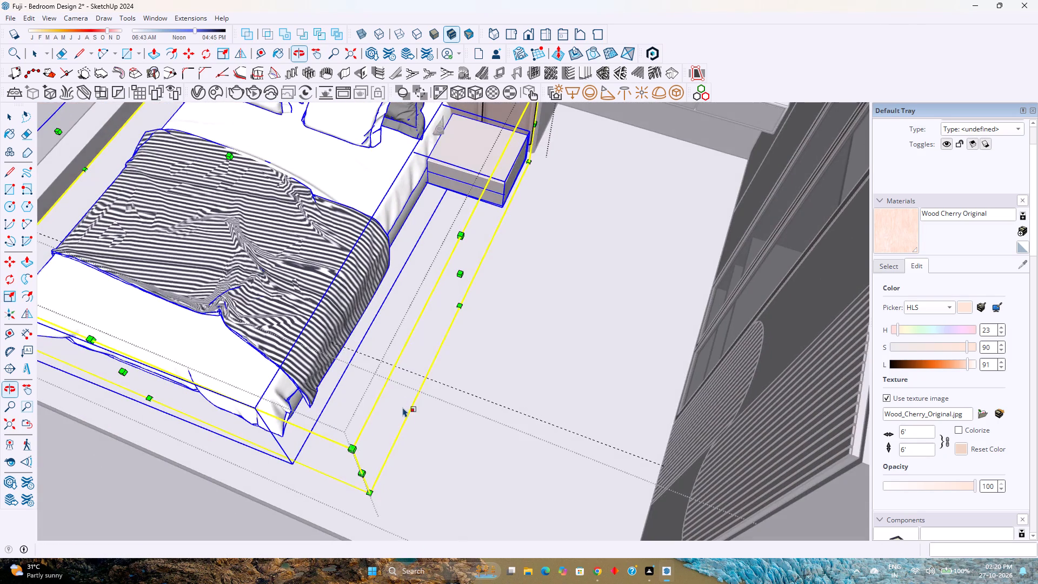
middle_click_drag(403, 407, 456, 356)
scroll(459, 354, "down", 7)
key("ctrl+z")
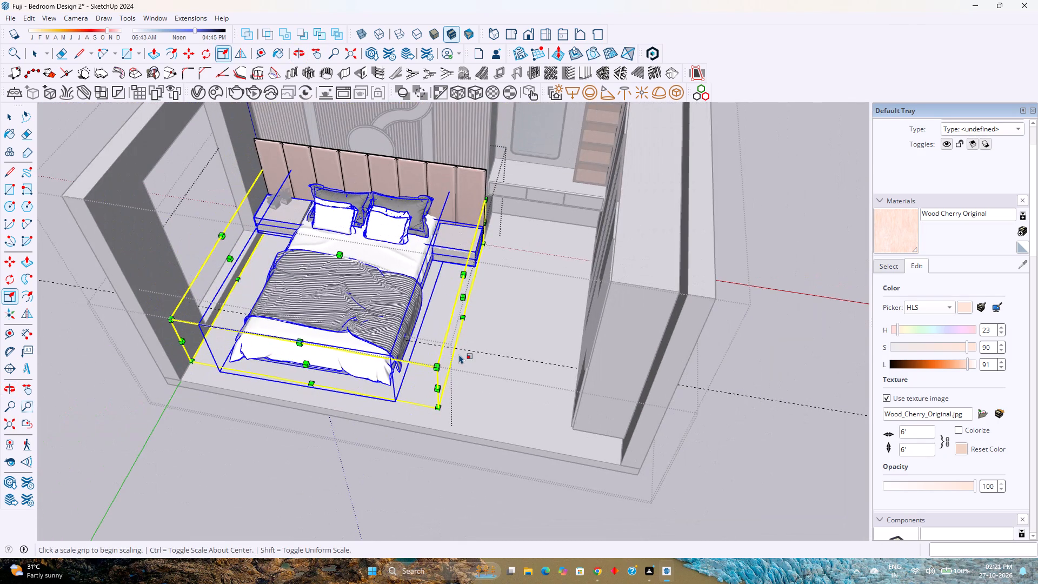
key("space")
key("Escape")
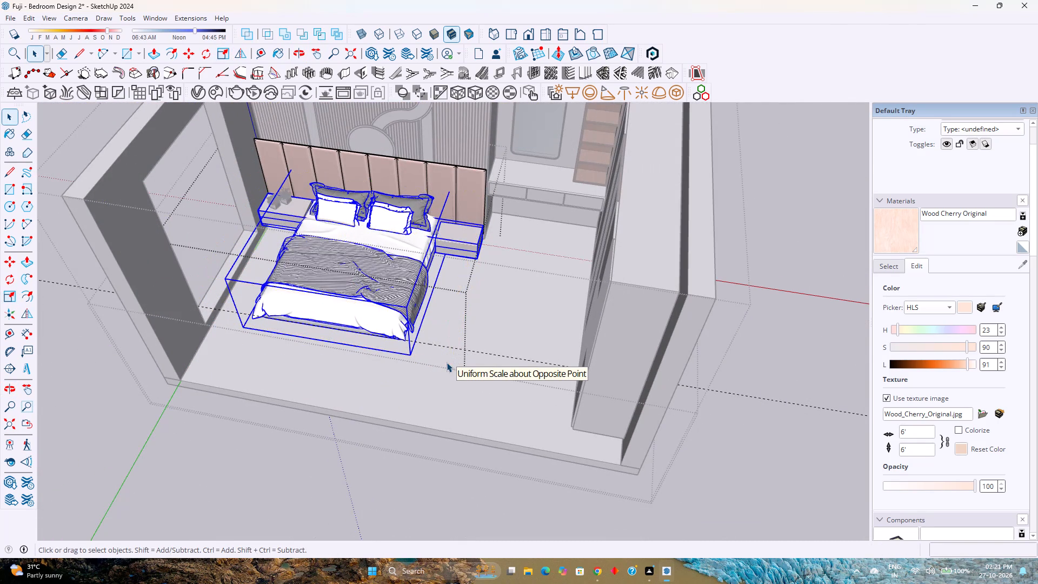
Exit the current component level and delete all guides from the model.
scroll(365, 371, "up", 4)
middle_click_drag(365, 371, 417, 435)
scroll(417, 435, "down", 3)
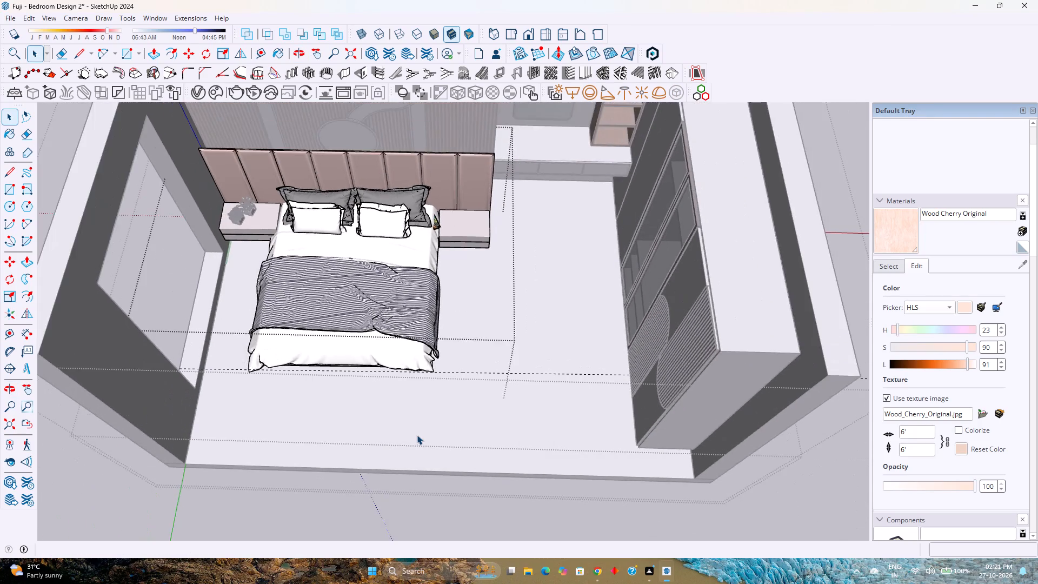
scroll(417, 435, "down", 2)
middle_click_drag(443, 397, 440, 456, "shift")
middle_click(440, 456, "shift")
middle_click_drag(435, 456, 457, 406)
middle_click(457, 404)
middle_click(458, 402)
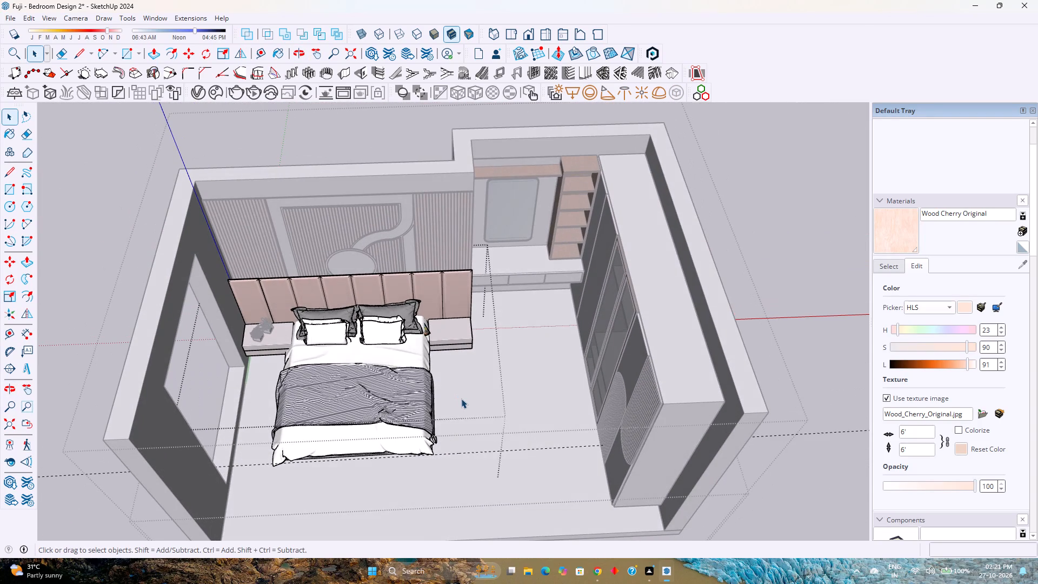
key("Escape")
left_click(31, 19)
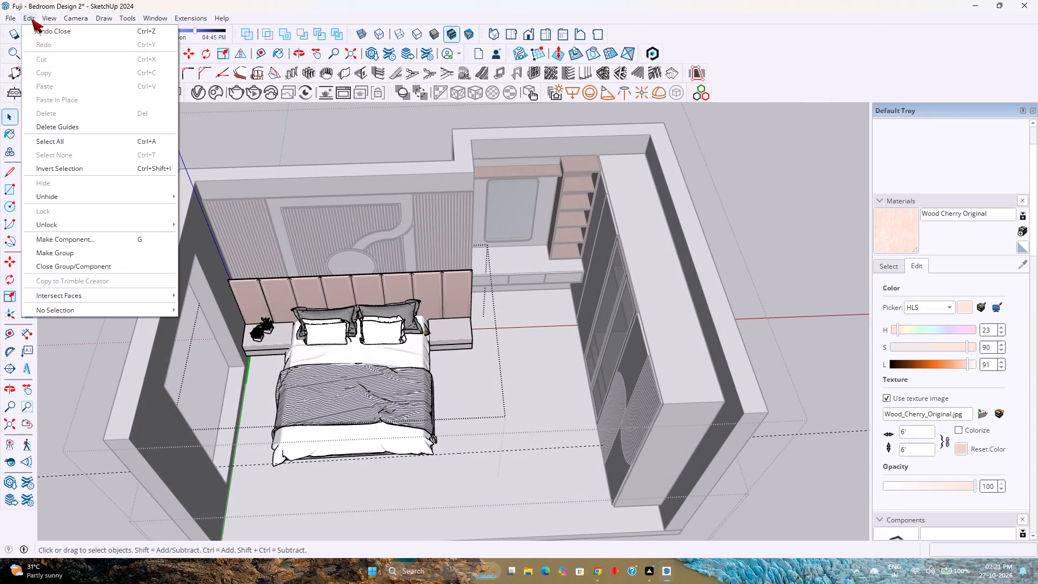
left_click(77, 129)
Exit the remaining nested editing levels back to the full bedroom model.
middle_click_drag(227, 370, 207, 285)
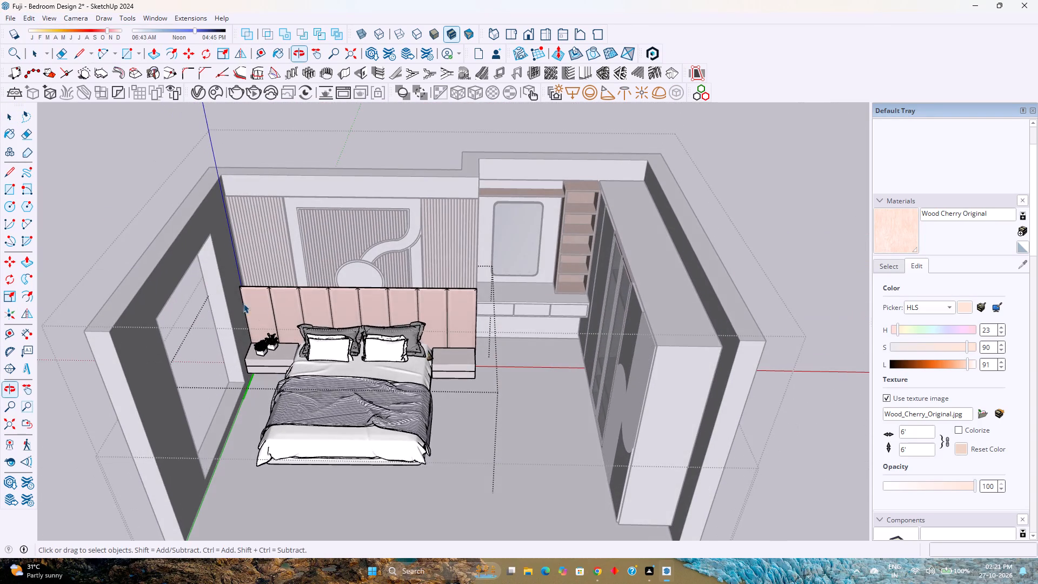
scroll(292, 322, "down", 1)
key("Escape")
key("Escape")
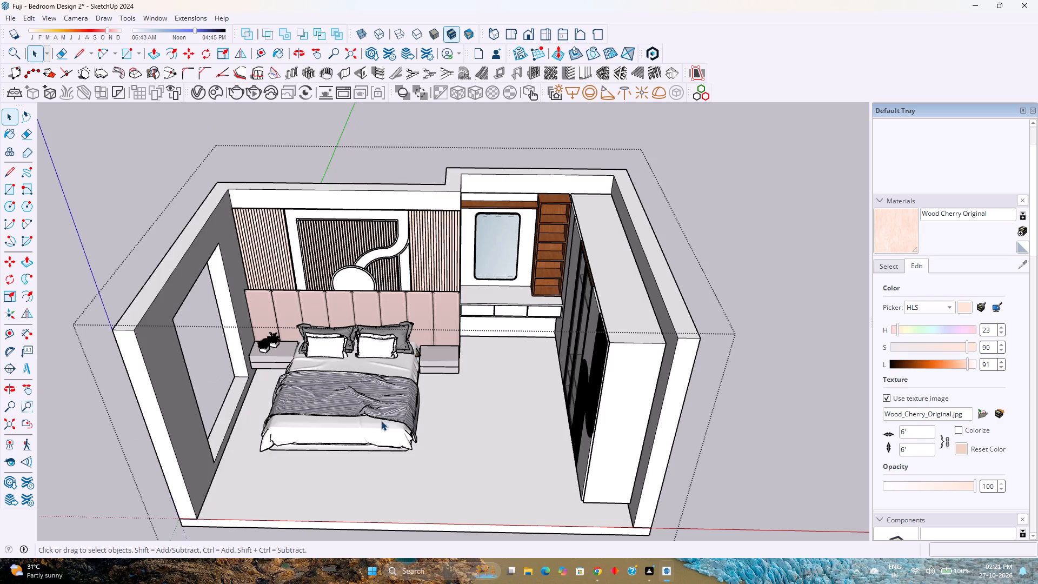
middle_click(381, 421)
middle_click_drag(381, 421, 376, 367)
middle_click(376, 366)
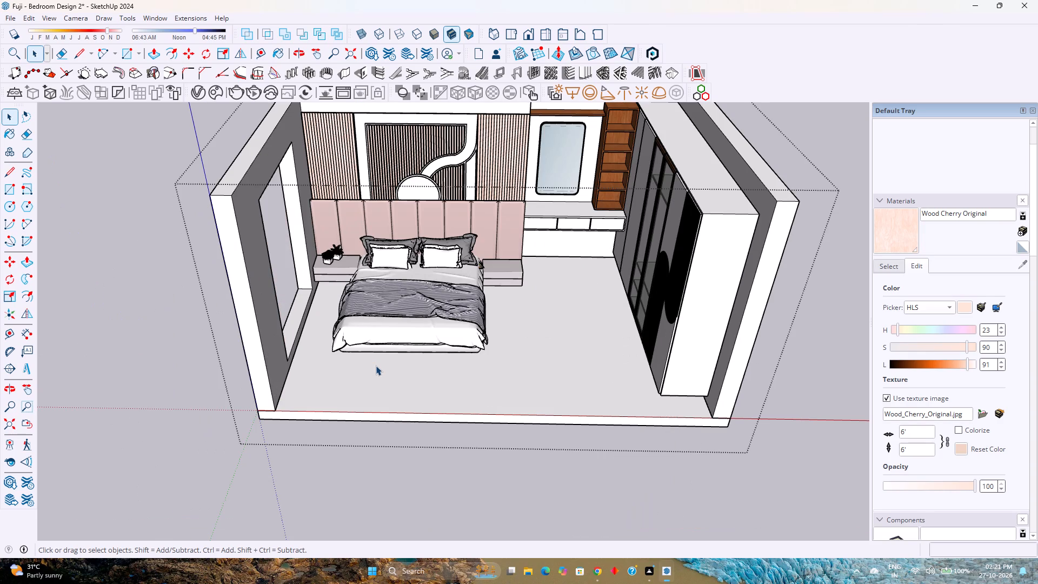
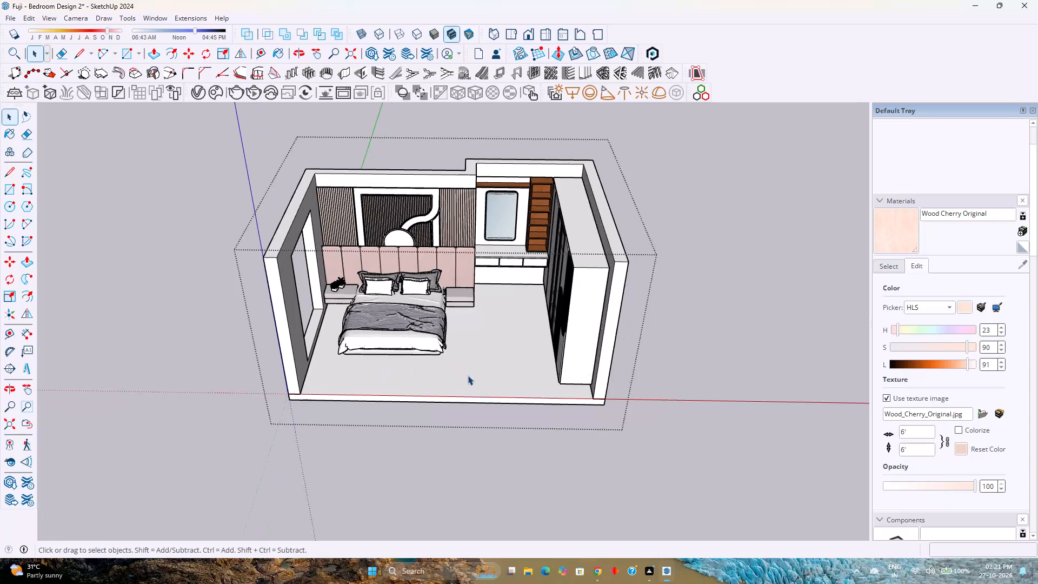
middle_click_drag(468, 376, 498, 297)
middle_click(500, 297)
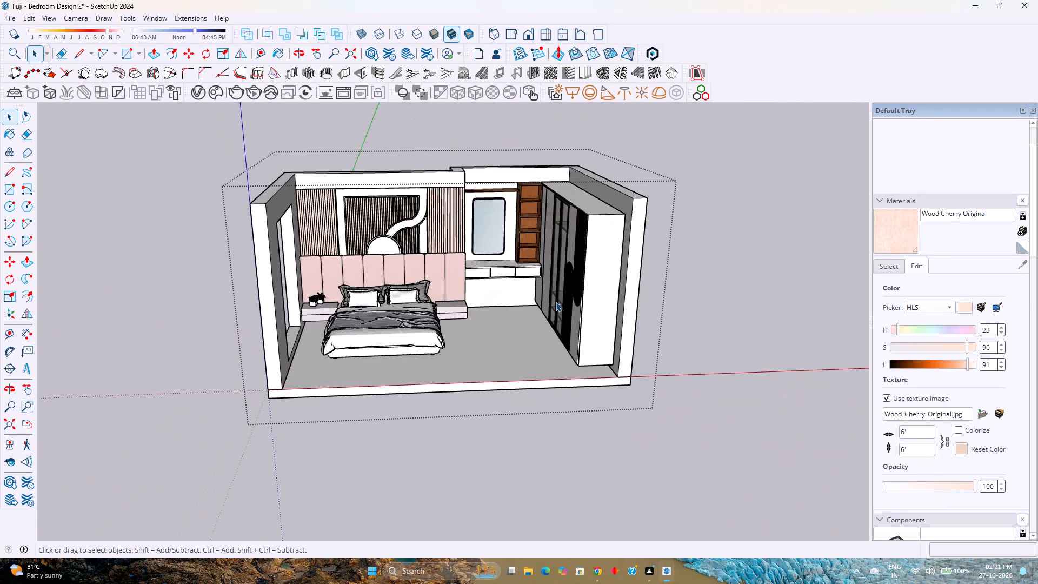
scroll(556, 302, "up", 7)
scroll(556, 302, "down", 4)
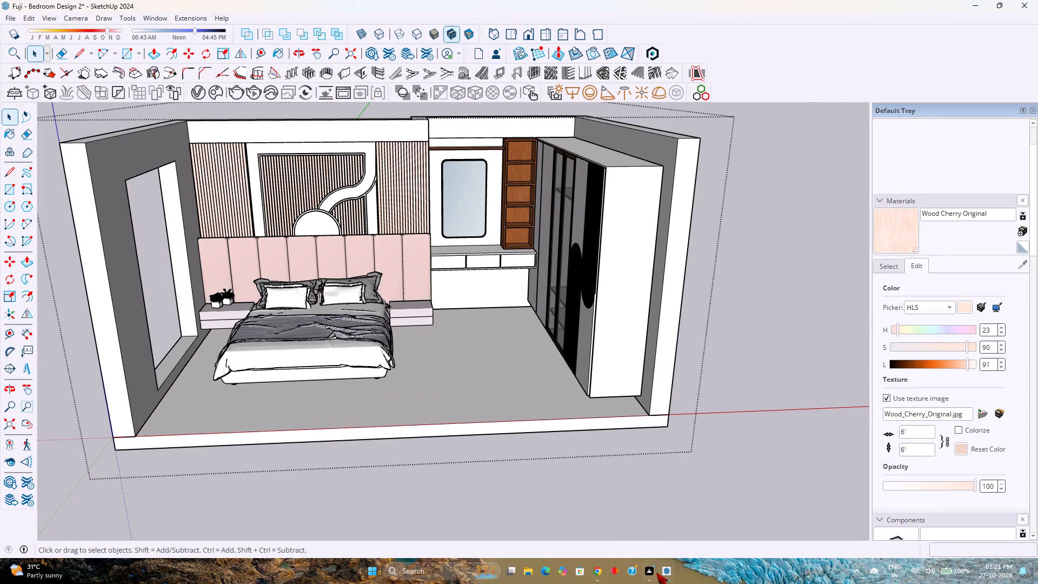
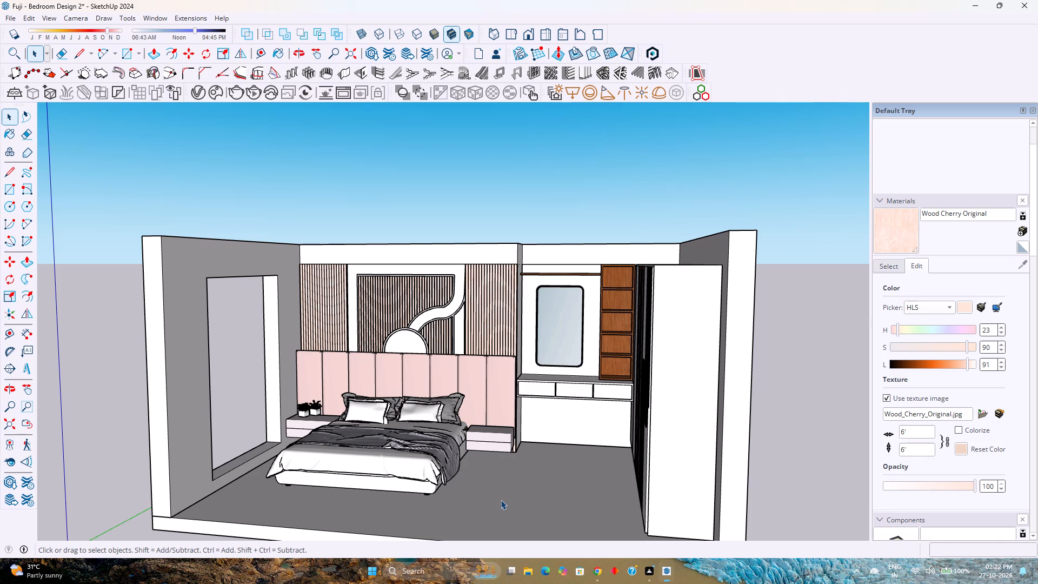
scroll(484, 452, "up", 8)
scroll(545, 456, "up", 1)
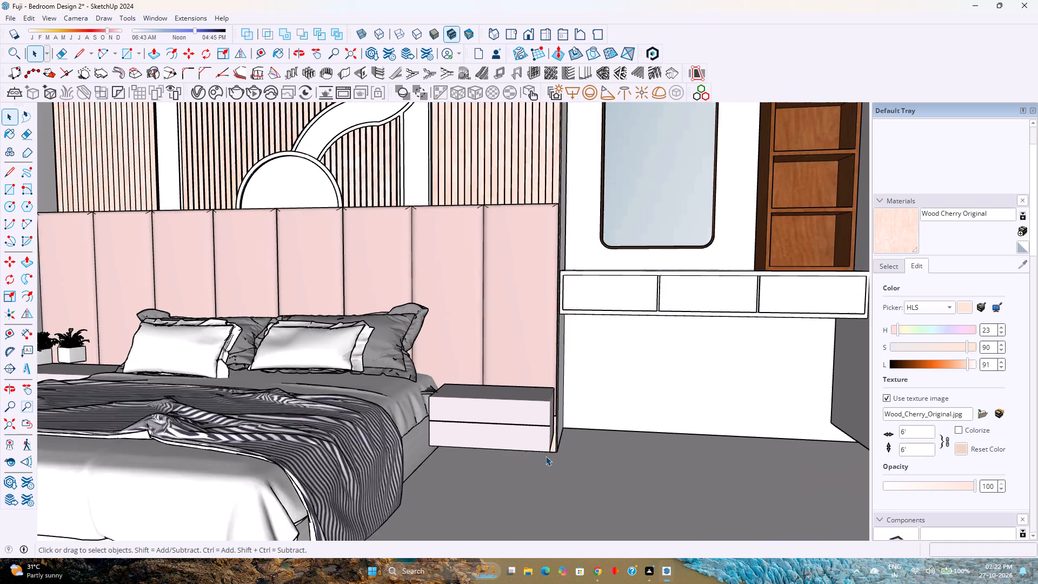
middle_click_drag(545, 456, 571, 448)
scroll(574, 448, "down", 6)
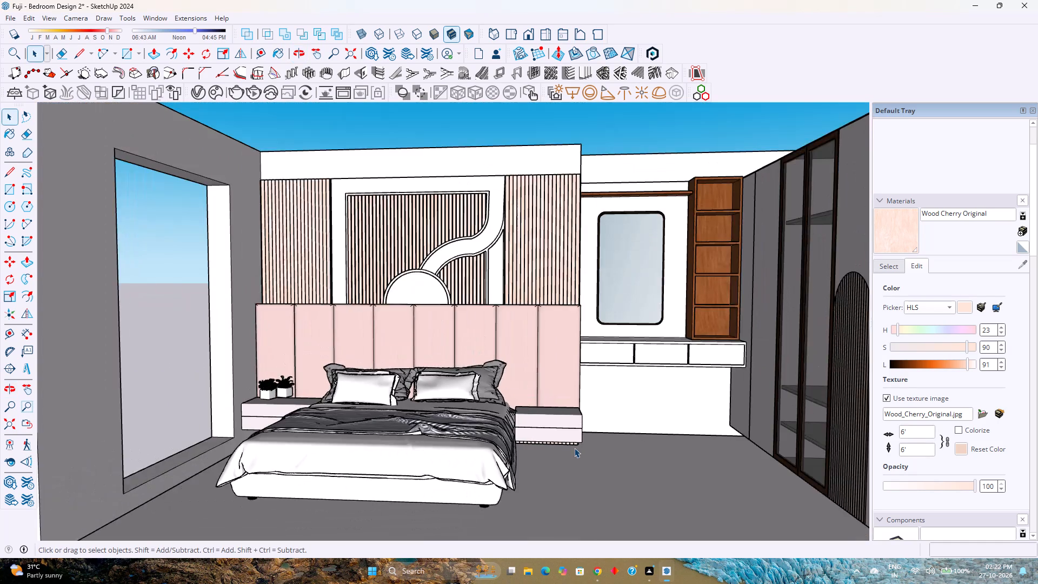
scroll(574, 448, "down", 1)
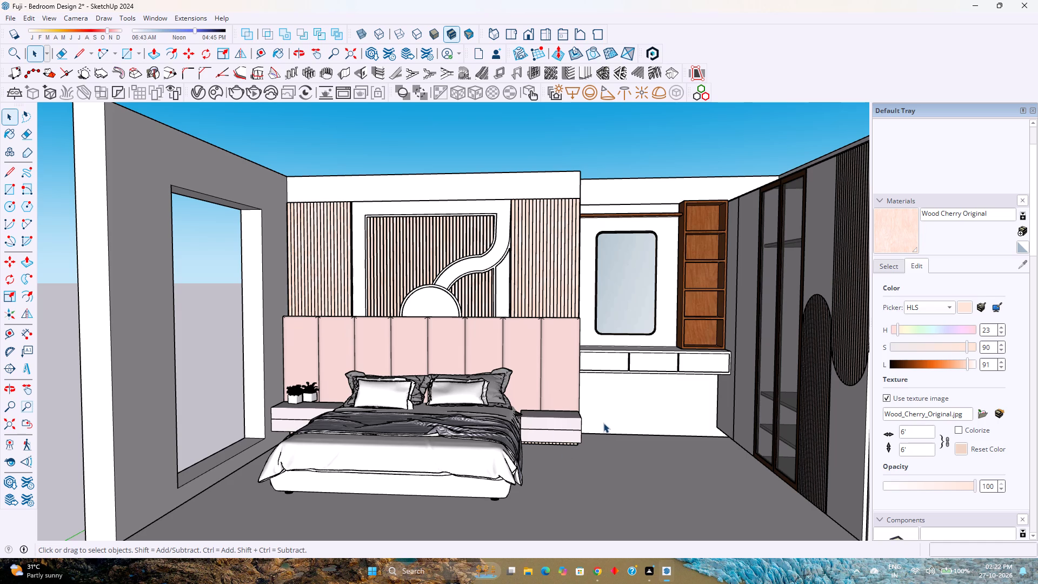
Open the nested groups of the feature wall's central panel and select the front face of the white frame.
scroll(491, 202, "up", 4)
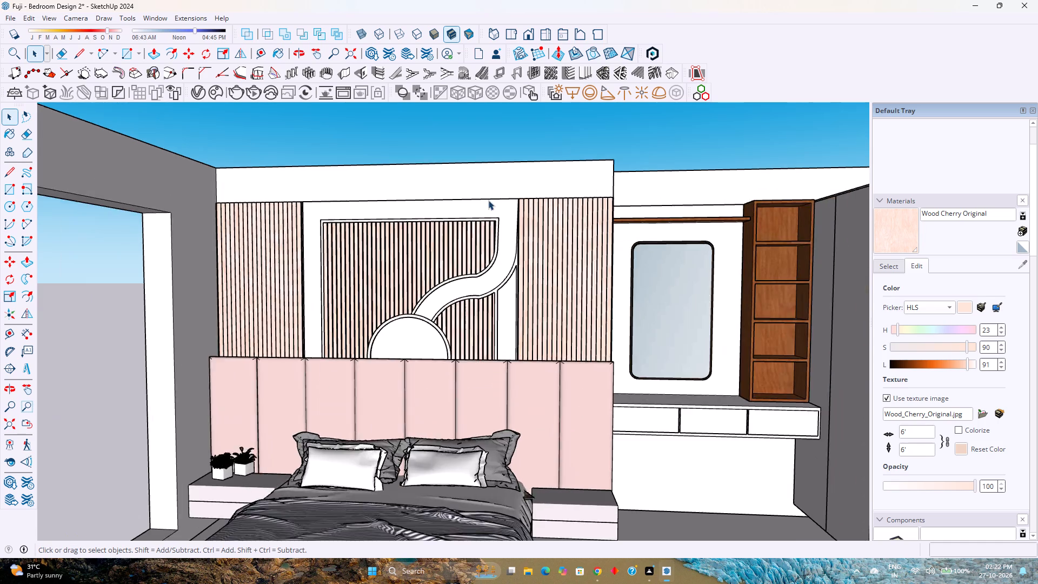
scroll(488, 200, "up", 2)
middle_click_drag(488, 200, 545, 304)
middle_click(546, 304)
double_click(449, 284)
scroll(449, 283, "up", 2)
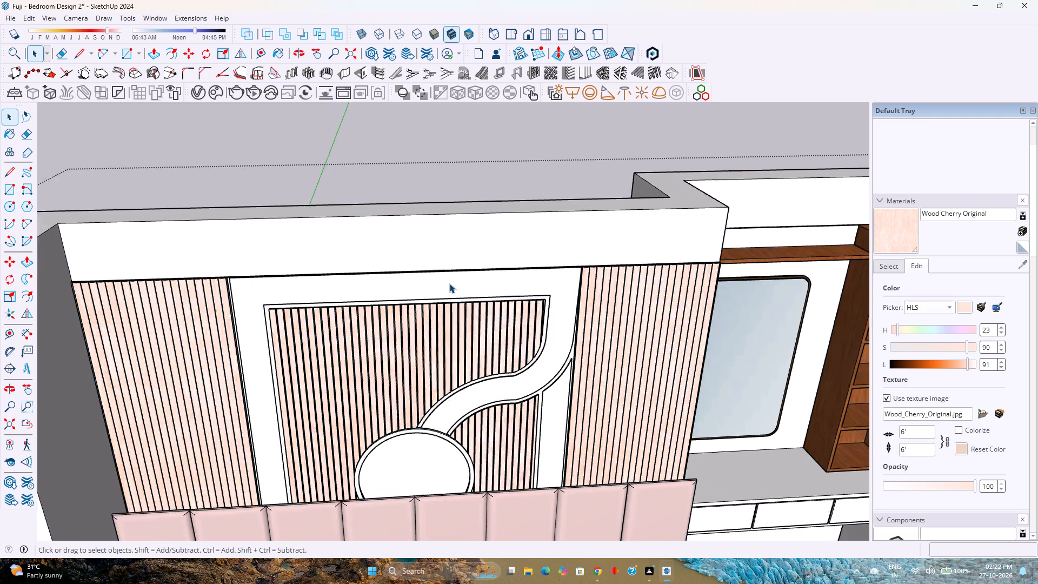
scroll(449, 283, "up", 2)
double_click(449, 283)
scroll(449, 283, "up", 2)
double_click(449, 283)
scroll(449, 283, "up", 2)
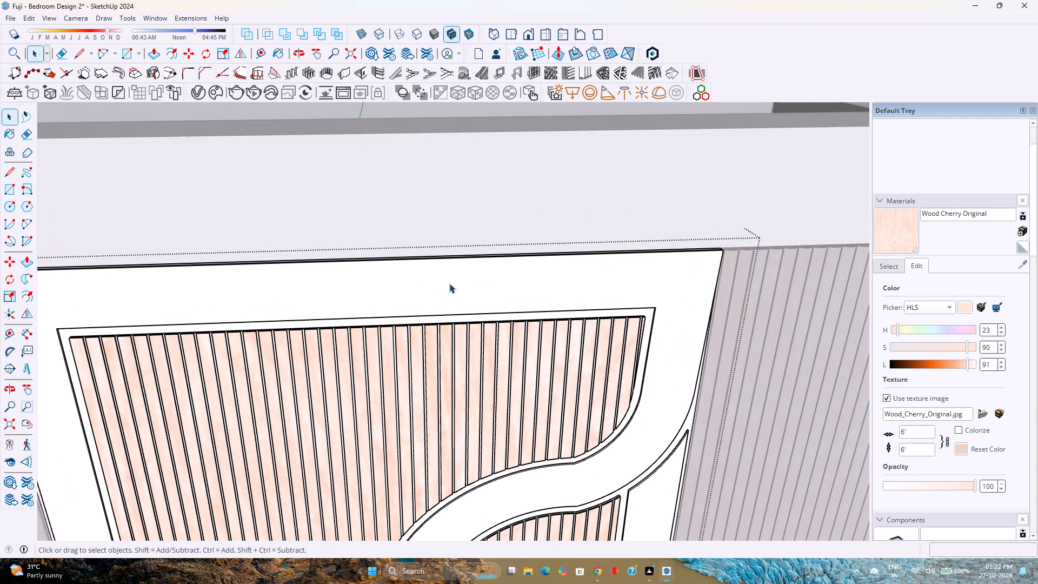
double_click(449, 283)
scroll(449, 283, "up", 3)
left_click(449, 283)
scroll(757, 327, "up", 2)
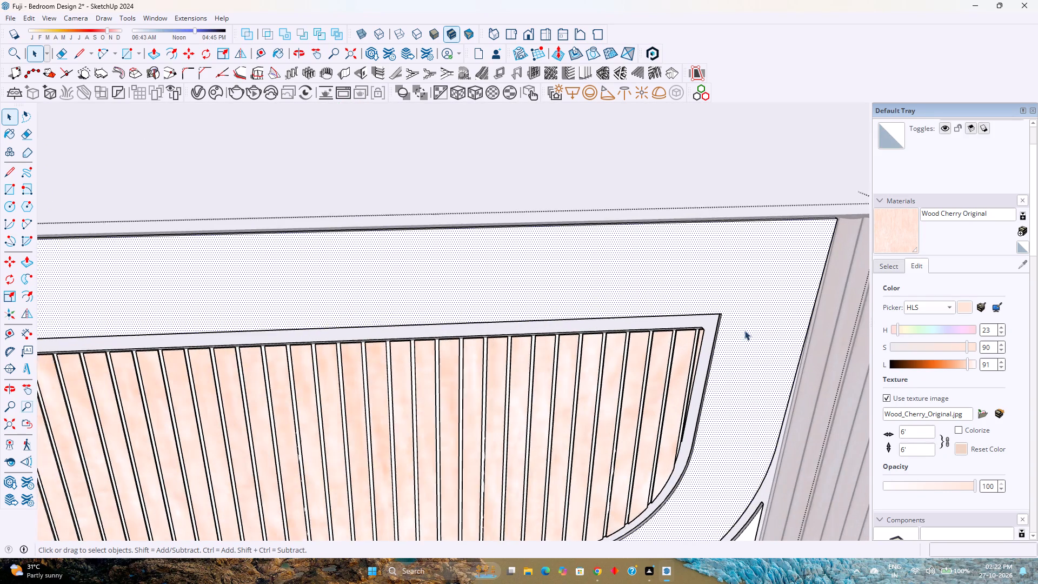
Back out of the white frame's inner group to the level containing the slats and the recessed backing.
scroll(714, 334, "up", 2)
left_click(710, 328)
double_click(710, 328)
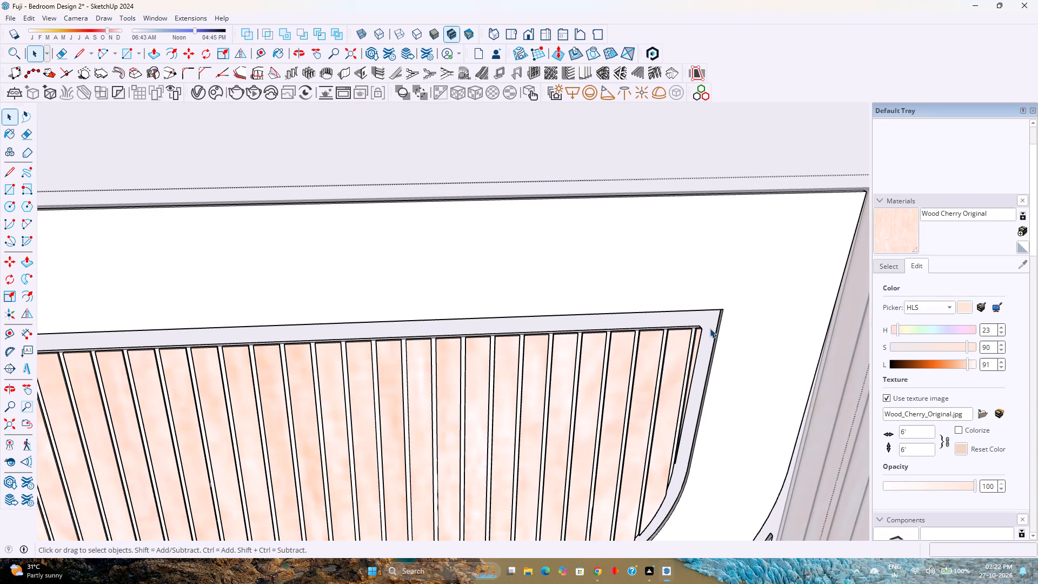
scroll(710, 328, "up", 3)
middle_click_drag(710, 328, 630, 268)
middle_click(630, 268)
scroll(687, 354, "up", 1)
scroll(687, 354, "down", 5)
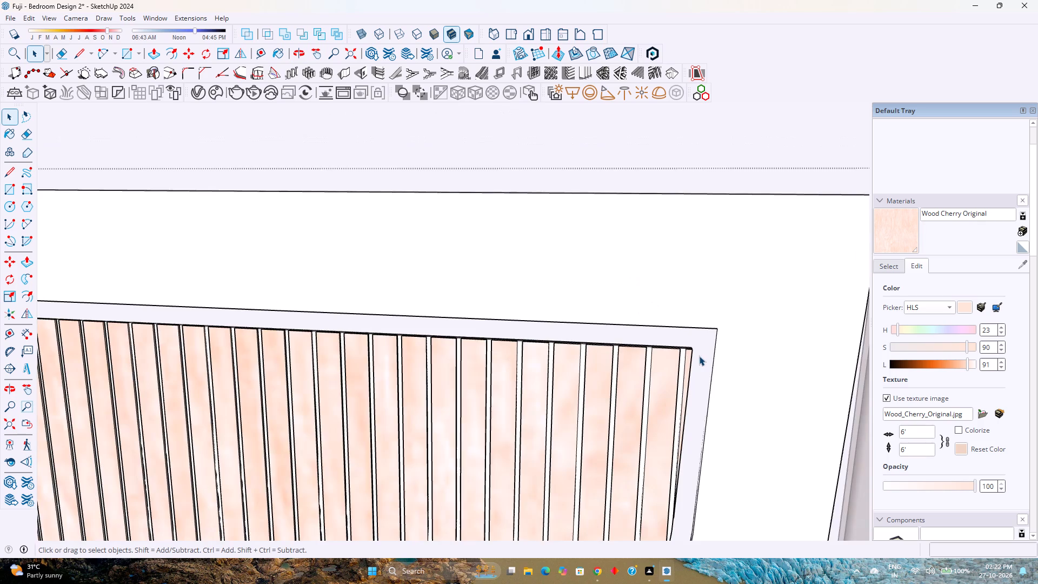
scroll(699, 356, "down", 12)
left_click(670, 373)
scroll(670, 373, "down", 1)
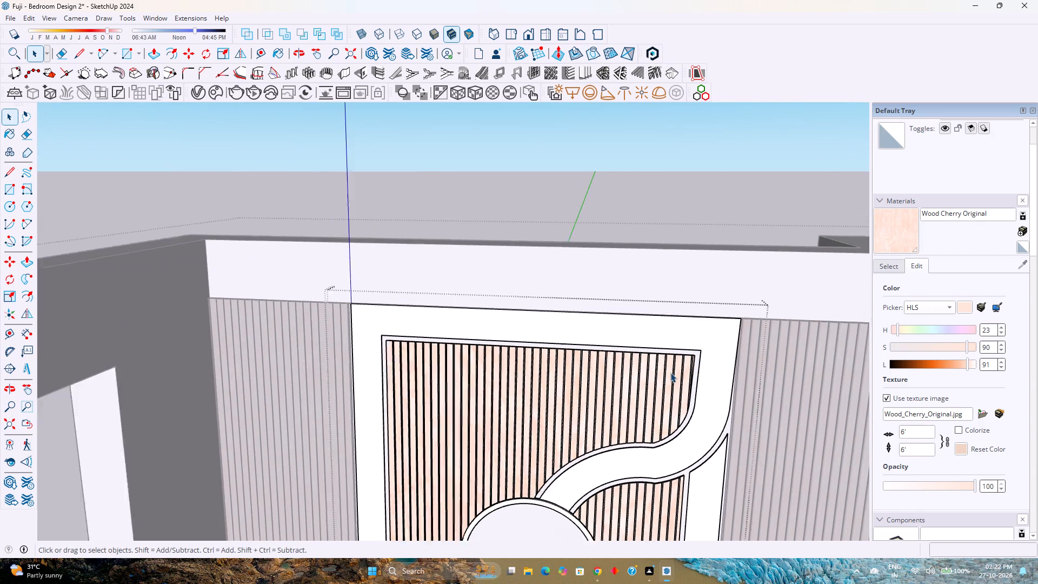
scroll(670, 373, "down", 2)
left_click(605, 393)
scroll(529, 400, "down", 5)
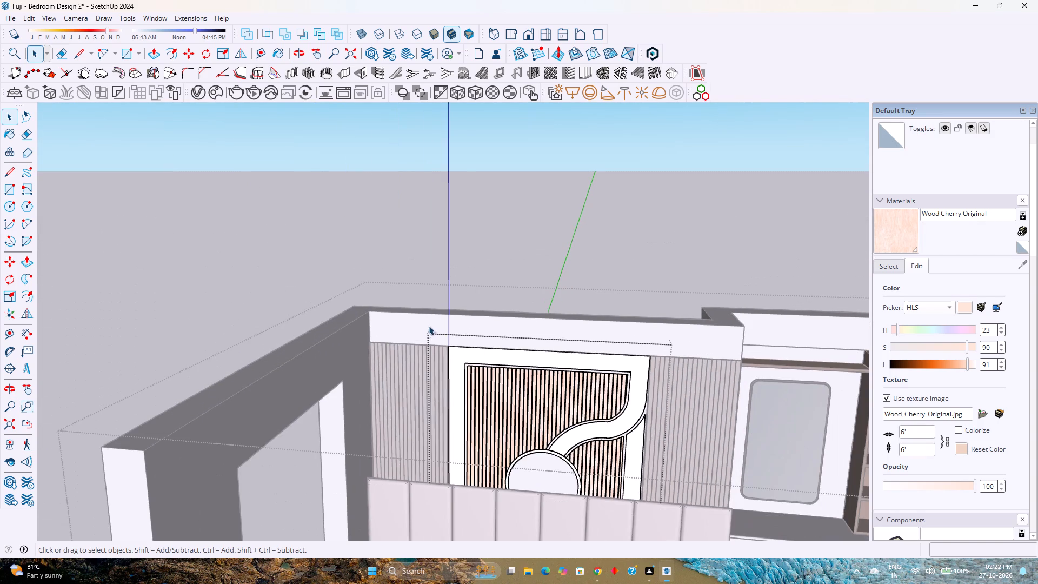
Select all connected geometry of the backing panel behind the white frame and slats on the feature wall.
scroll(455, 339, "up", 3)
middle_click_drag(458, 341, 646, 511)
middle_click(646, 511)
scroll(573, 422, "up", 3)
scroll(515, 345, "up", 5)
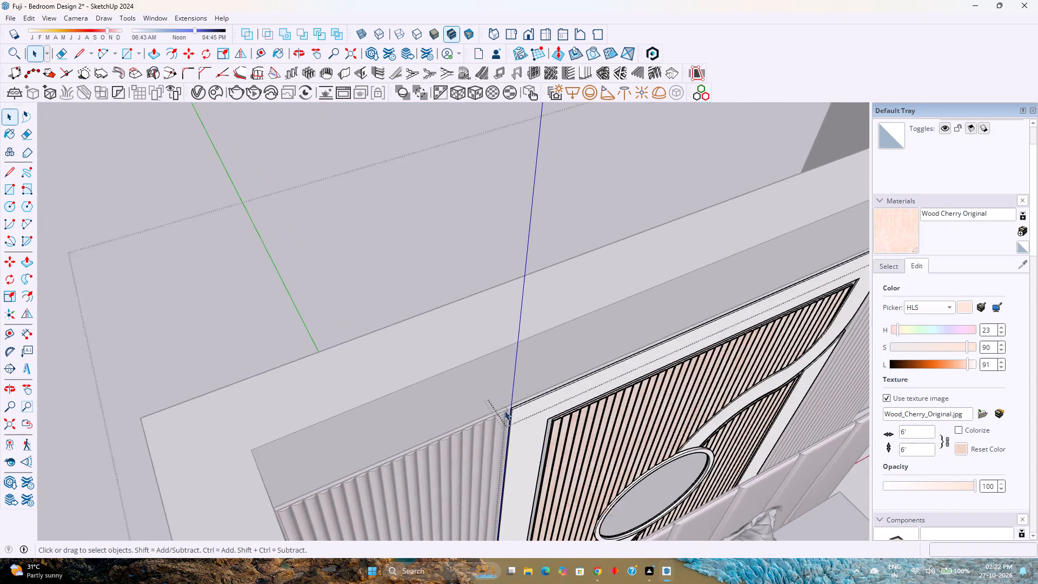
scroll(504, 410, "up", 17)
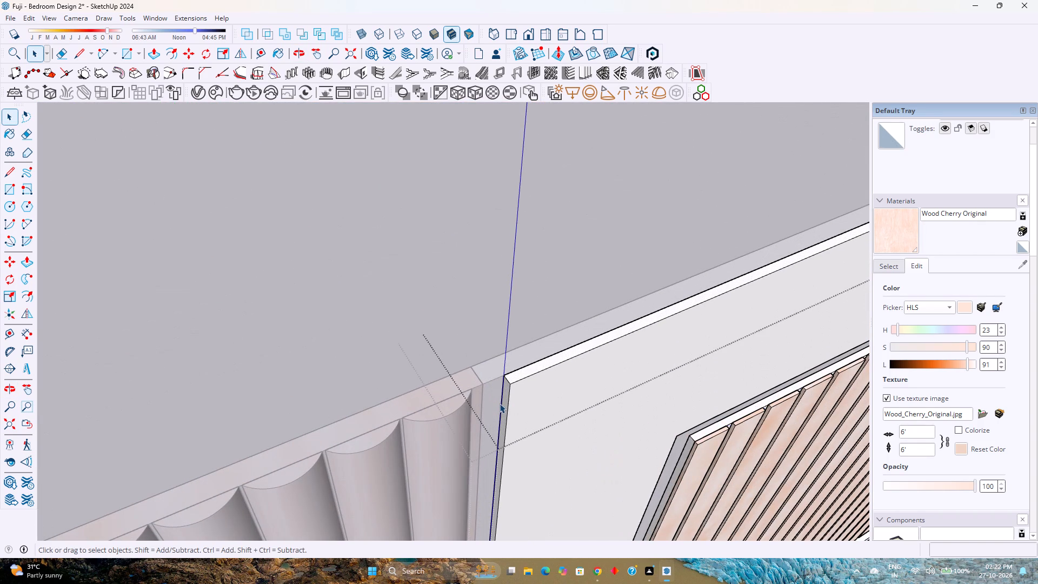
key("Escape")
left_click(498, 387)
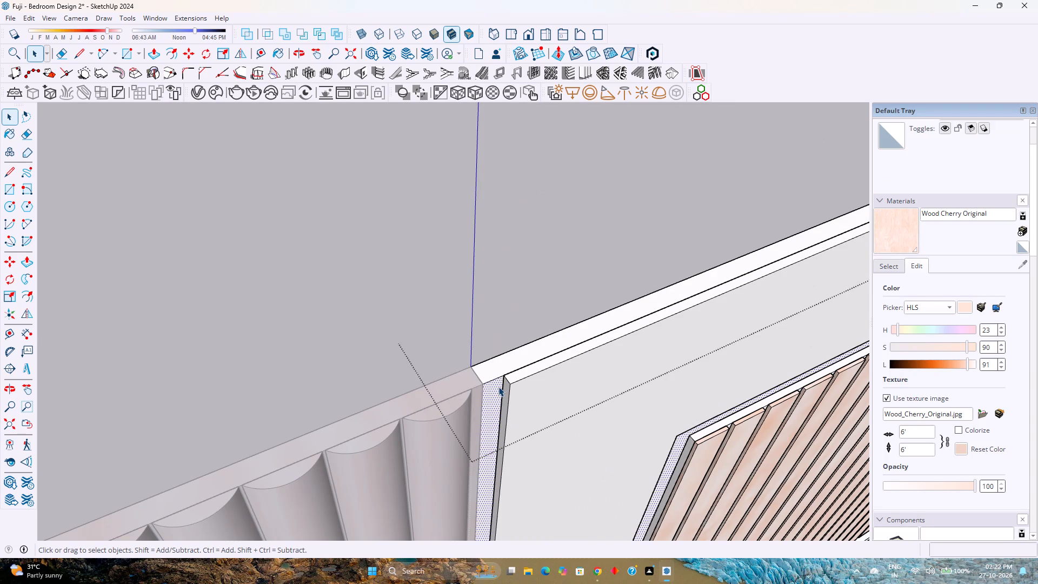
scroll(498, 387, "down", 5)
middle_click_drag(498, 387, 473, 350)
scroll(464, 335, "down", 4)
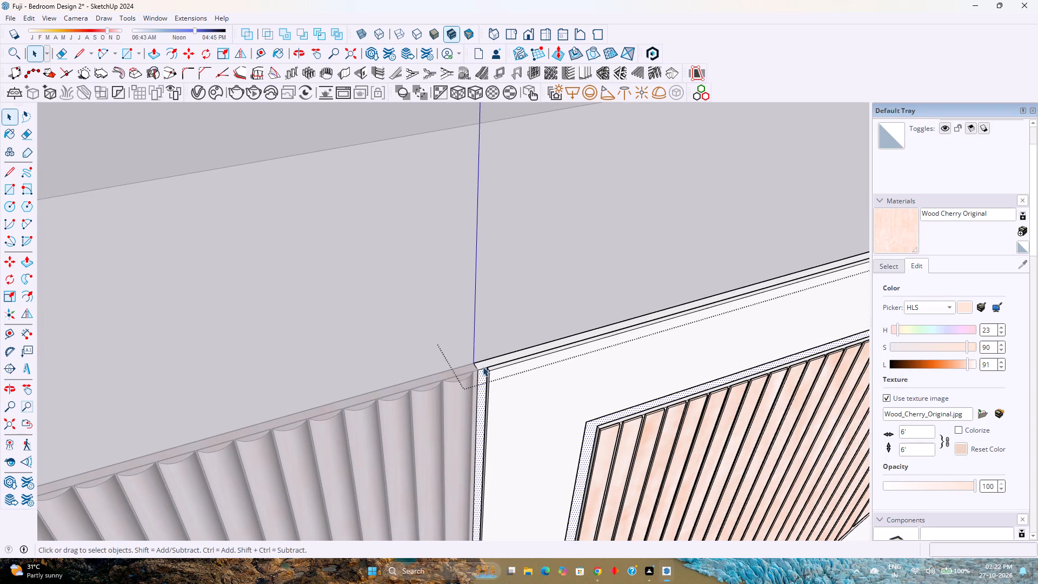
triple_click(481, 372)
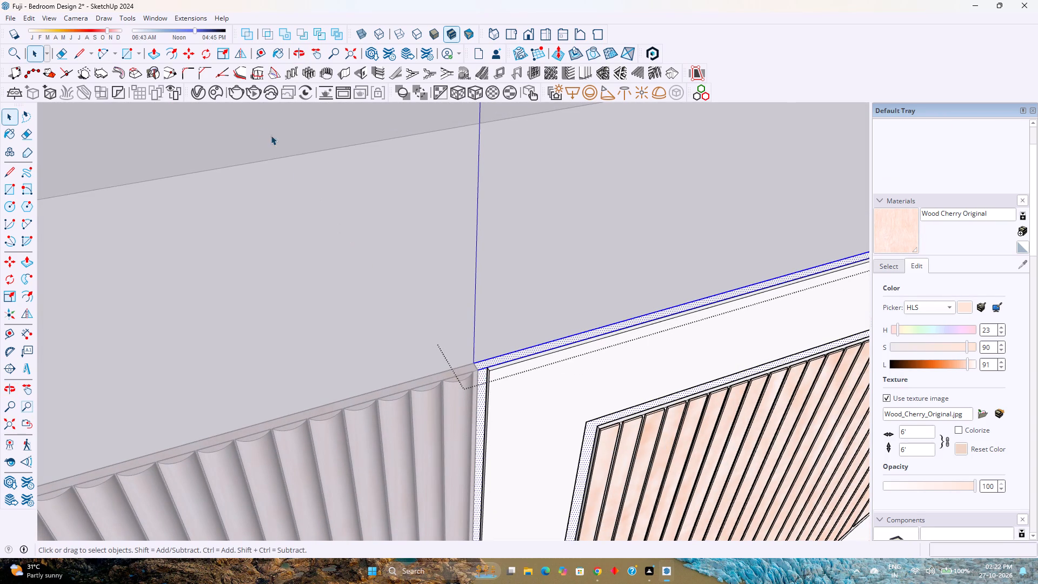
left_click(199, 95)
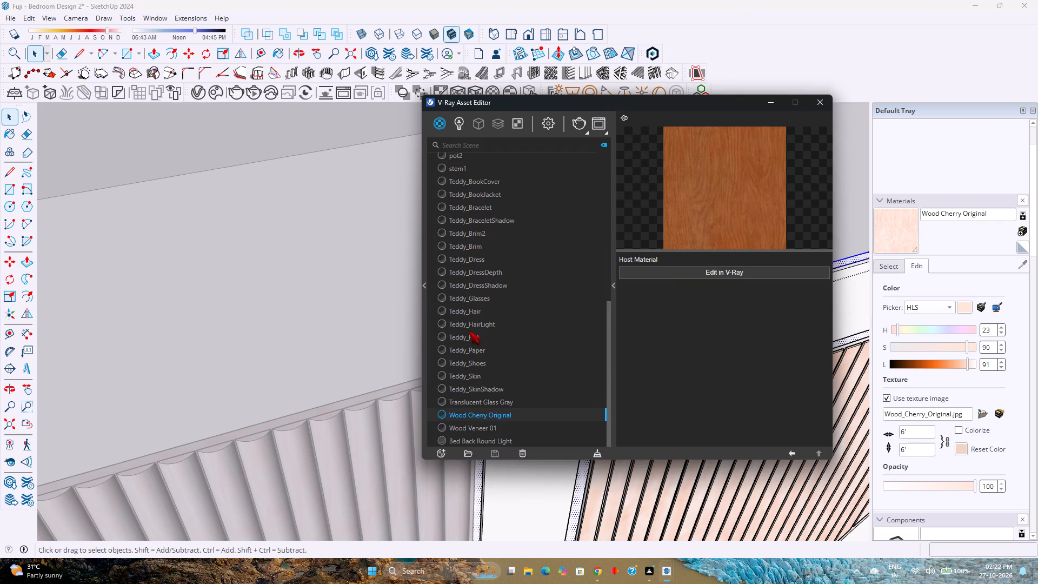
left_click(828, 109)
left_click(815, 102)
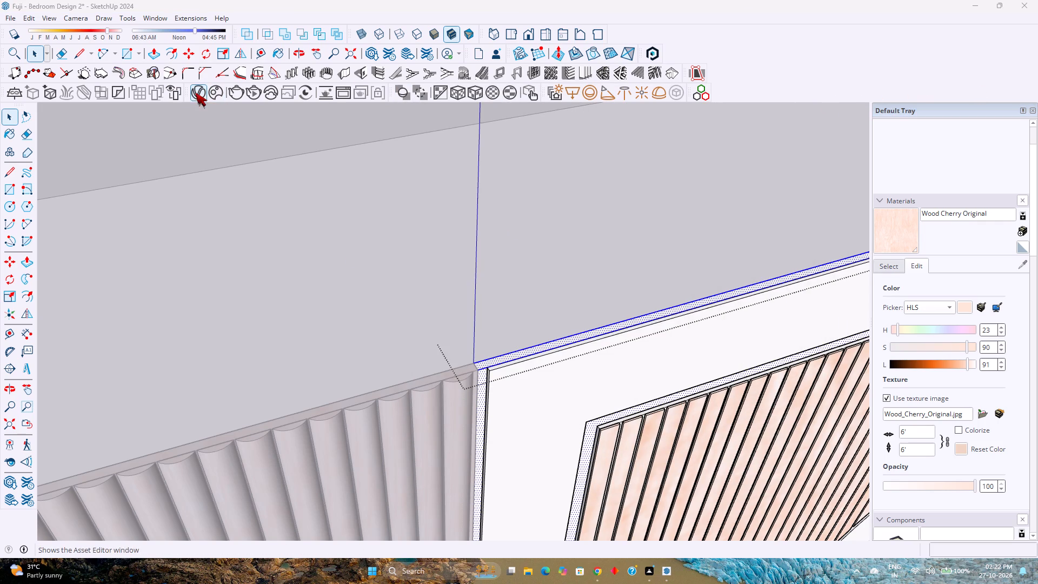
Open the Chaos Cosmos asset browser.
left_click(211, 92)
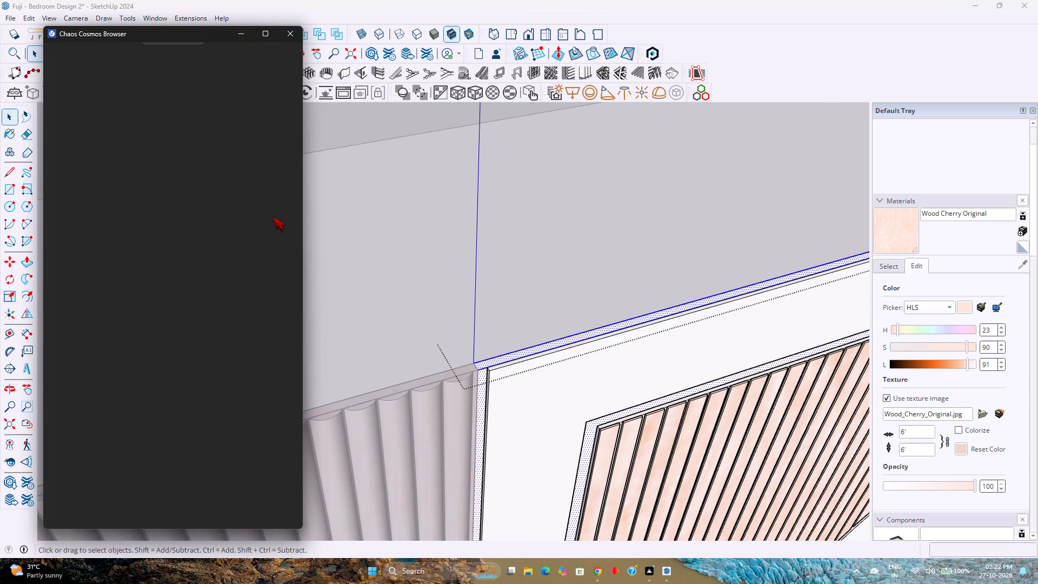
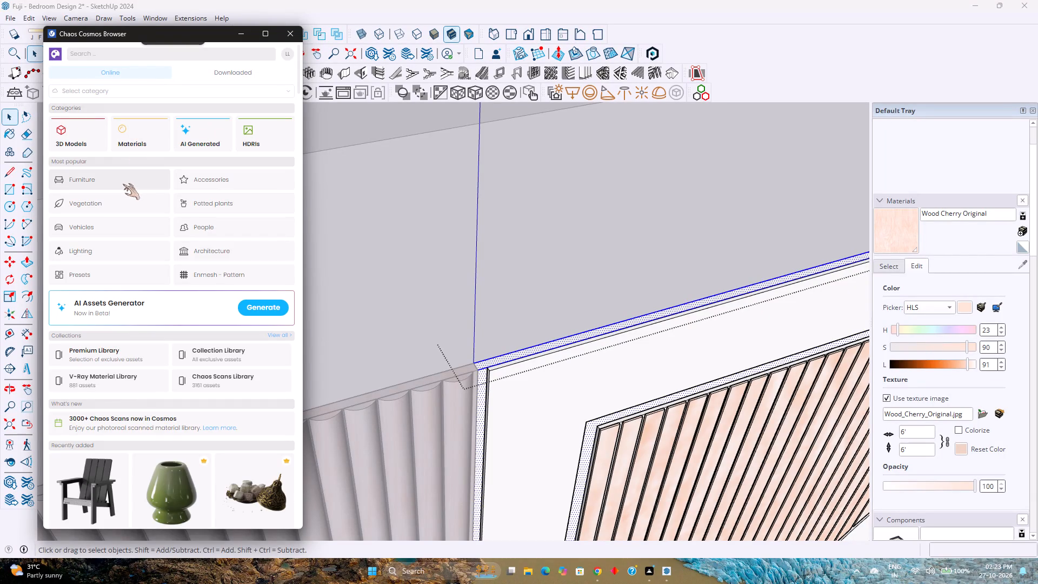
Find Paint Yellow Matte 0.02cm among the online Paint materials and download it.
left_click(186, 93)
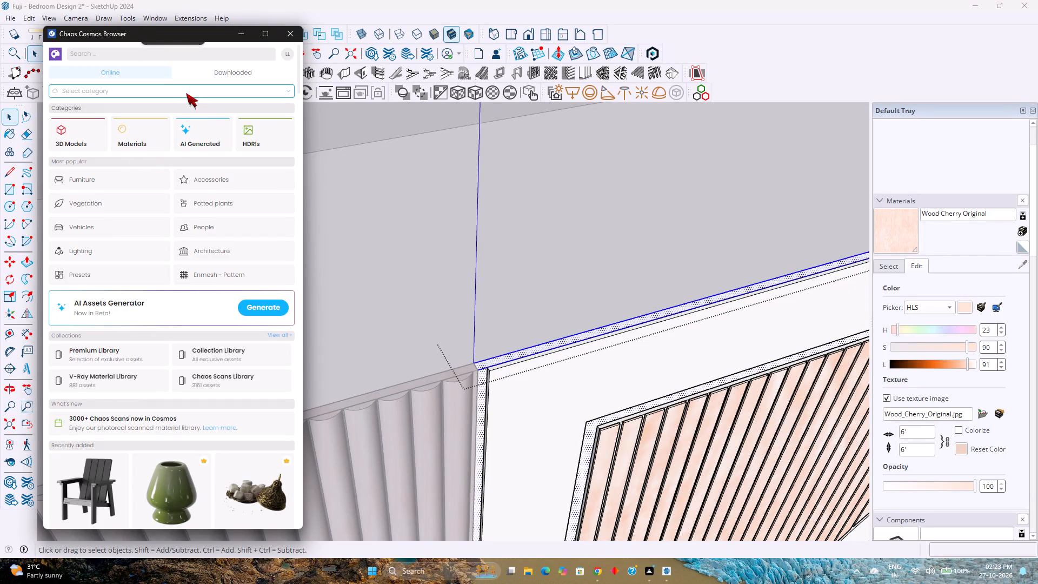
left_click(102, 127)
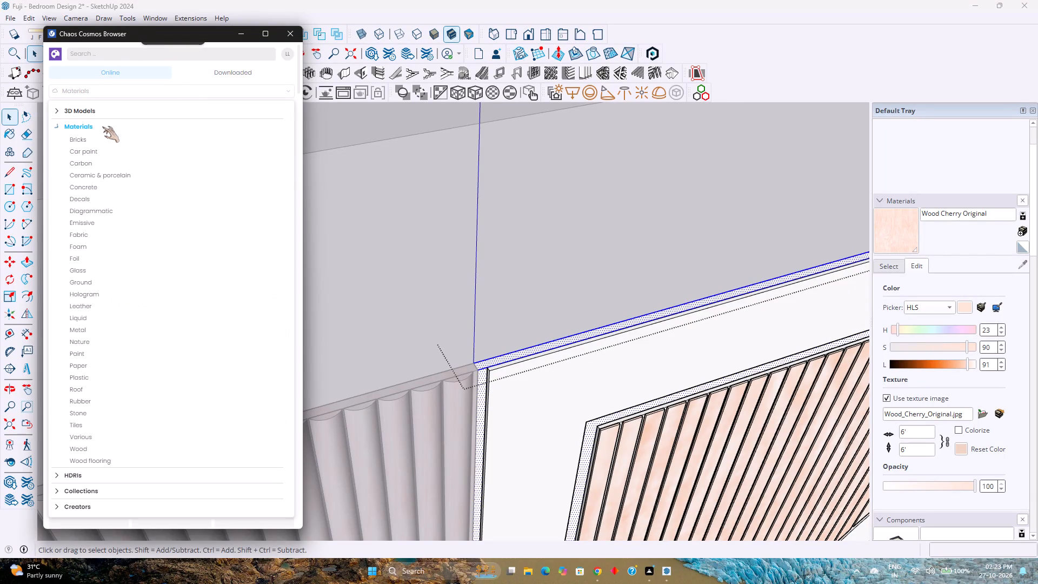
scroll(128, 360, "down", 1)
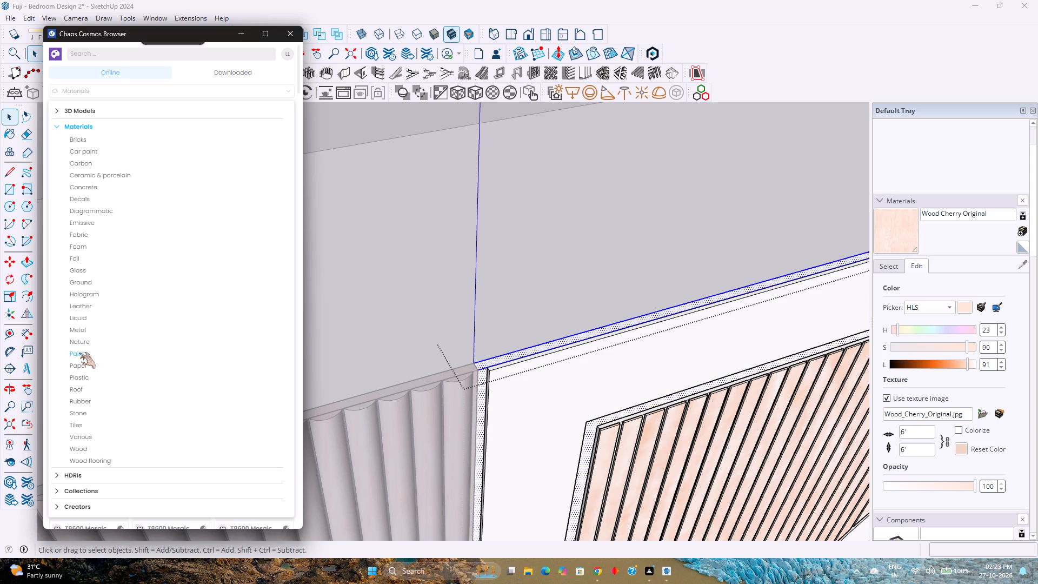
left_click(79, 353)
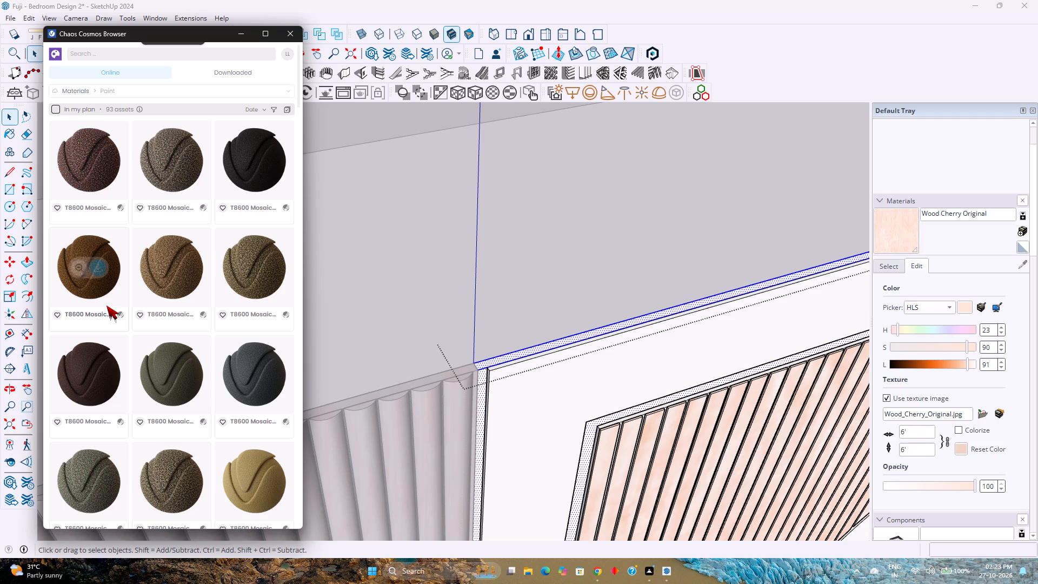
scroll(167, 381, "down", 12)
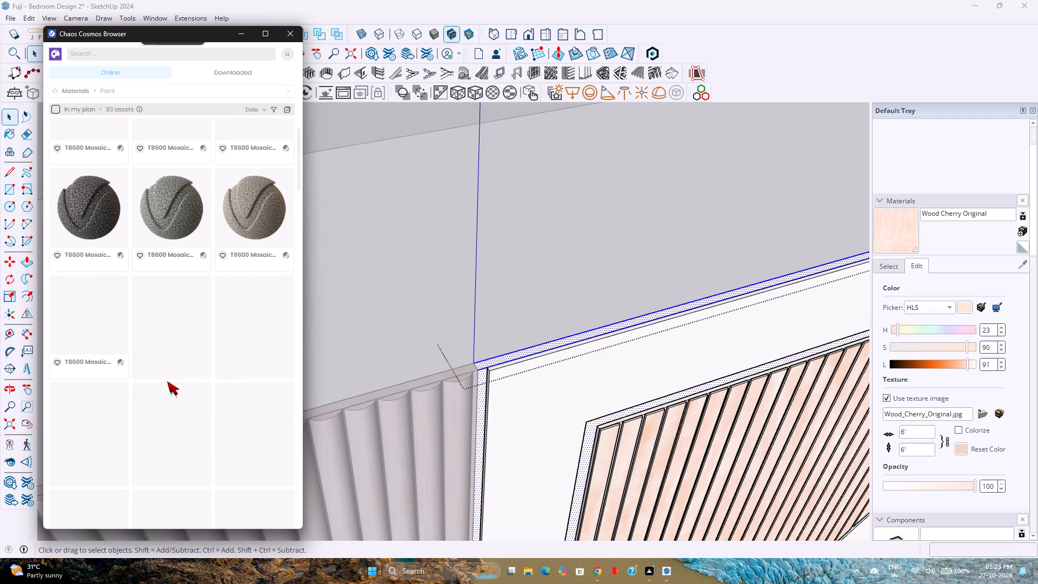
scroll(167, 381, "down", 3)
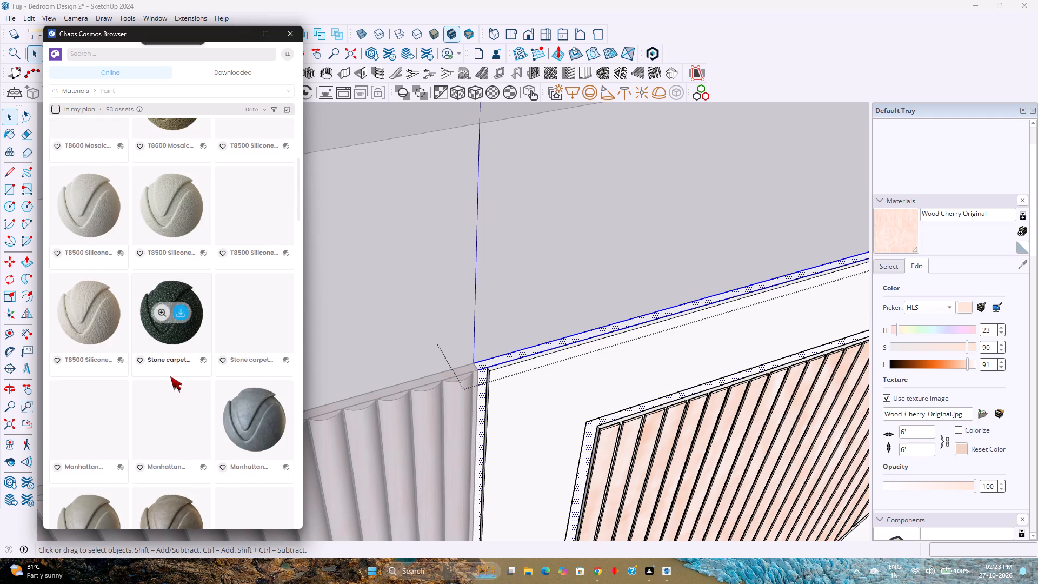
scroll(170, 376, "down", 7)
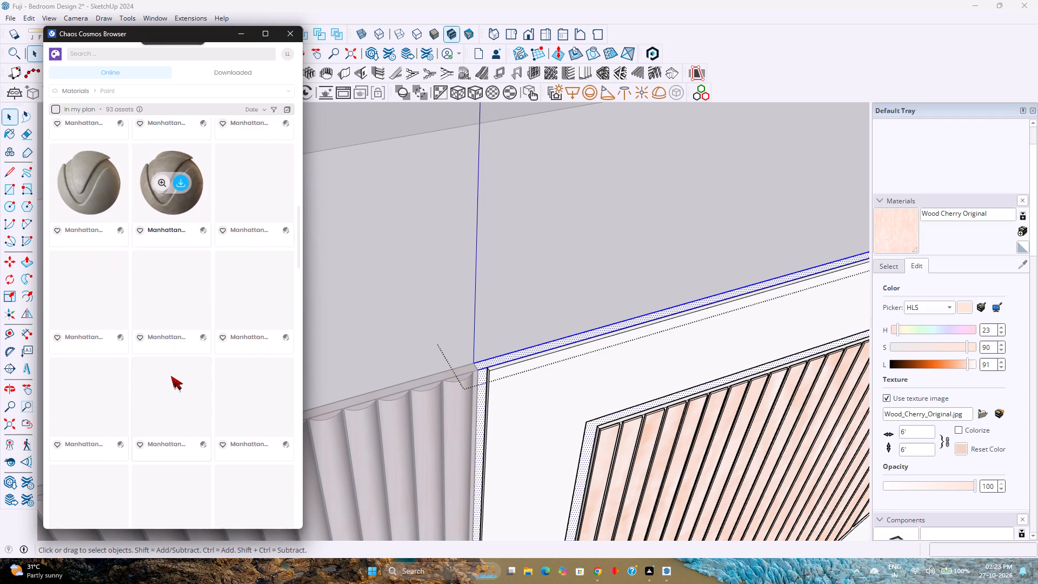
scroll(171, 376, "down", 4)
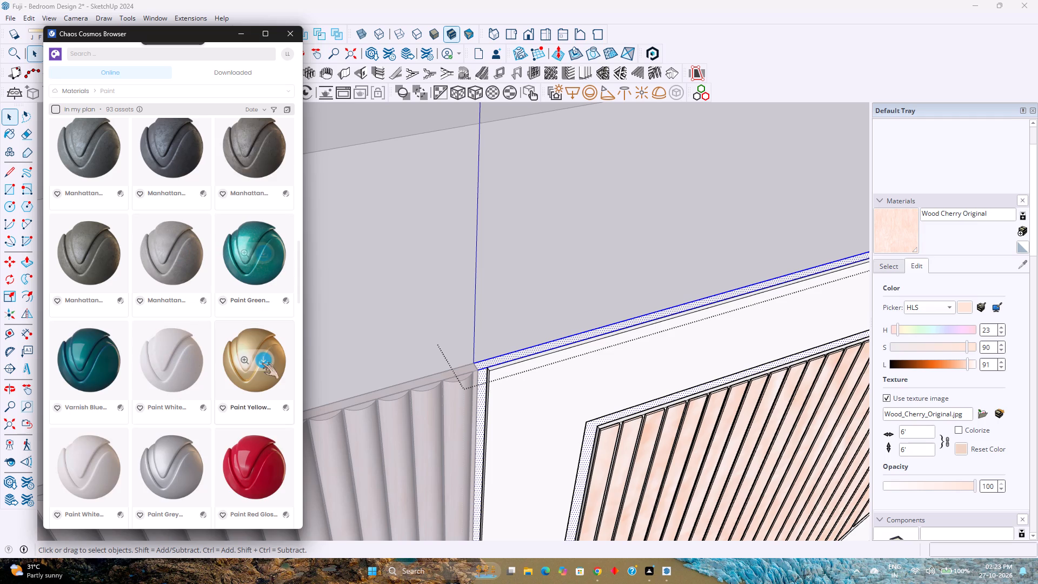
left_click(266, 358)
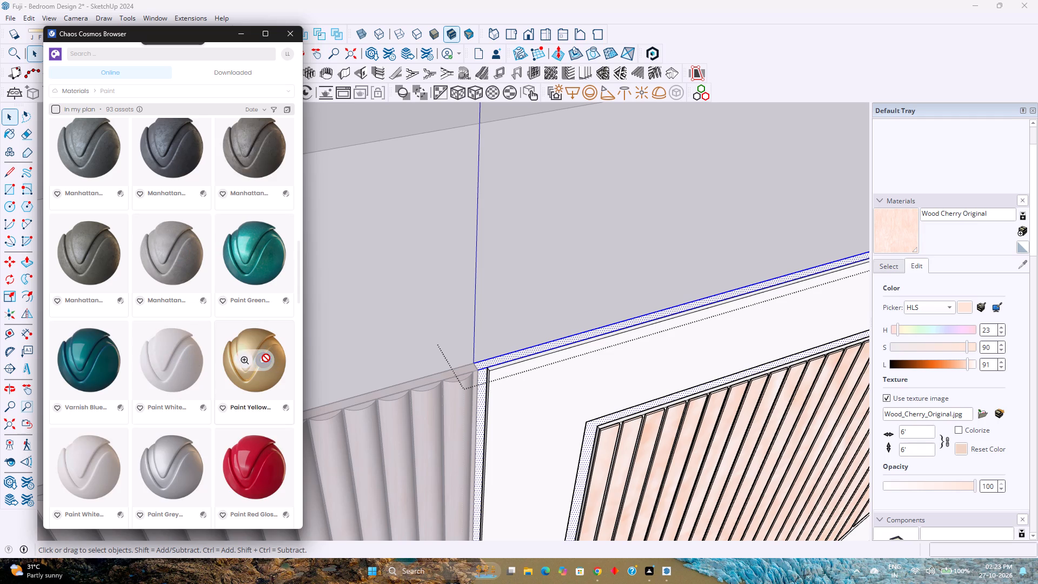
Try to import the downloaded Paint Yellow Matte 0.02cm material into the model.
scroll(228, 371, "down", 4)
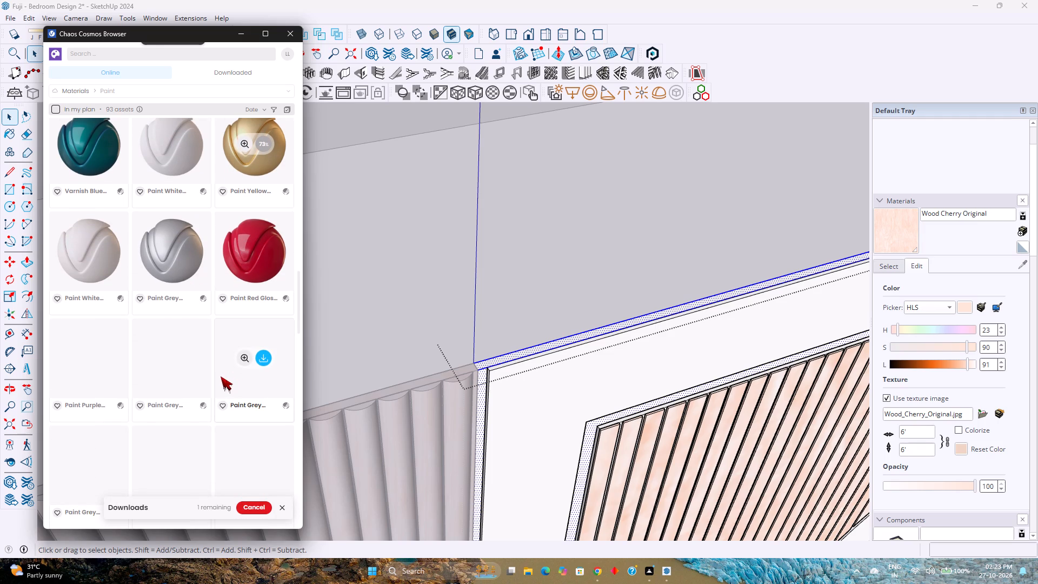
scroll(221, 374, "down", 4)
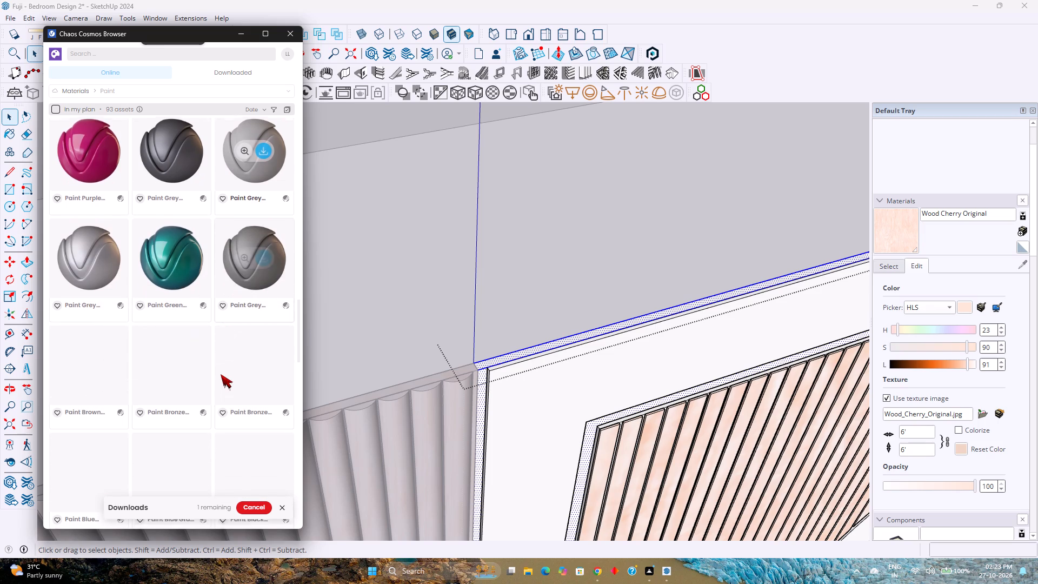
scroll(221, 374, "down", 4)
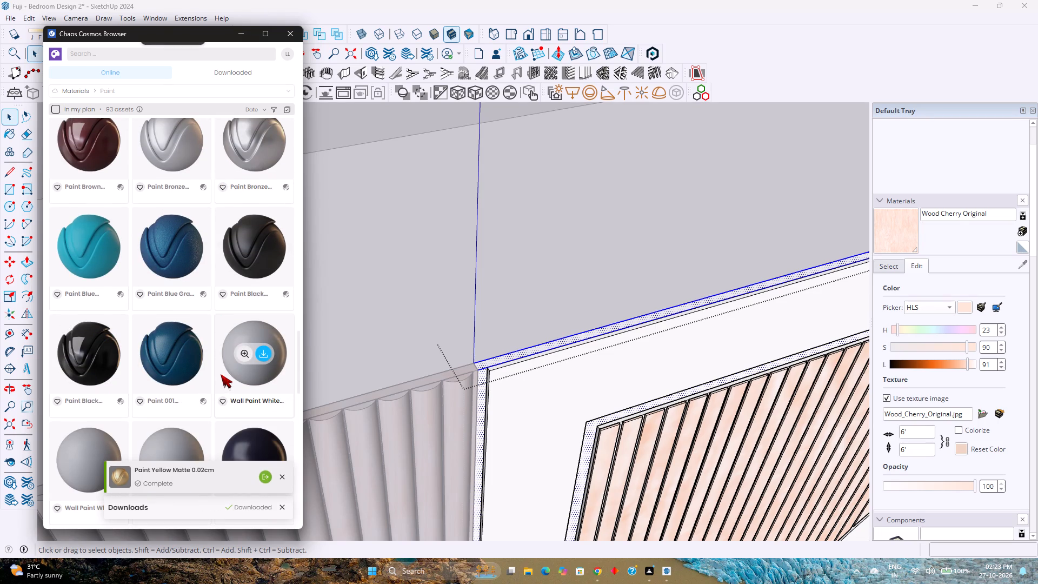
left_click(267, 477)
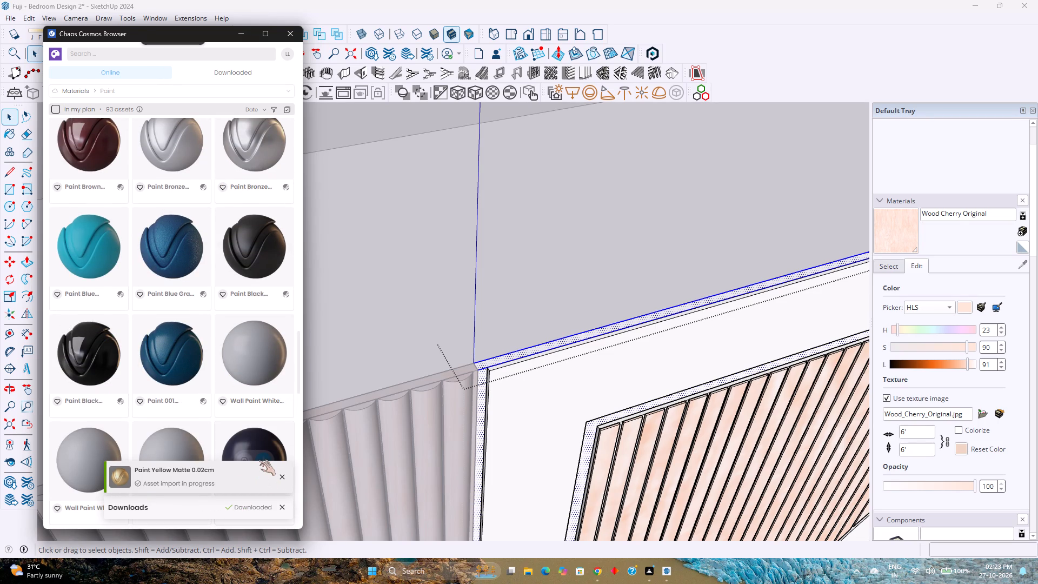
Look through the remaining paint and wall paint materials in the online Paint category.
scroll(249, 385, "down", 3)
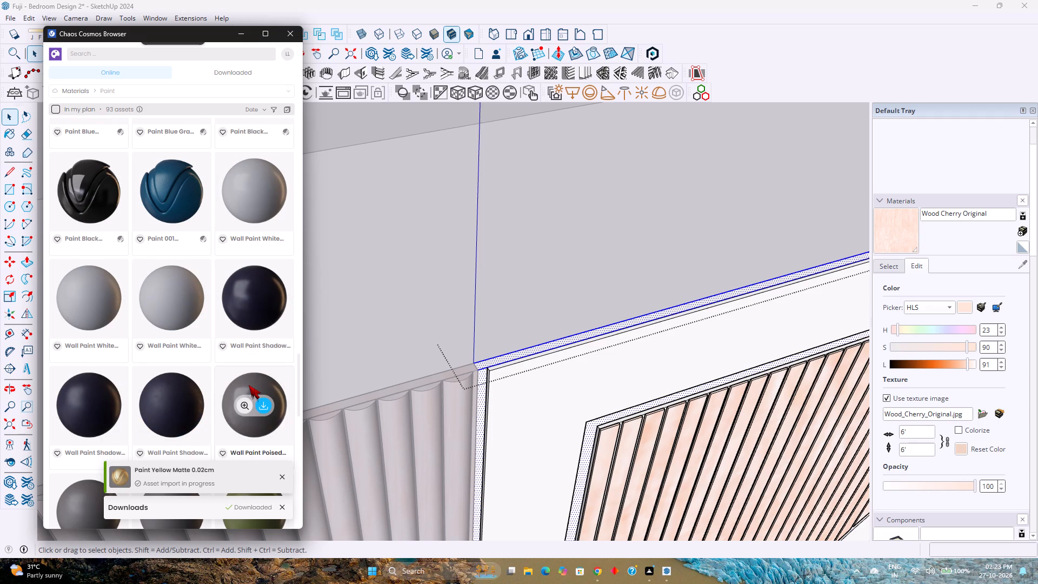
scroll(249, 385, "down", 3)
scroll(249, 385, "up", 3)
scroll(249, 385, "down", 8)
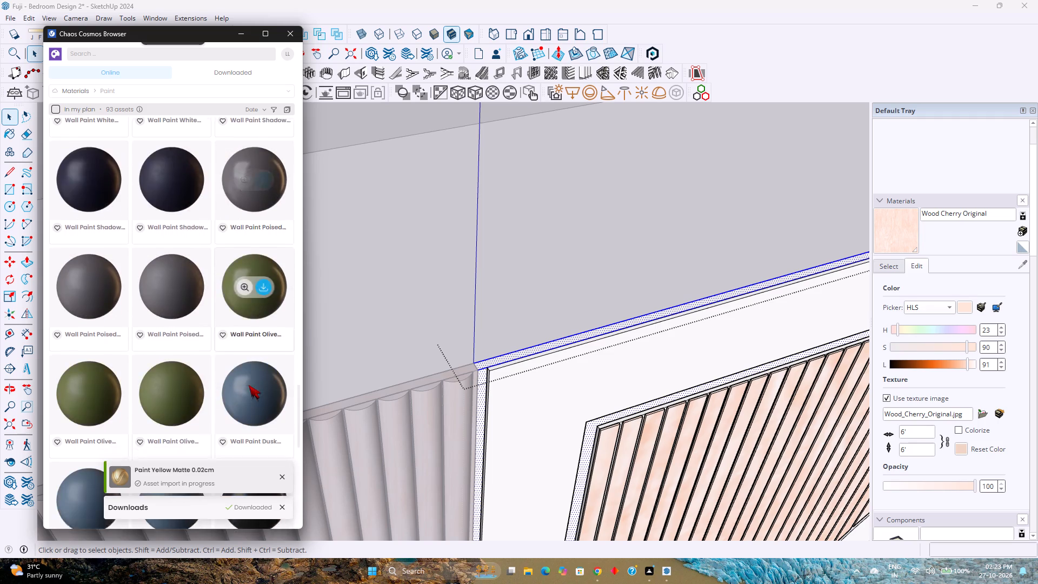
scroll(249, 385, "down", 12)
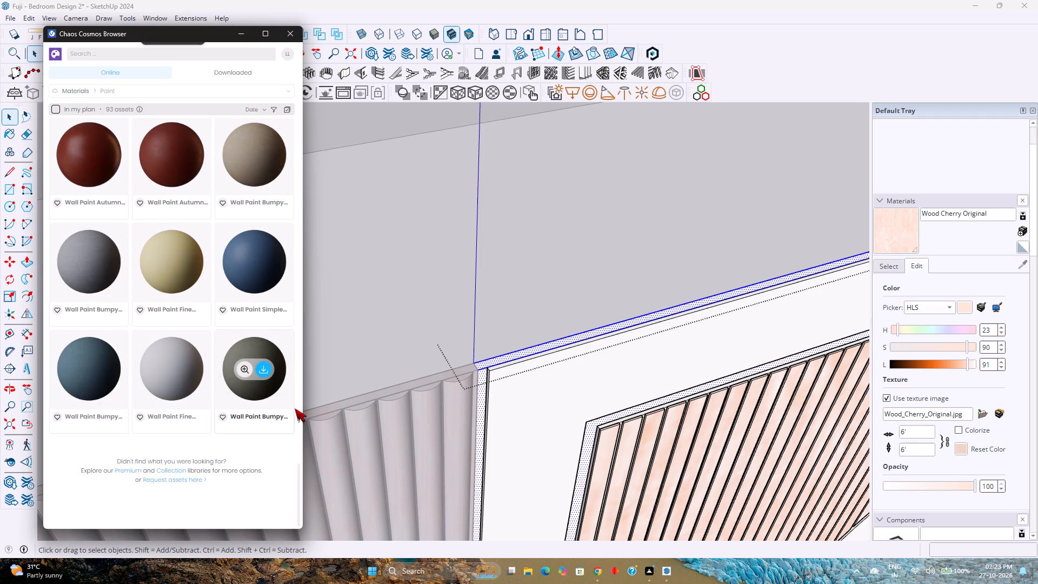
scroll(255, 325, "up", 12)
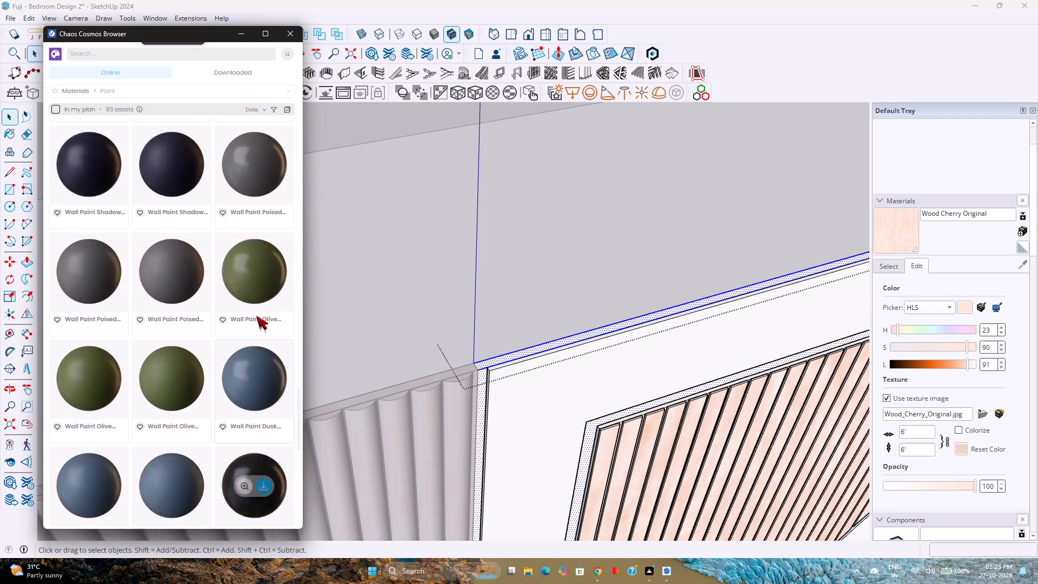
scroll(256, 316, "up", 8)
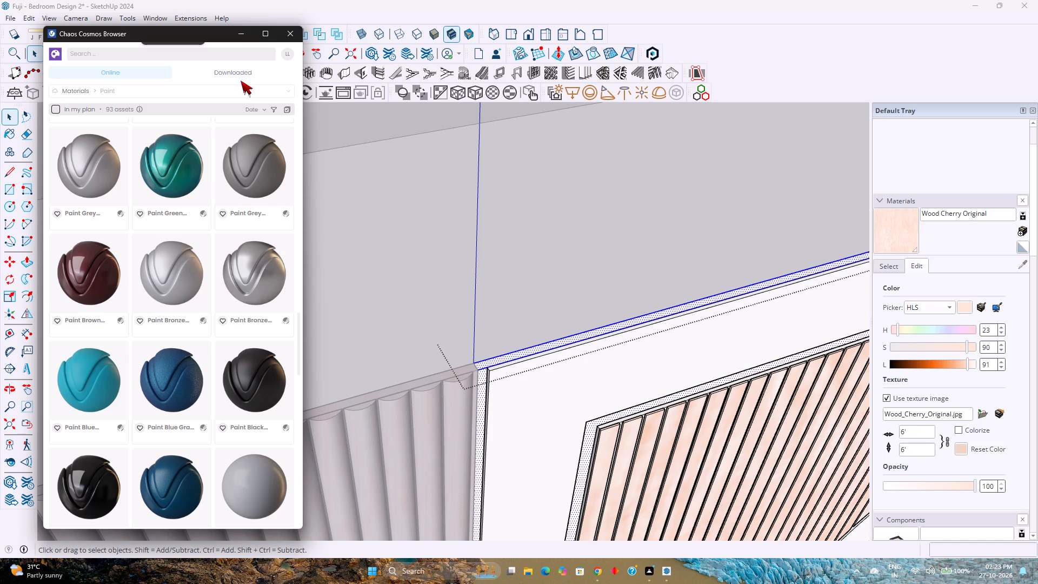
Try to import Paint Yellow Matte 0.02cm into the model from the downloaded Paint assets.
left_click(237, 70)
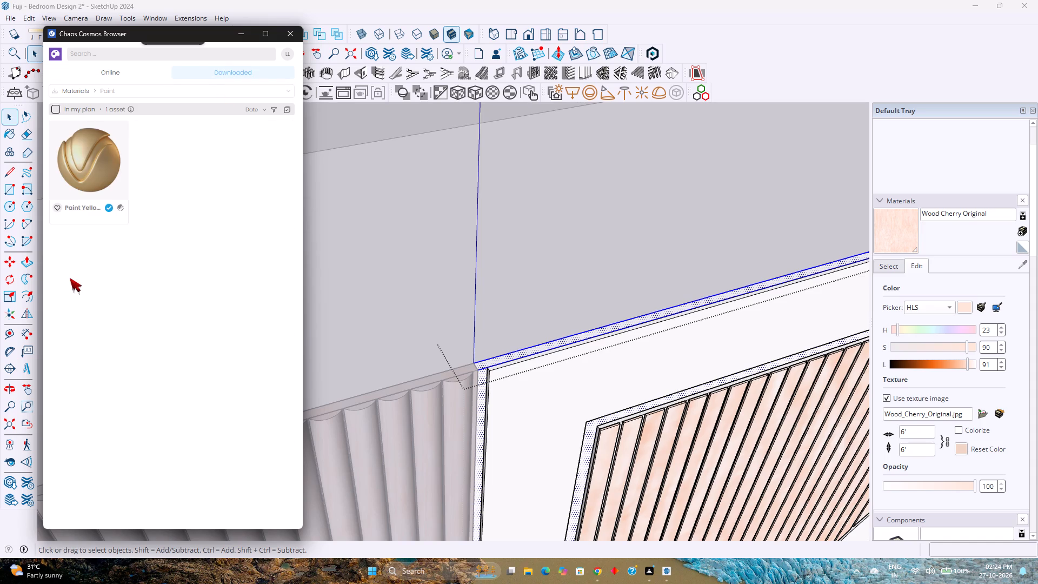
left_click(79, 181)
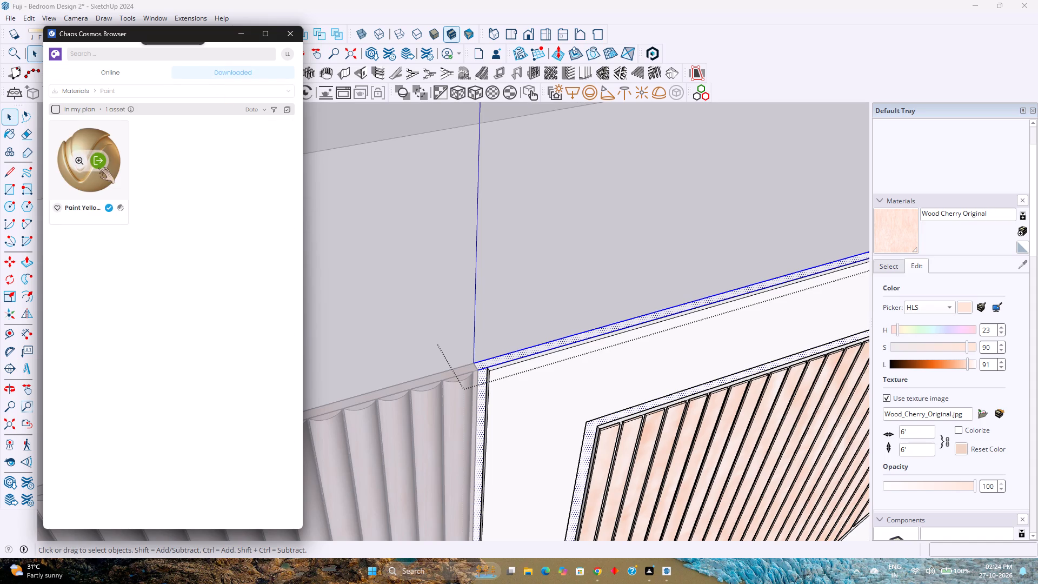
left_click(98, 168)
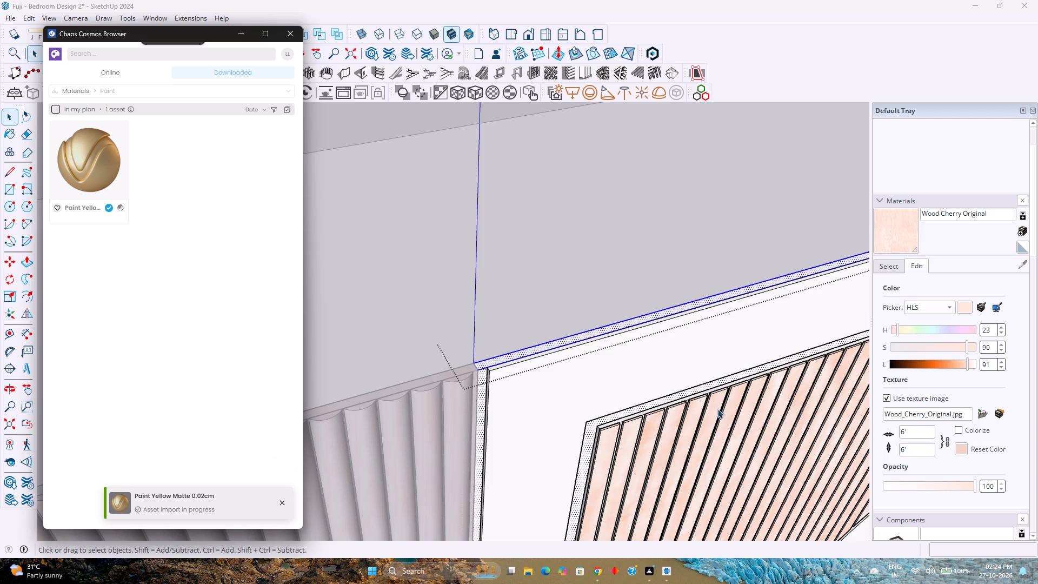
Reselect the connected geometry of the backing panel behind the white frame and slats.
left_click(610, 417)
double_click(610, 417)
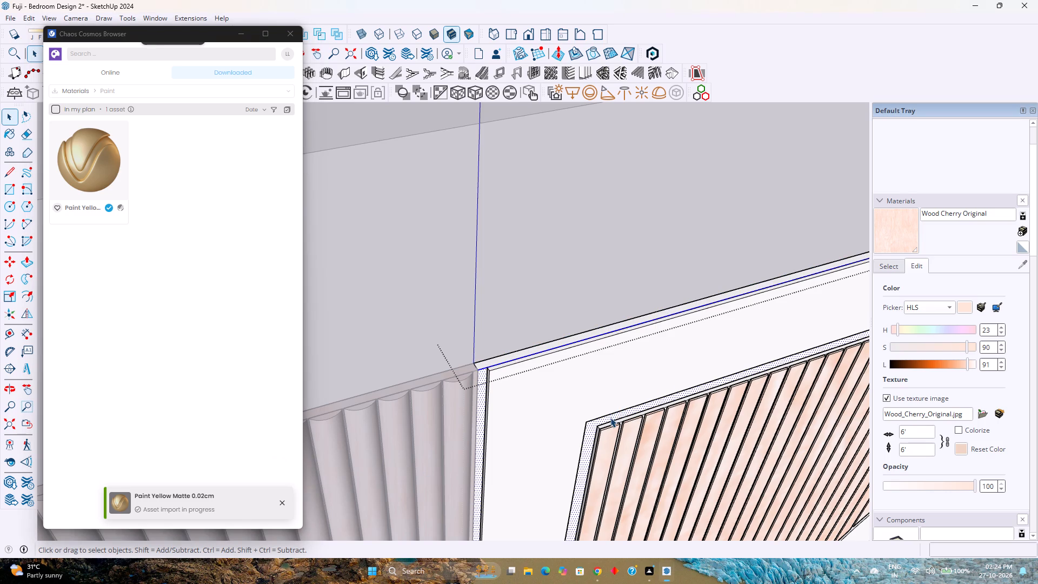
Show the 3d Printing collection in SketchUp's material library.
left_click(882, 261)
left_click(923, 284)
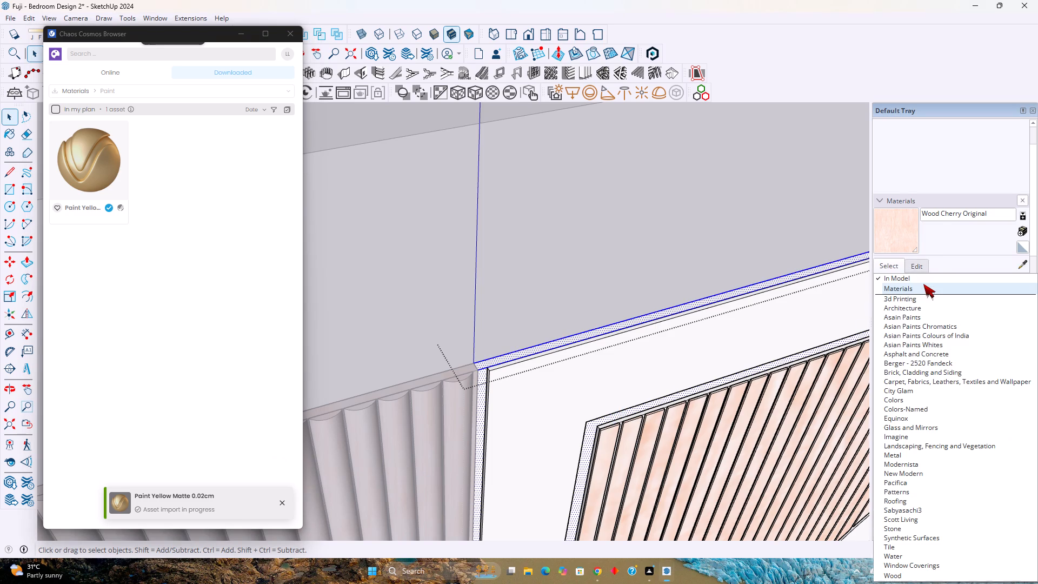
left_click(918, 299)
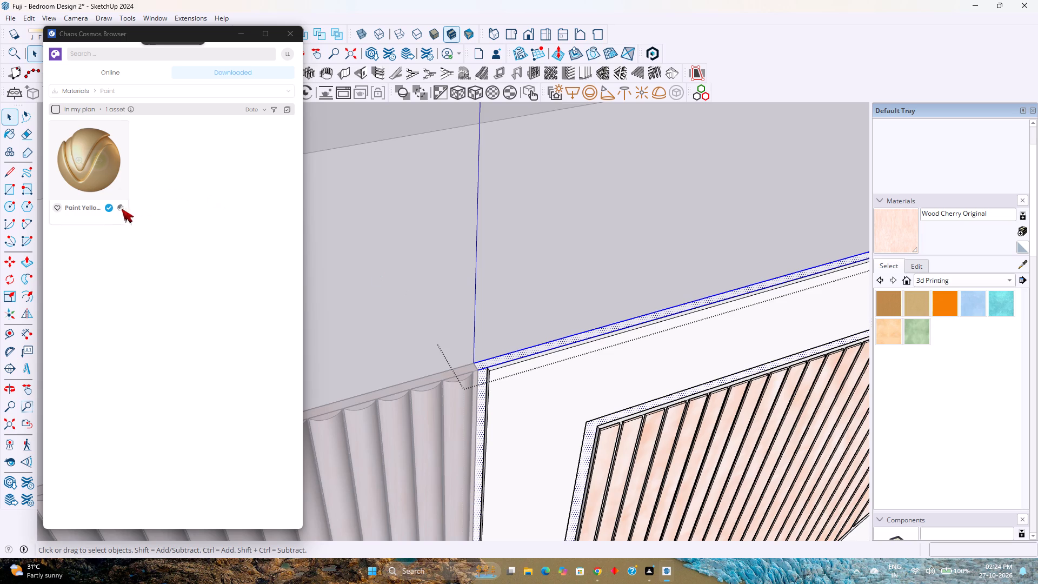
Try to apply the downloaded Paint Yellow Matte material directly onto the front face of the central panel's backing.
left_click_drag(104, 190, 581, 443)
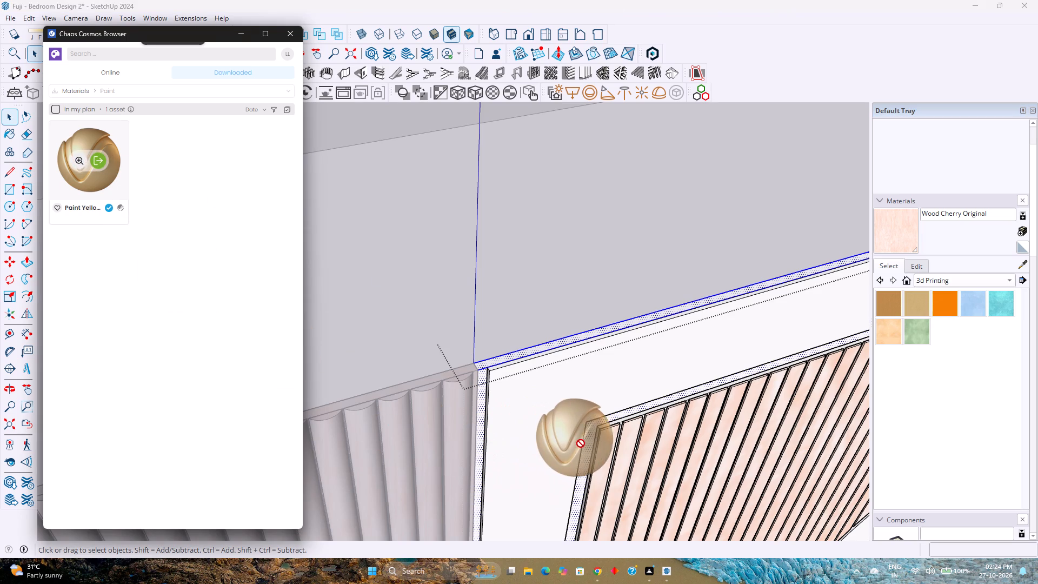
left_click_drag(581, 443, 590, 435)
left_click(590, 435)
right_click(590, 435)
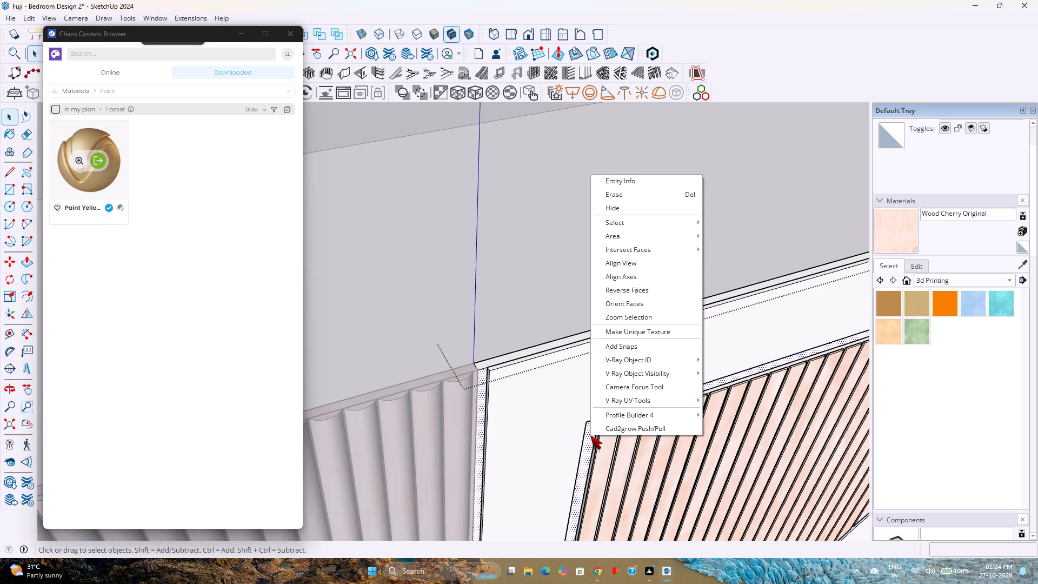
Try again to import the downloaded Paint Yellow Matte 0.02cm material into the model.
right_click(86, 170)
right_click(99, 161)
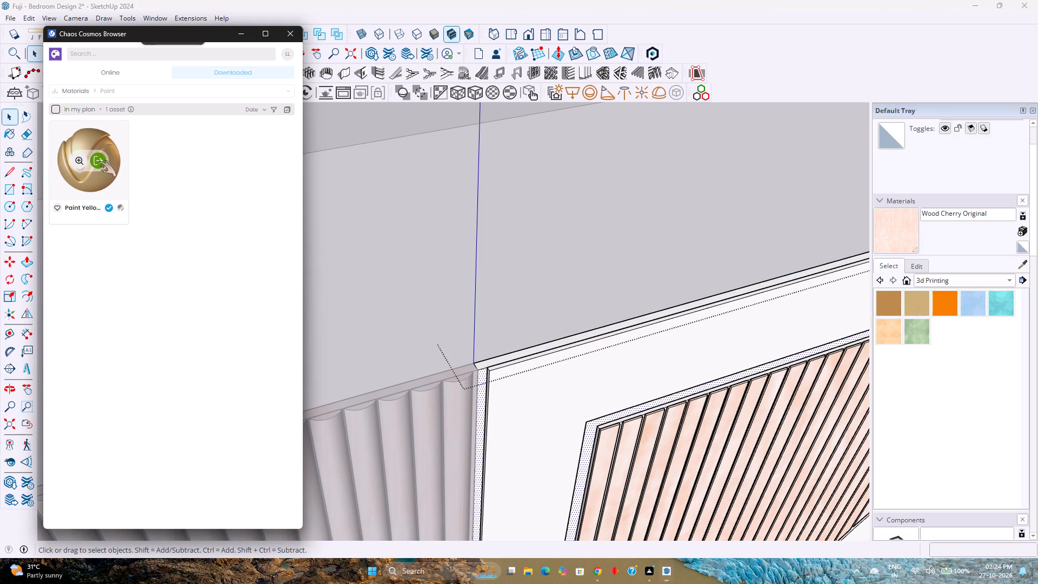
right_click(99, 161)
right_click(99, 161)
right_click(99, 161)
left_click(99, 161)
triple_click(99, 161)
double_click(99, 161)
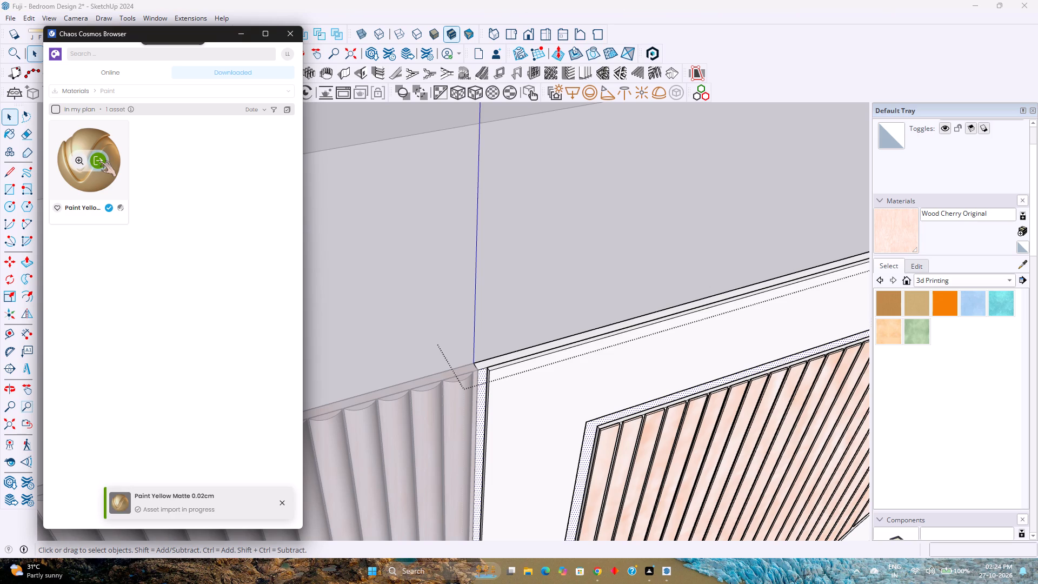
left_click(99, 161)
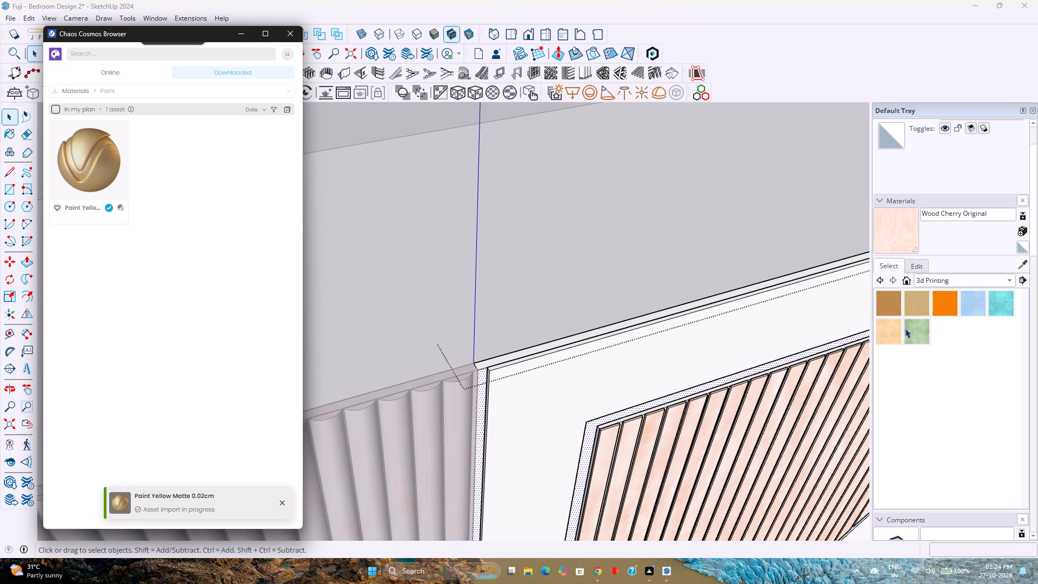
Switch the material collection to In Model and look through its swatches for the Paint Yellow Matte material.
scroll(943, 337, "down", 3)
left_click(915, 249)
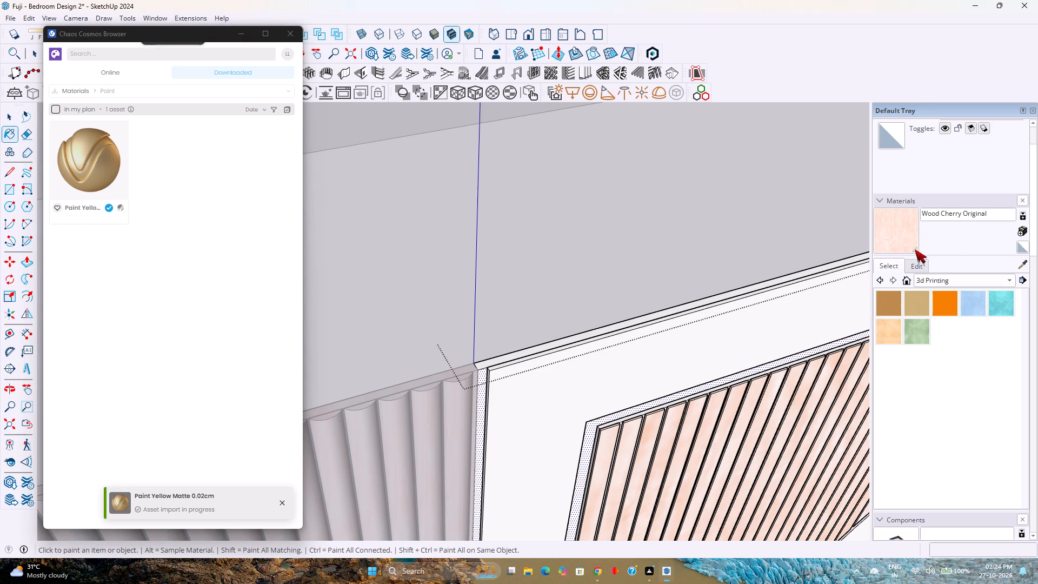
left_click(953, 283)
scroll(936, 458, "down", 3)
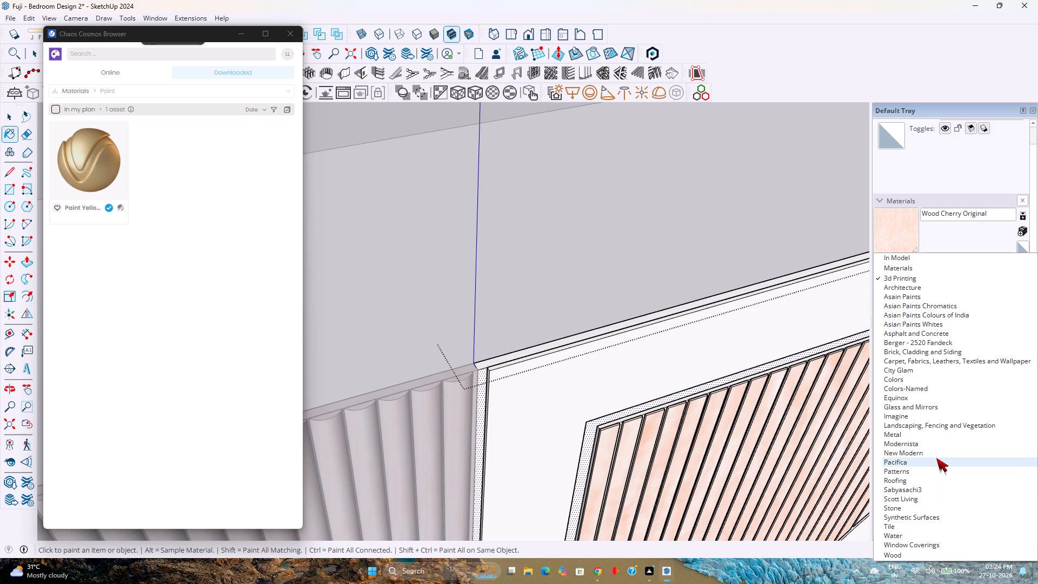
scroll(936, 458, "down", 1)
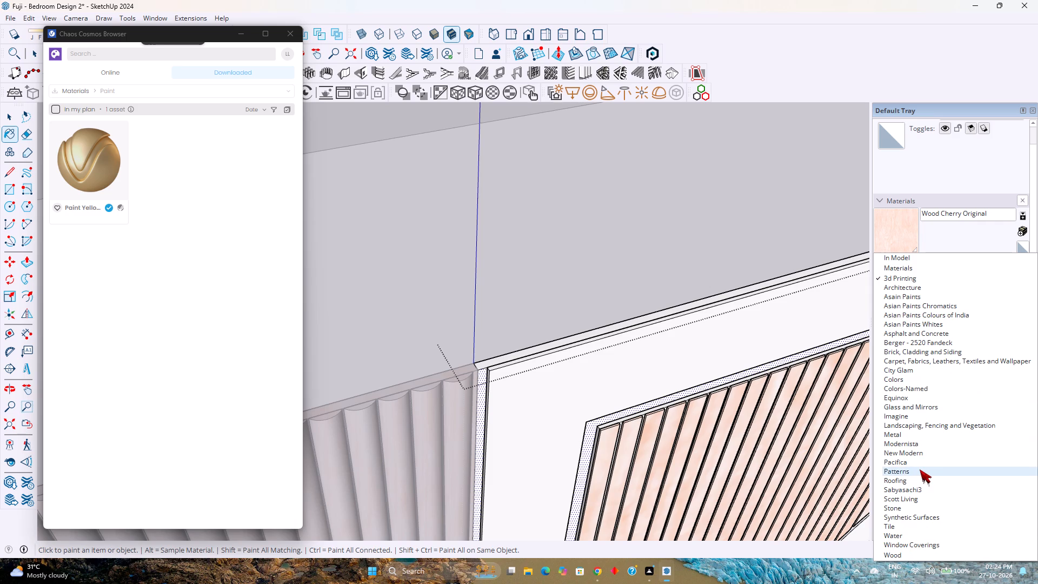
left_click(943, 264)
left_click(924, 278)
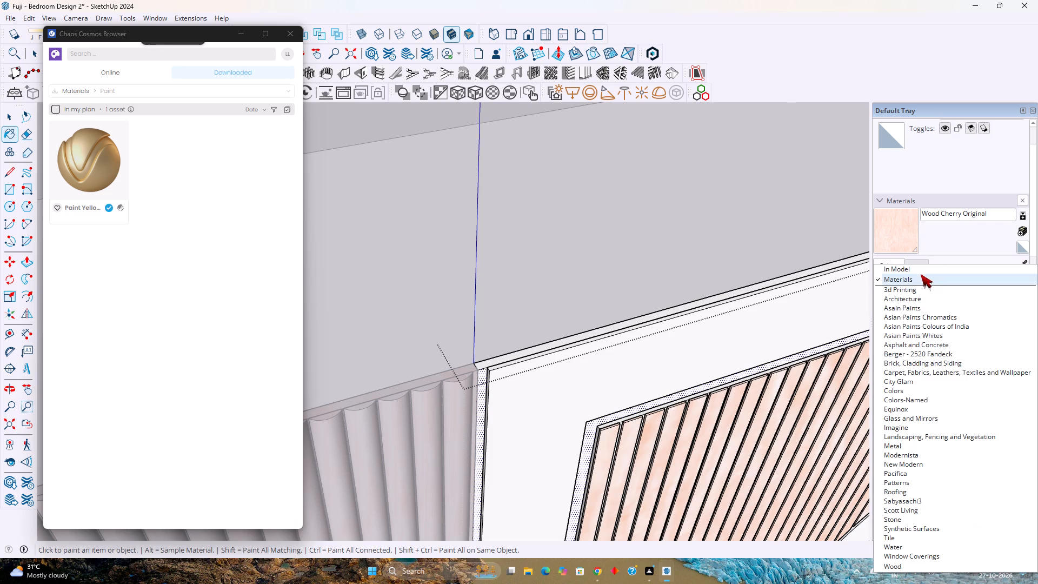
left_click(923, 271)
scroll(984, 433, "down", 4)
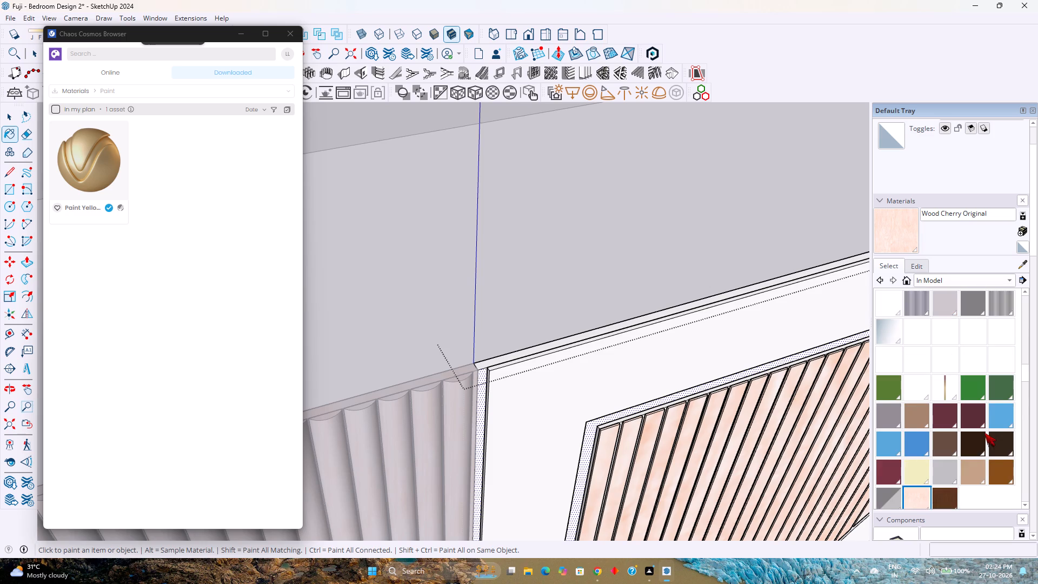
scroll(984, 433, "down", 1)
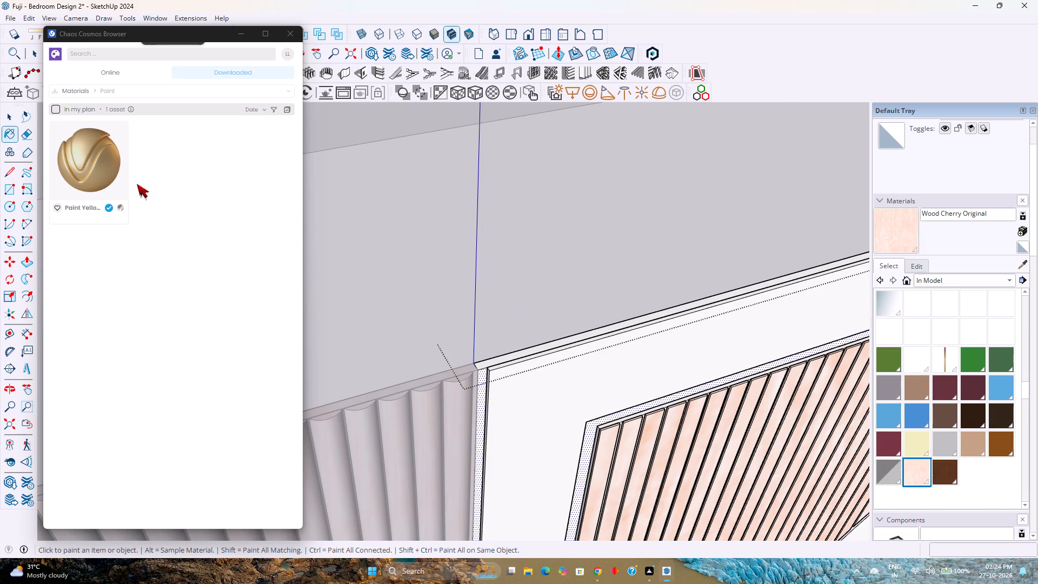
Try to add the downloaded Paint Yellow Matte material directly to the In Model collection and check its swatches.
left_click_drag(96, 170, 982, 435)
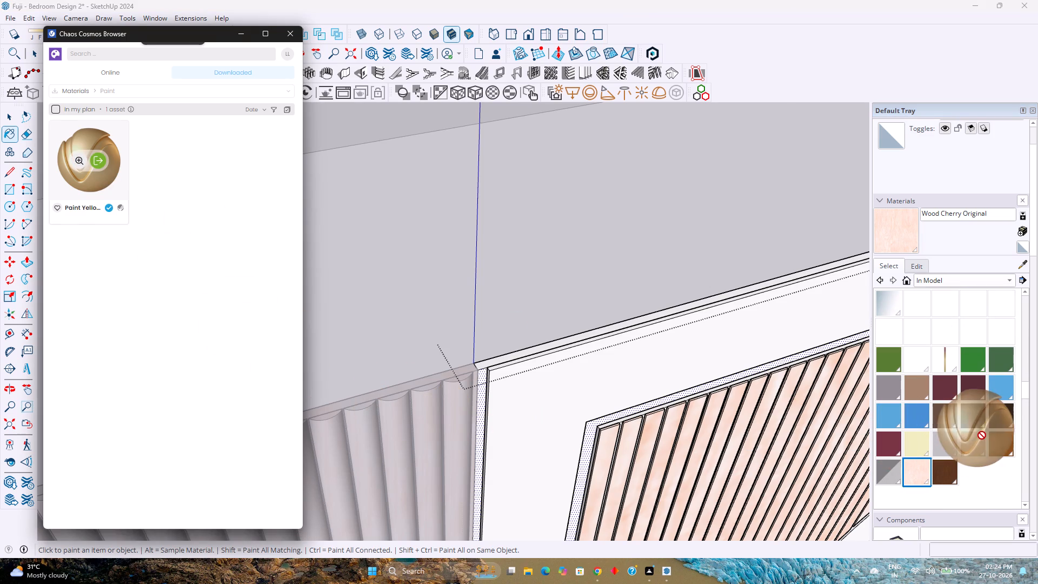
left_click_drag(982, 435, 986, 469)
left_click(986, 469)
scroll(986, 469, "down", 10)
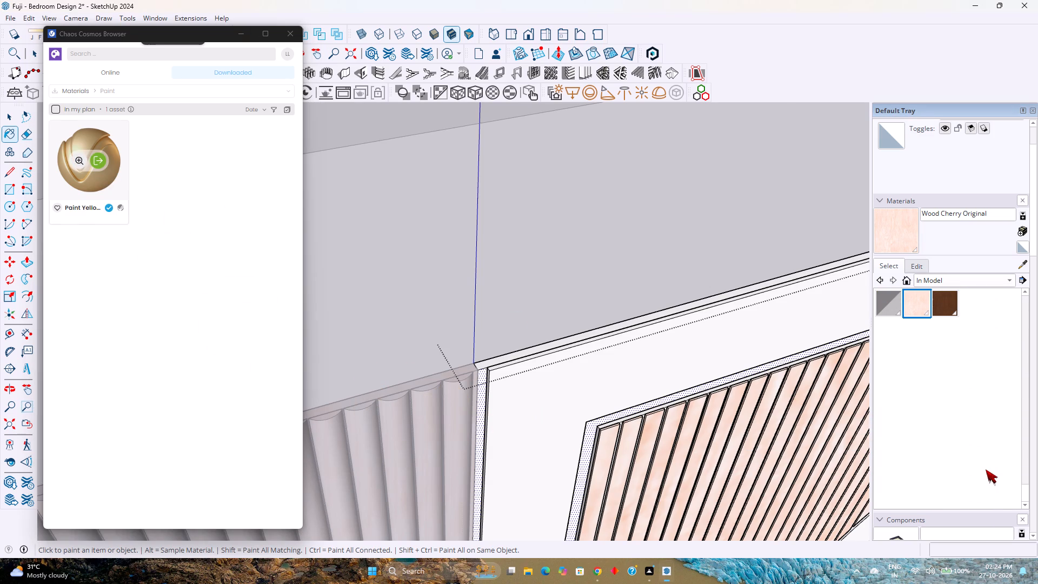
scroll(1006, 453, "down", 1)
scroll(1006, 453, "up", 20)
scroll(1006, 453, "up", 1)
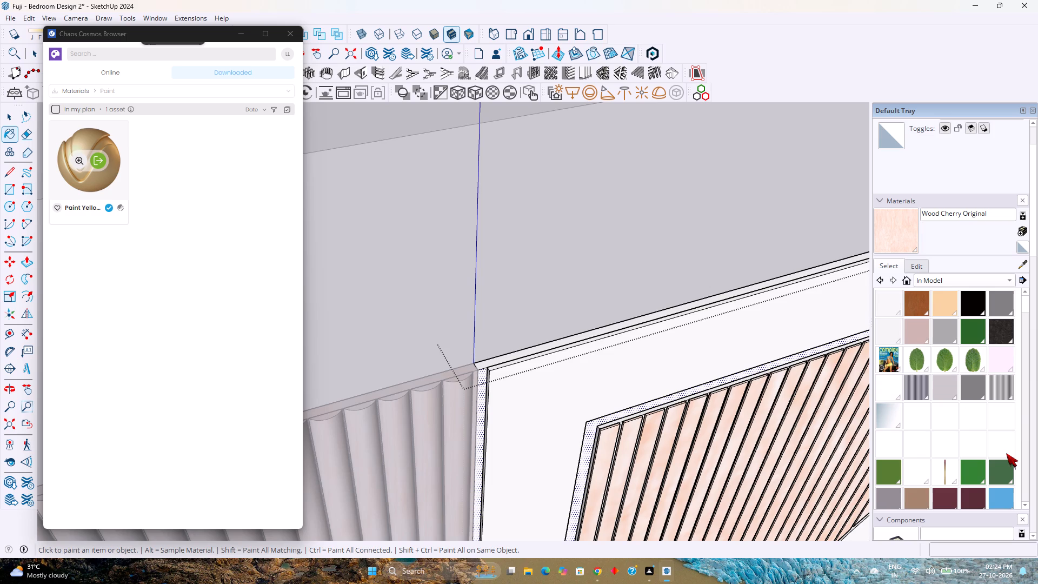
Look through the Materials and Components sections of the tray for the Paint Yellow Matte material.
left_click_drag(1033, 261, 1037, 284)
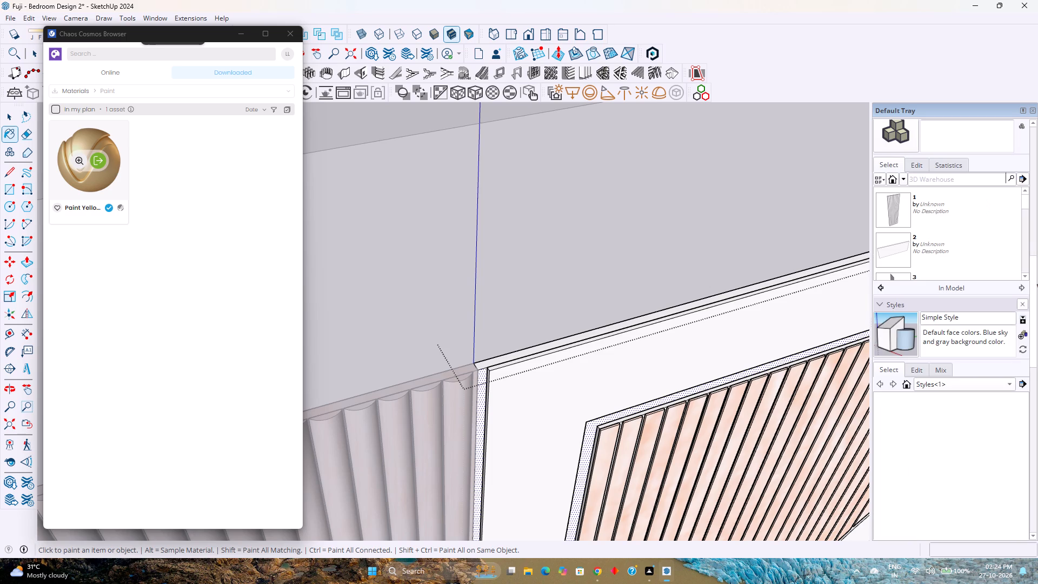
left_click_drag(1037, 284, 1037, 288)
left_click_drag(1032, 249, 1037, 294)
scroll(1034, 242, "up", 3)
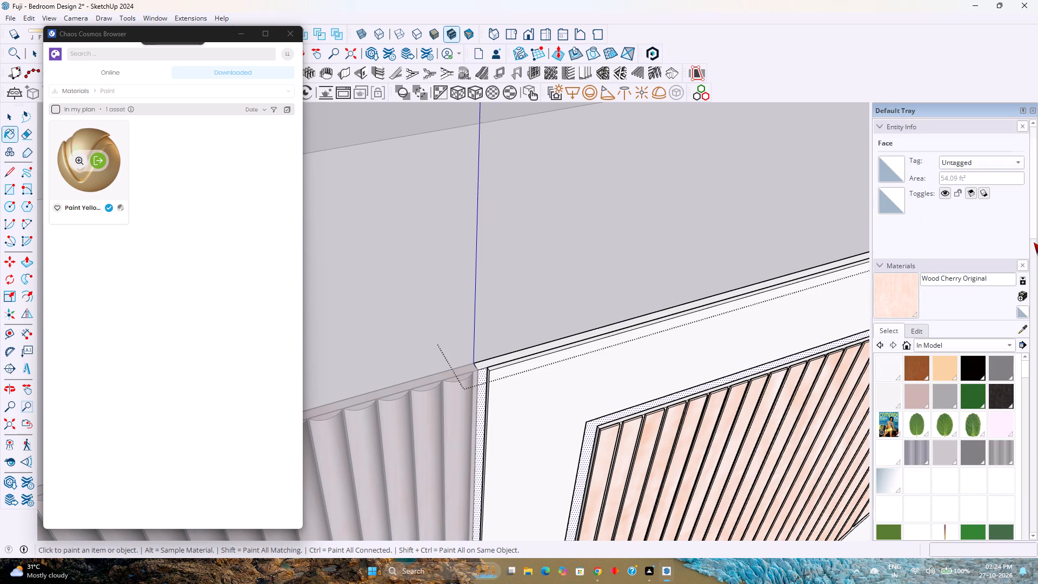
scroll(1034, 242, "down", 14)
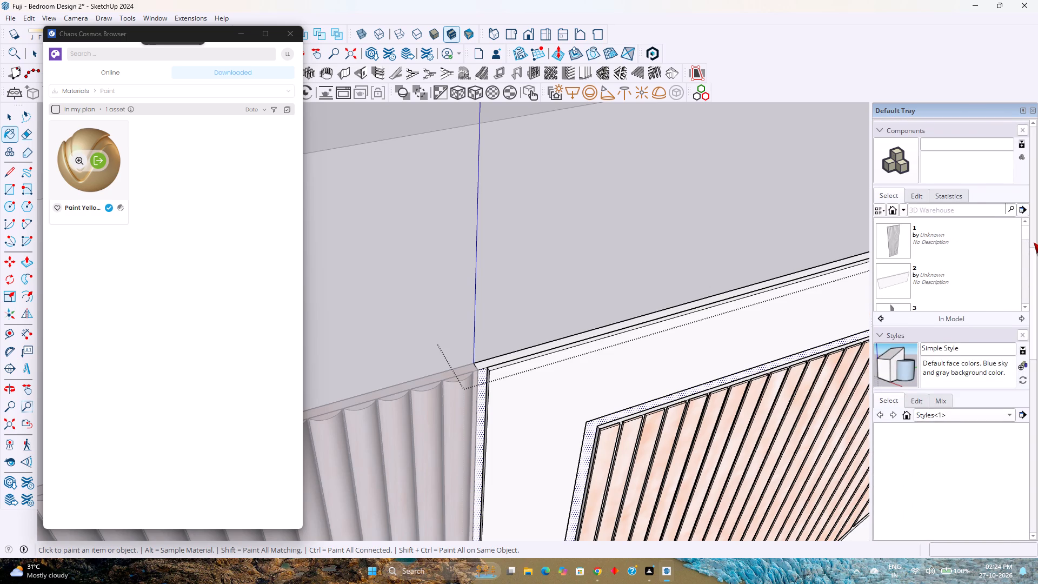
scroll(967, 245, "down", 7)
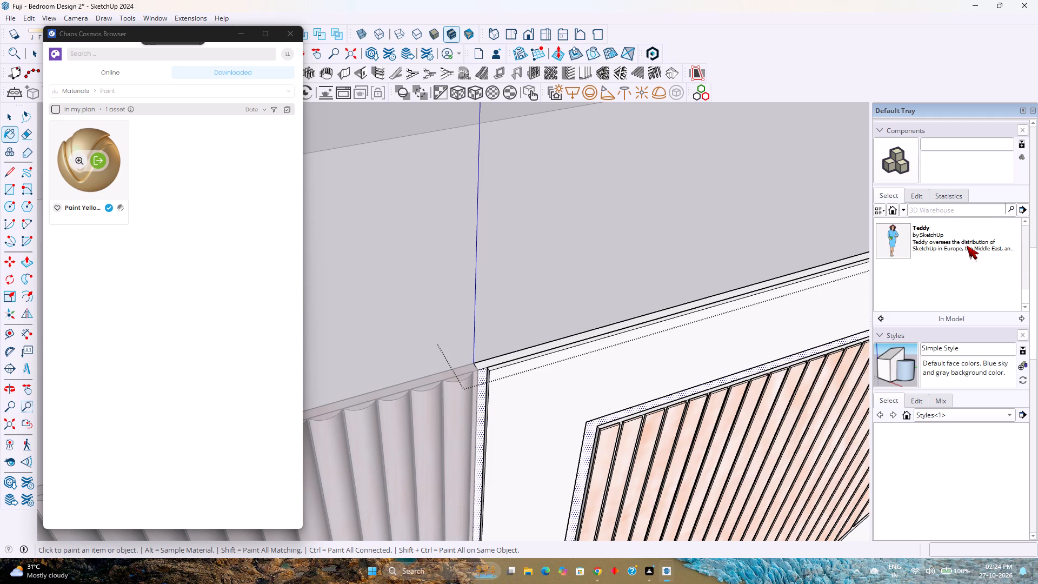
scroll(967, 245, "up", 2)
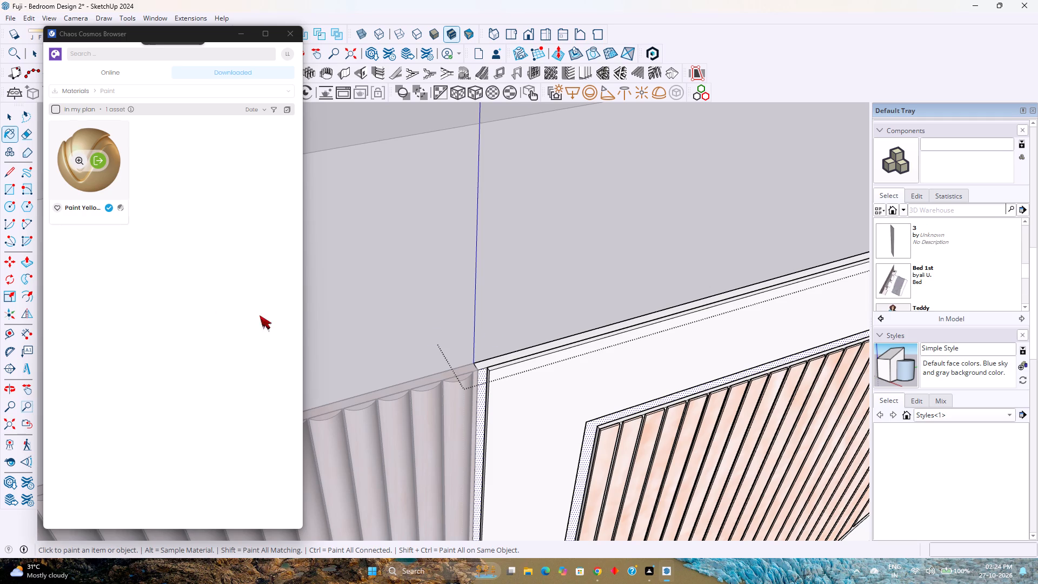
Open the details of the Paint Yellow Matte 0.02cm asset and import it into the model.
left_click(104, 144)
triple_click(104, 144)
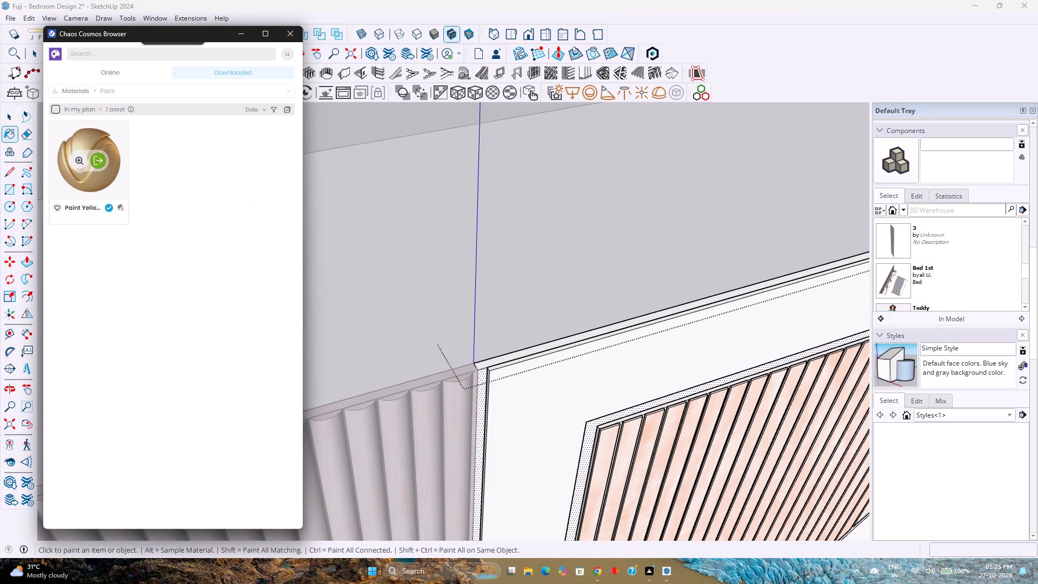
left_click(78, 160)
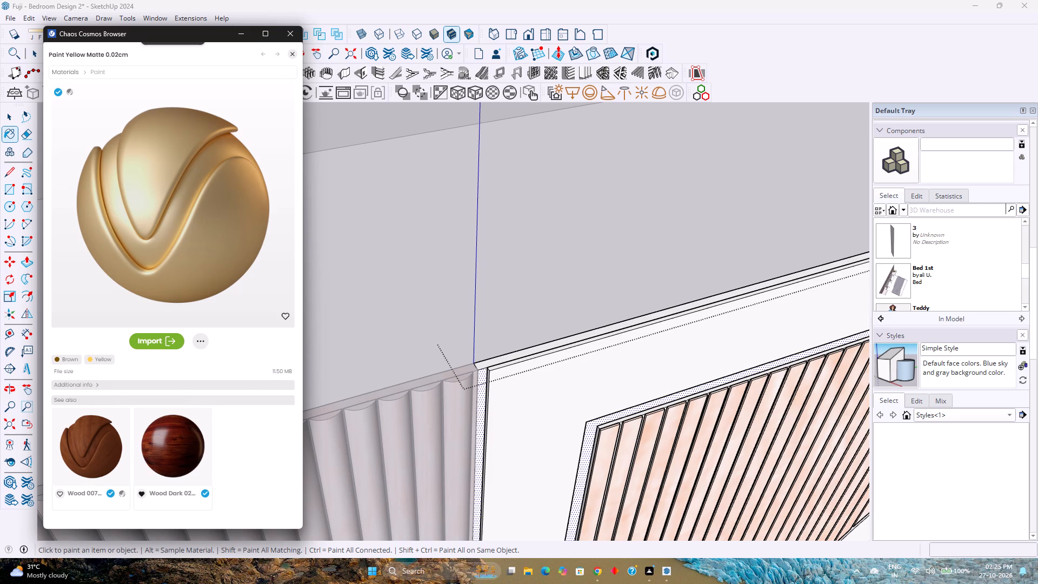
left_click(201, 341)
left_click(255, 260)
right_click(145, 241)
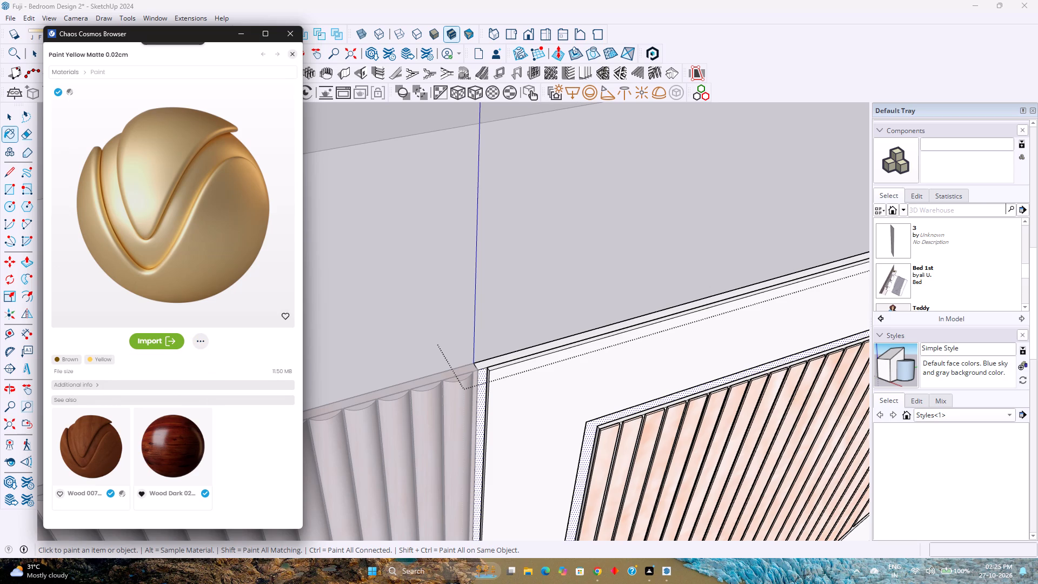
triple_click(170, 341)
triple_click(170, 341)
triple_click(170, 341)
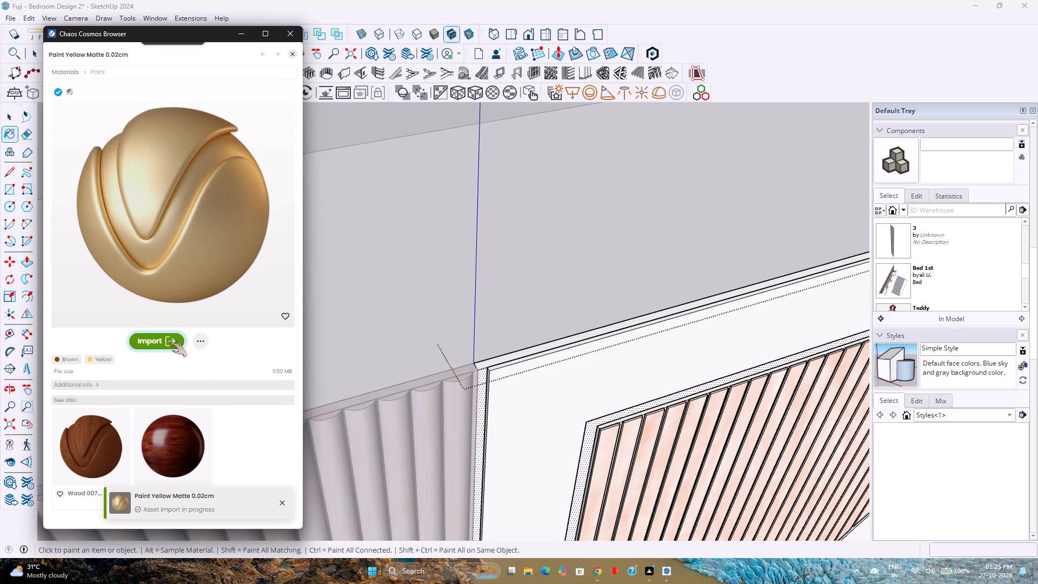
double_click(170, 341)
left_click_drag(170, 341, 480, 481)
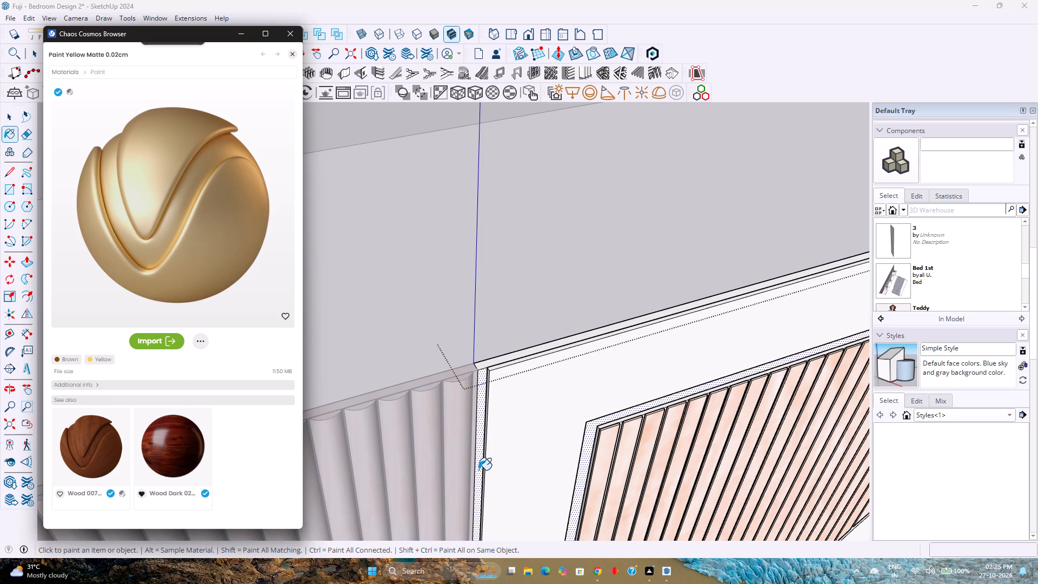
Import the Paint Yellow Matte 0.02cm asset again and bring the In Model material swatches back into view.
left_click(163, 343)
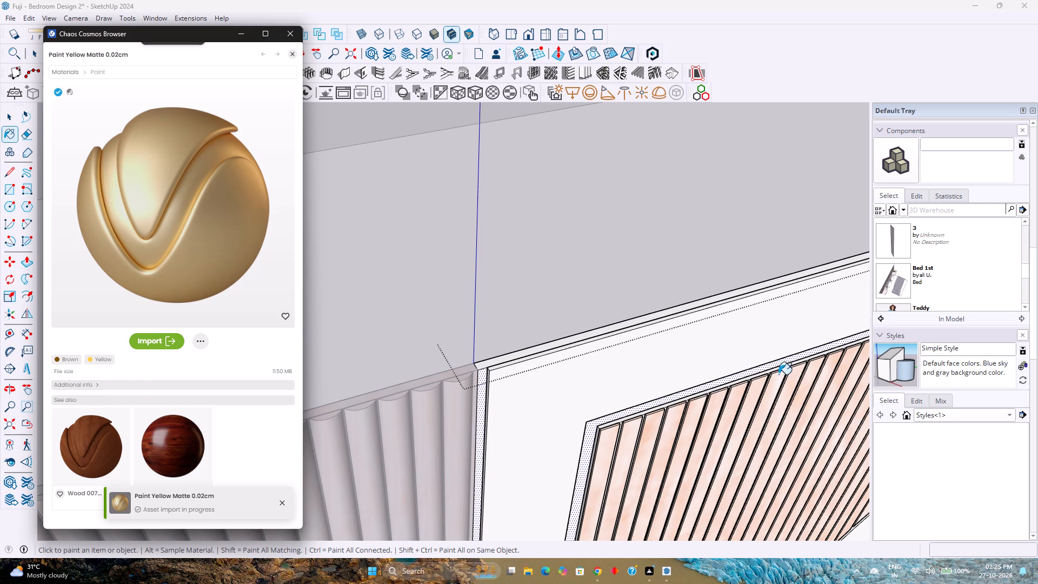
scroll(778, 374, "up", 5)
scroll(931, 280, "up", 10)
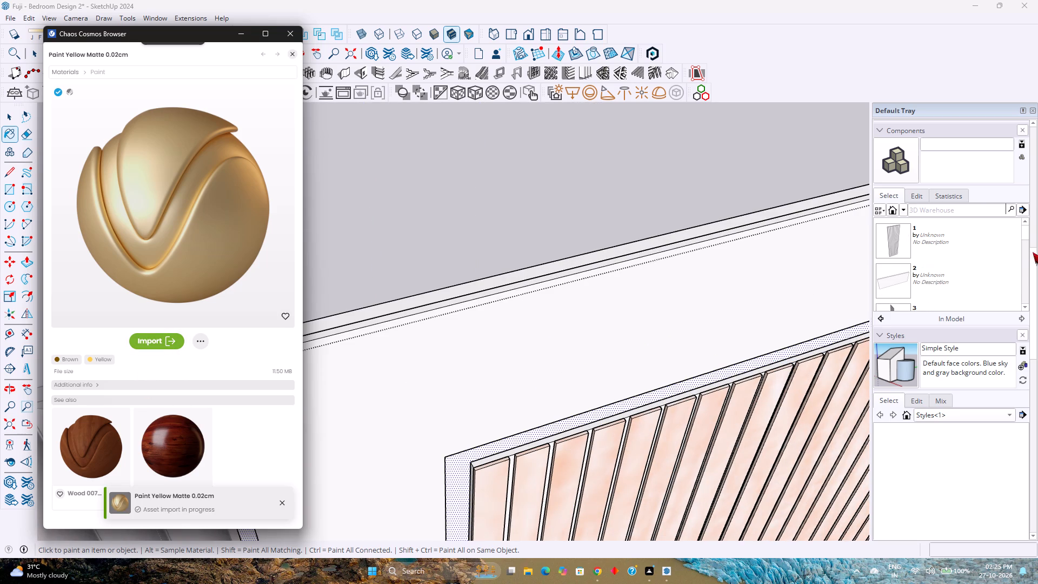
left_click_drag(1036, 240, 1032, 184)
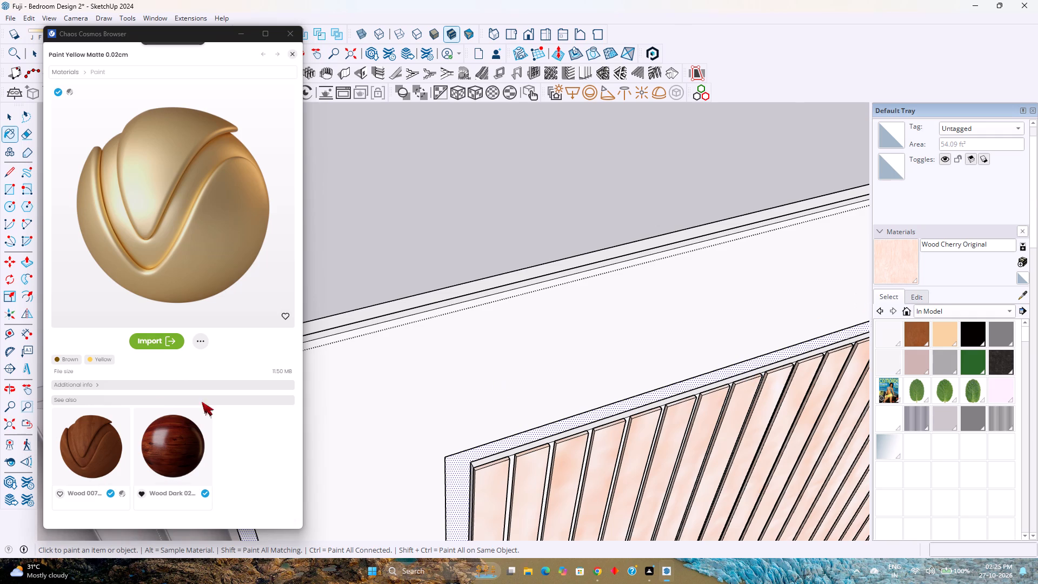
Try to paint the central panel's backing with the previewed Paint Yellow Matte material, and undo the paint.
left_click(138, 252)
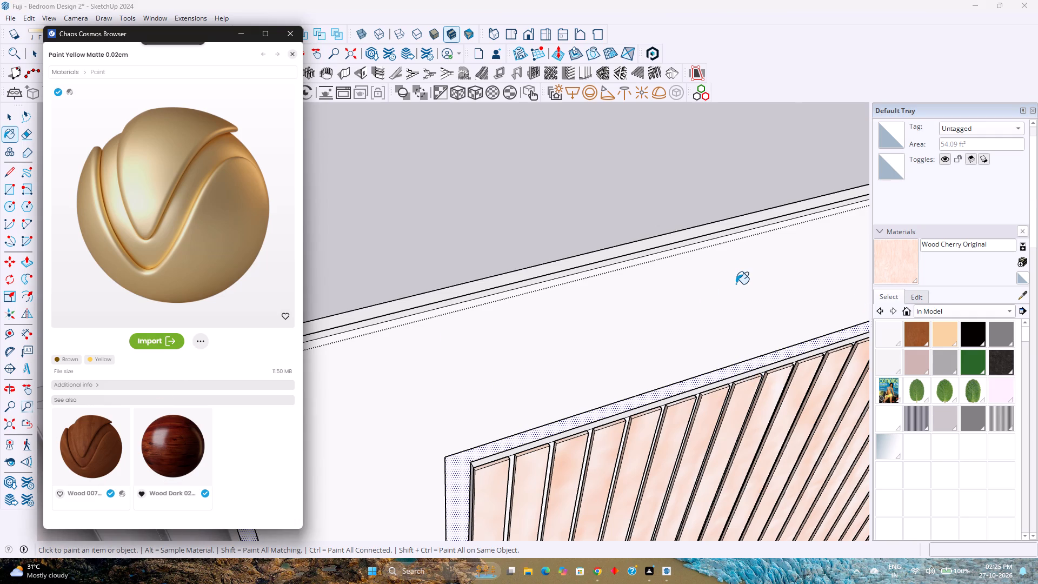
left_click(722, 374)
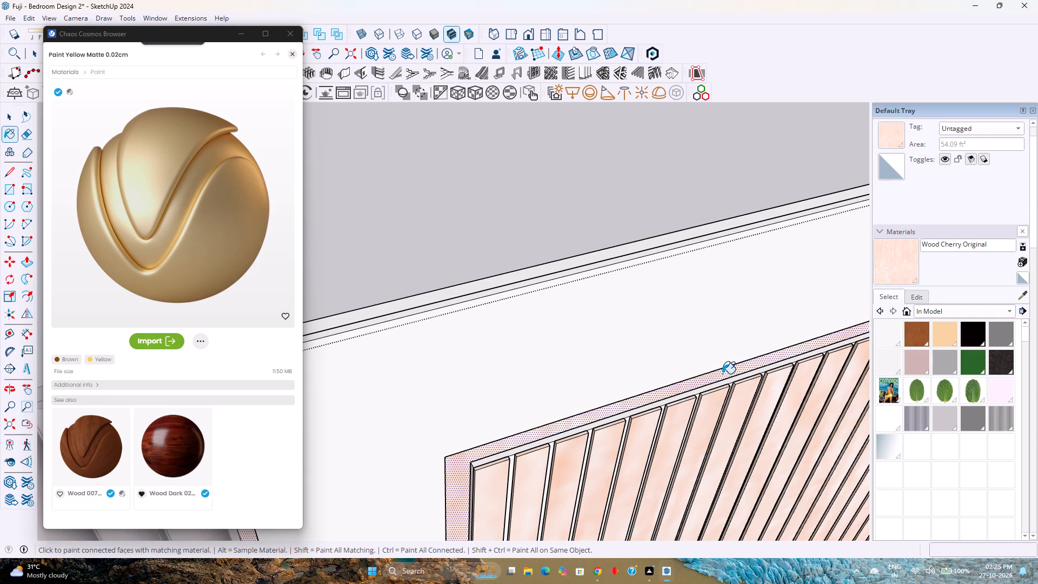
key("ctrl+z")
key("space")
Import the Paint Yellow Matte 0.02cm asset into the model once more from its details page.
triple_click(187, 235)
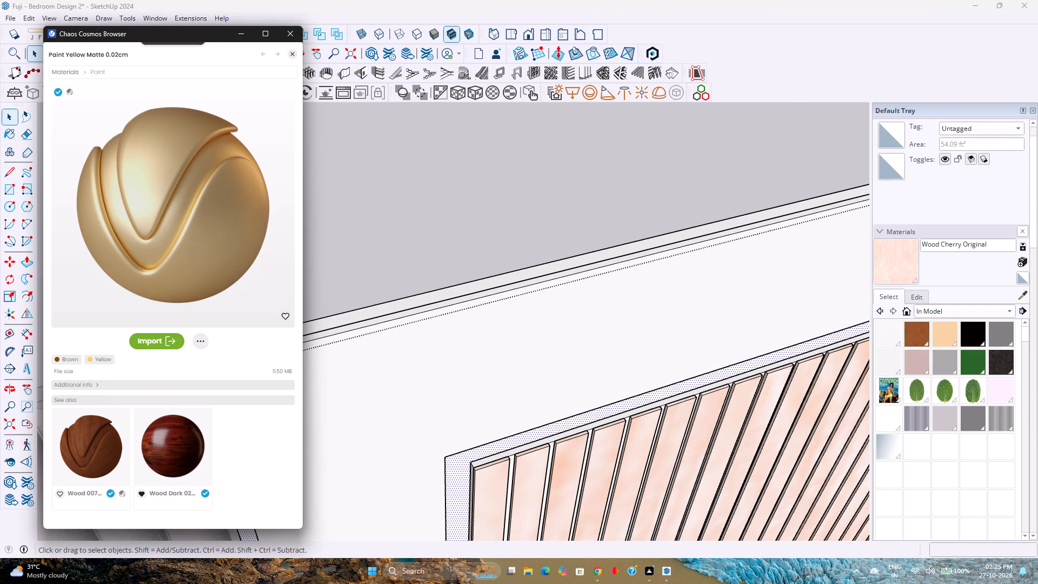
left_click(156, 335)
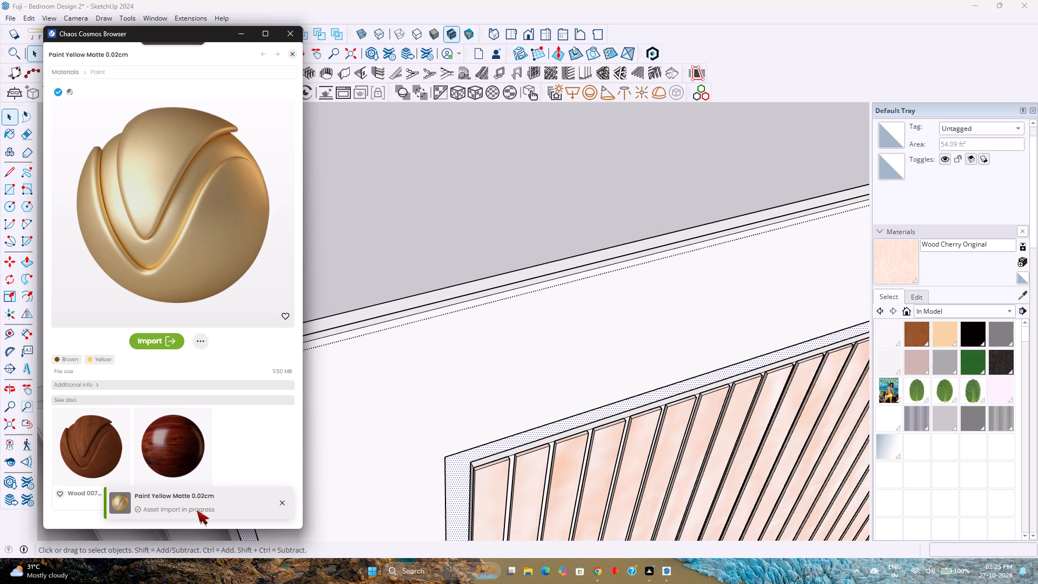
left_click(202, 508)
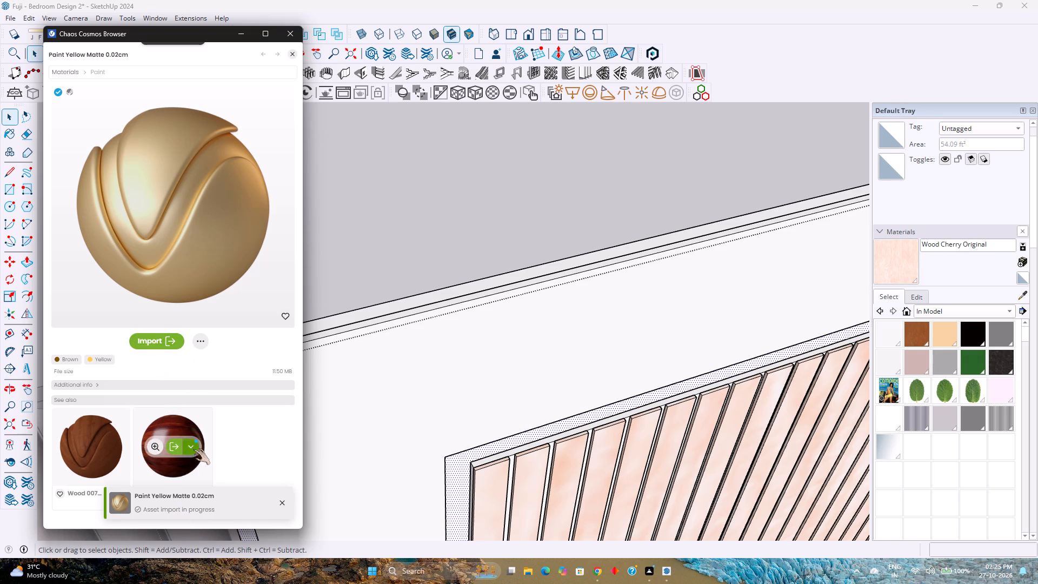
left_click(193, 449)
left_click(214, 459)
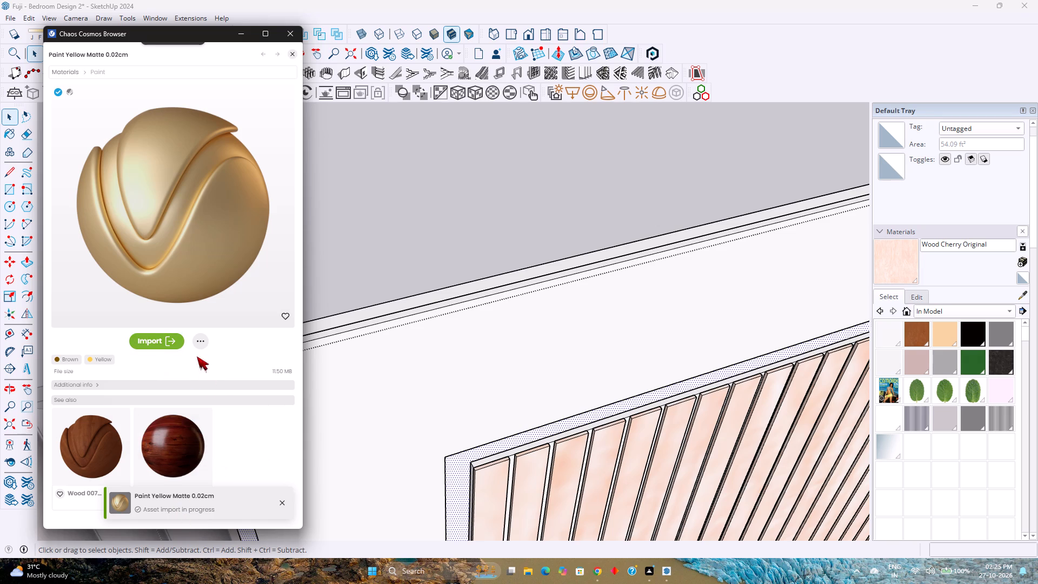
left_click(203, 342)
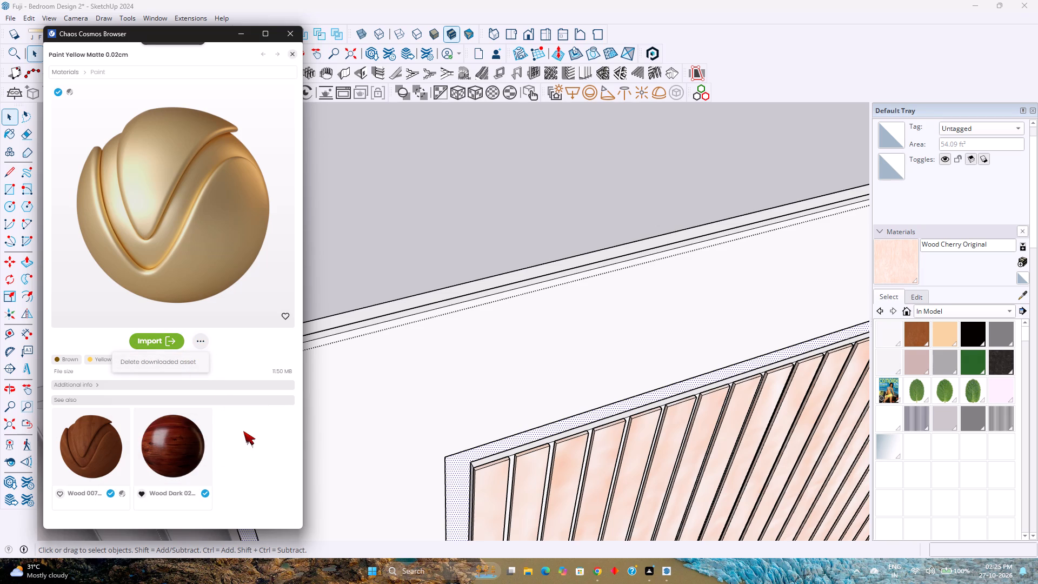
left_click(243, 431)
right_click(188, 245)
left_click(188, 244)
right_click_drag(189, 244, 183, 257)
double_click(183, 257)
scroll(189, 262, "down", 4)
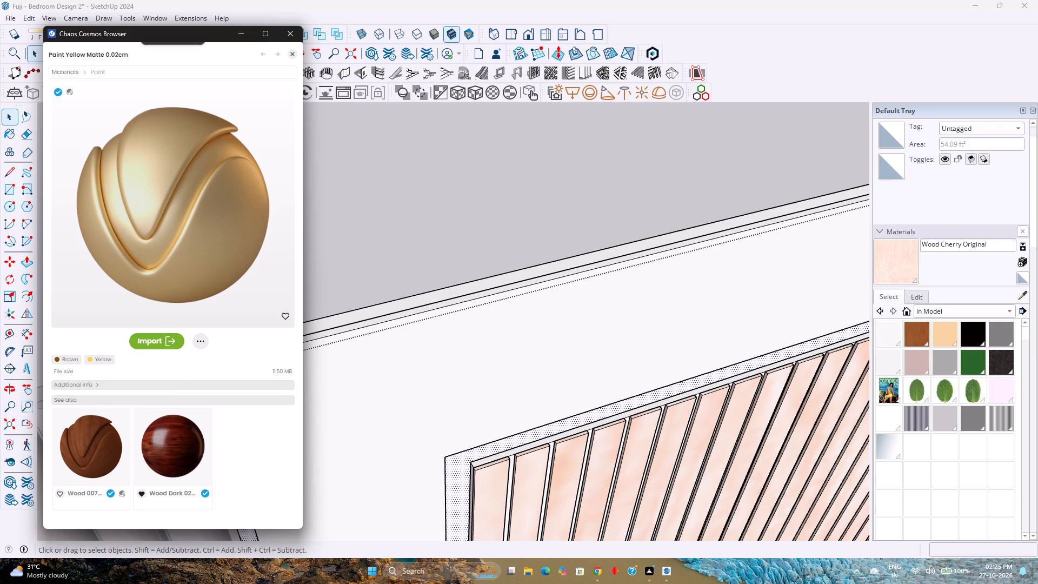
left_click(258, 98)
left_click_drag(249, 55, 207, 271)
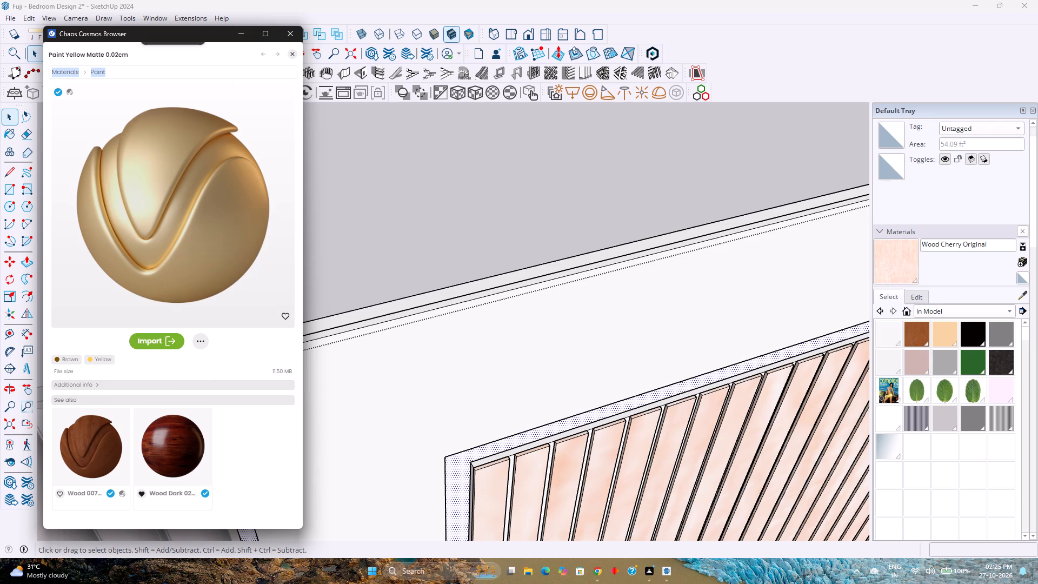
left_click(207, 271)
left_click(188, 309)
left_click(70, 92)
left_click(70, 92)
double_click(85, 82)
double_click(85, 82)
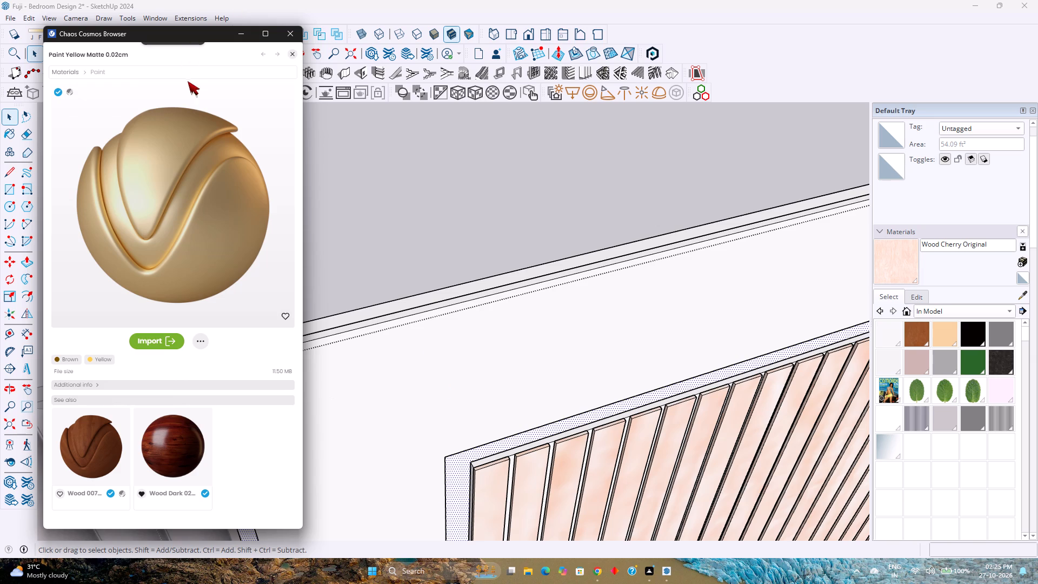
Open the V-Ray Asset Editor and place it beside the Chaos Cosmos Browser, clear of the central panel.
left_click_drag(164, 34, 628, 20)
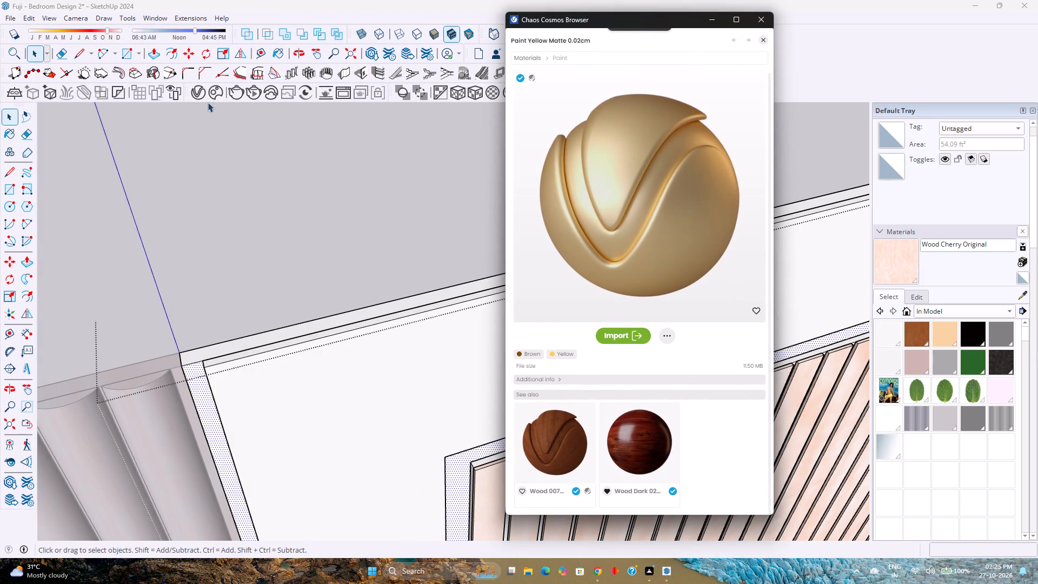
left_click(202, 94)
left_click_drag(686, 107, 681, 107)
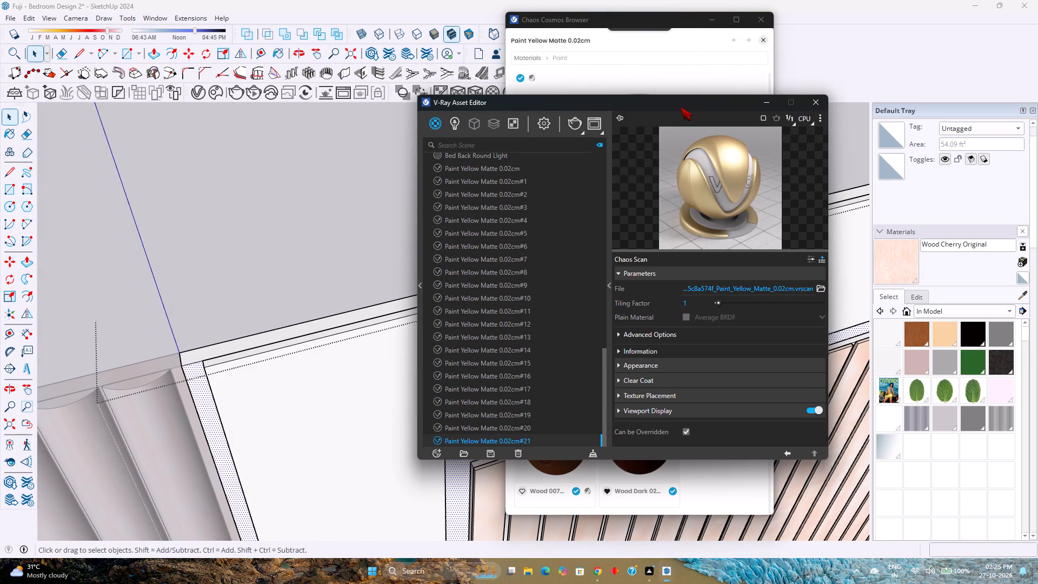
left_click_drag(681, 107, 268, 112)
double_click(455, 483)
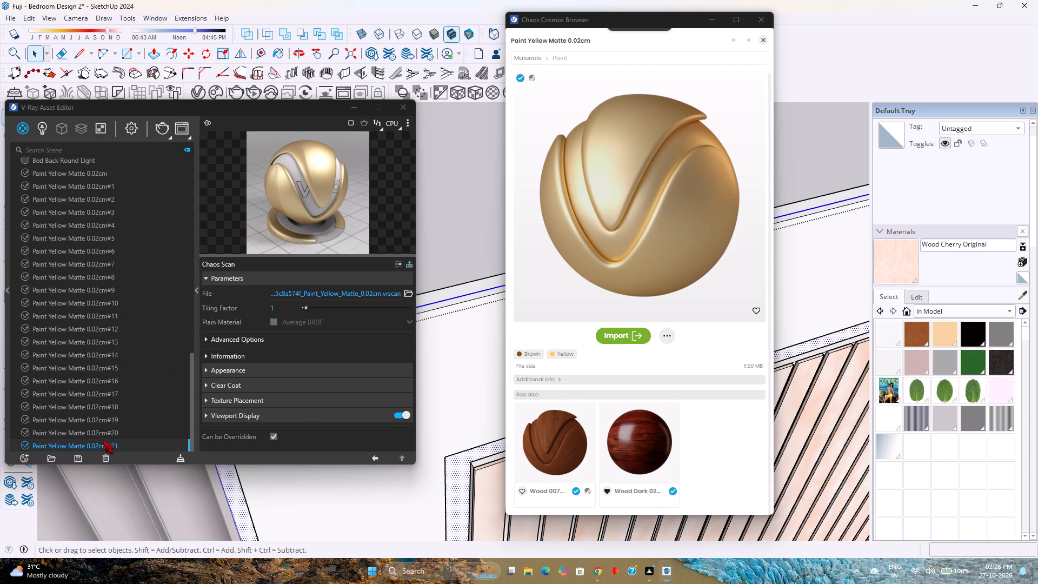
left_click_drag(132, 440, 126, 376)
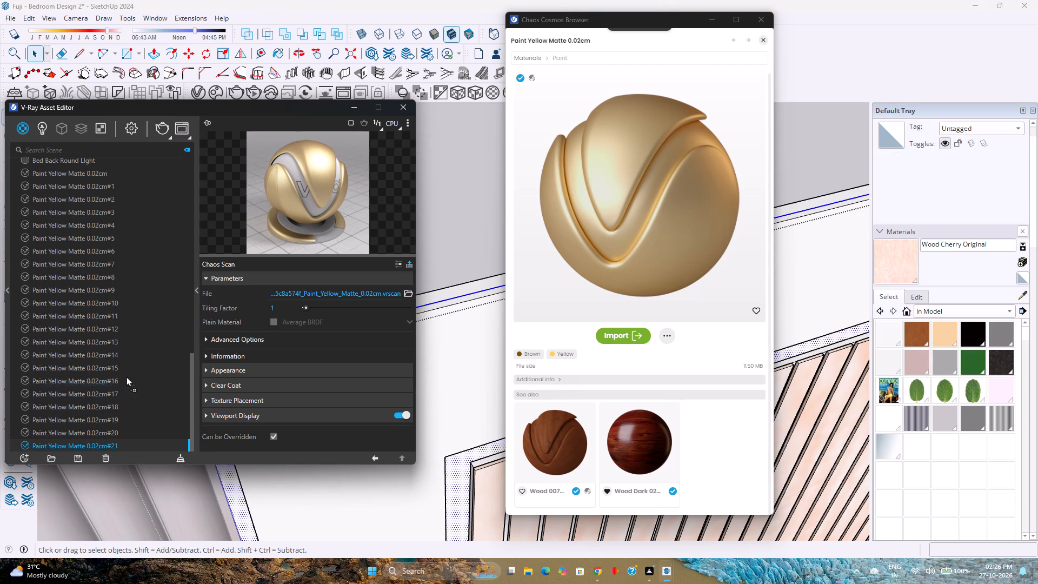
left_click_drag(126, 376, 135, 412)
Delete the duplicate Paint Yellow Matte 0.02cm materials #1 through #20 from the V-Ray material list.
left_click(107, 200)
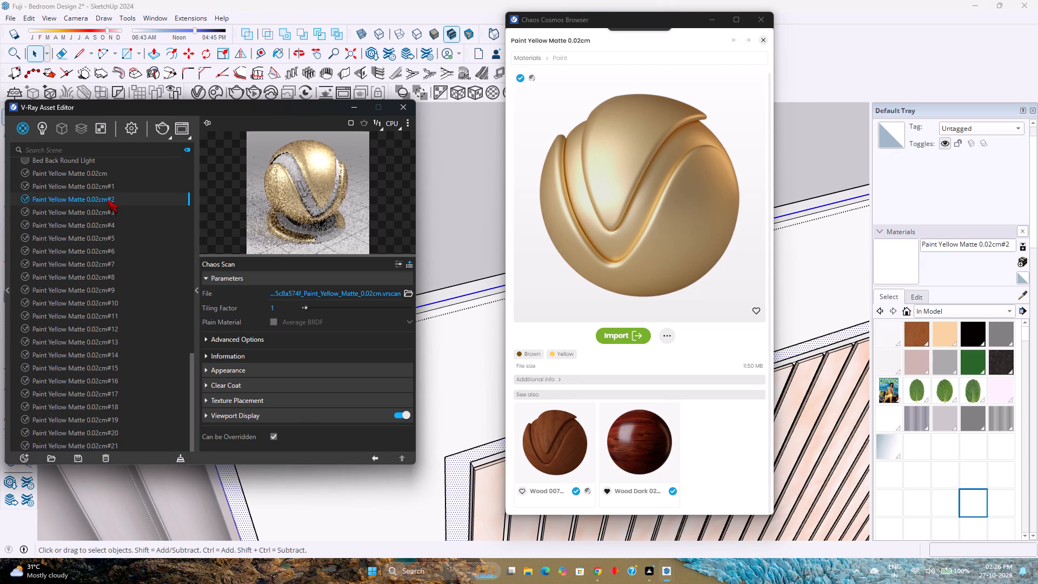
left_click(125, 183)
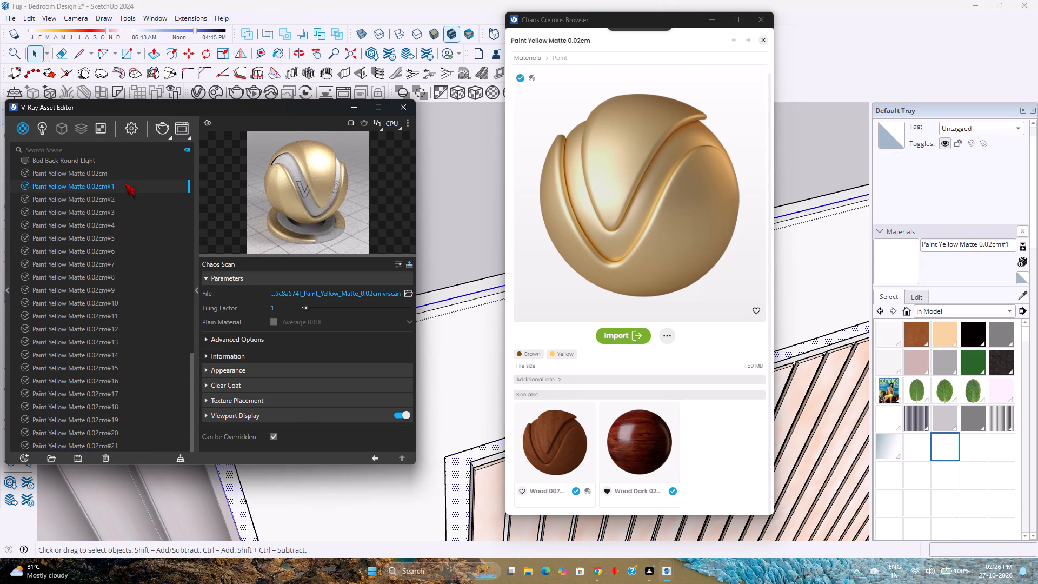
scroll(97, 395, "down", 1)
left_click(103, 447, "ctrl")
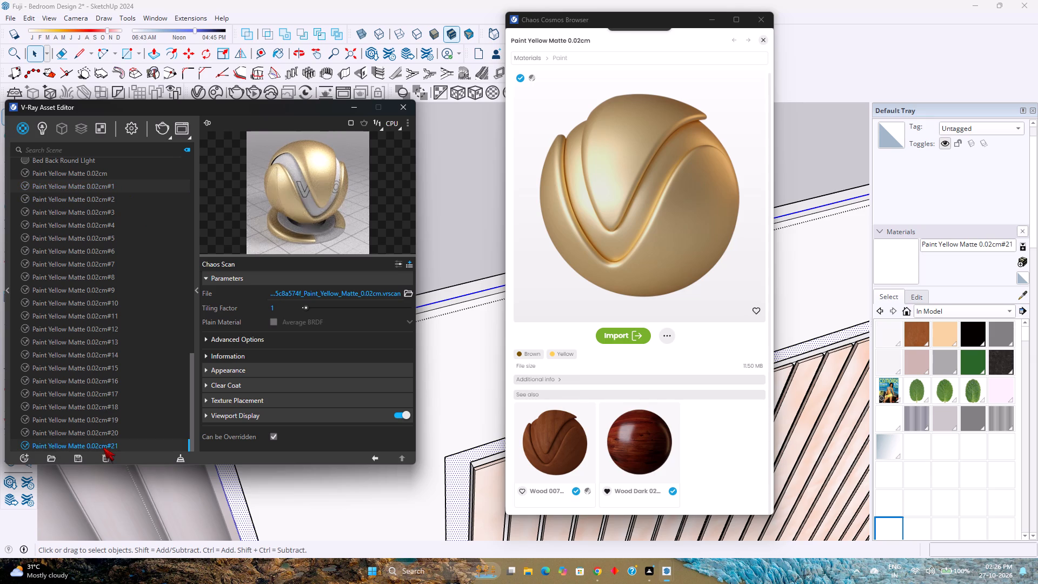
left_click(132, 201, "ctrl")
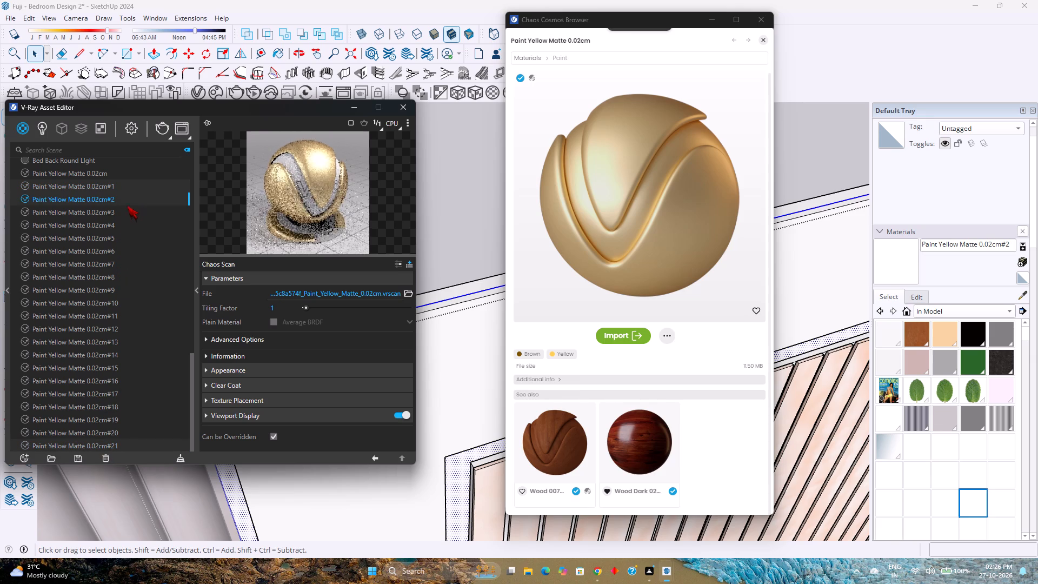
left_click(122, 211, "ctrl")
left_click(118, 221, "ctrl")
left_click(118, 233, "ctrl")
left_click(118, 244, "ctrl")
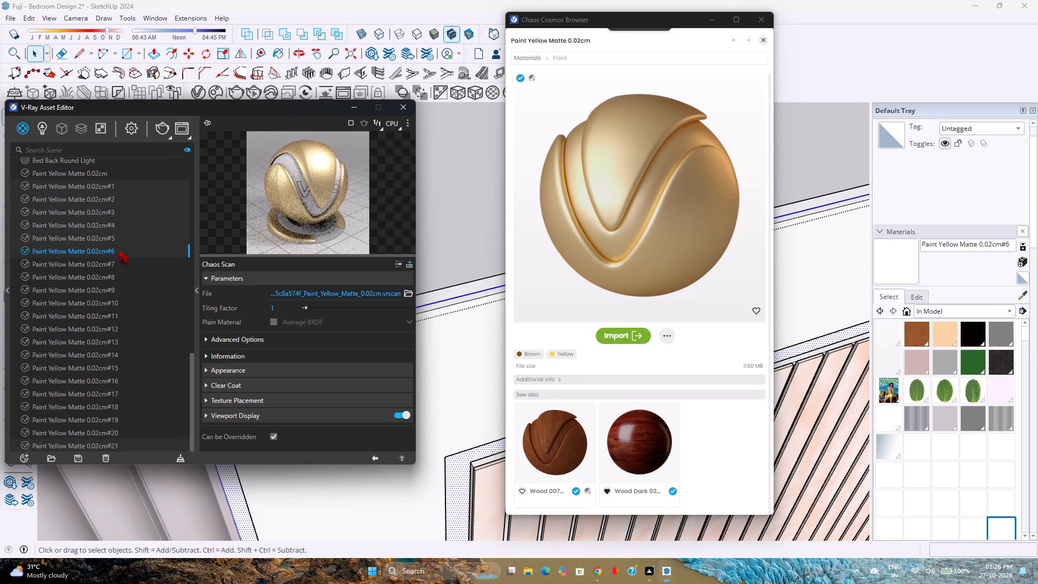
left_click(118, 261, "ctrl")
left_click(118, 278, "ctrl")
left_click(118, 292, "ctrl")
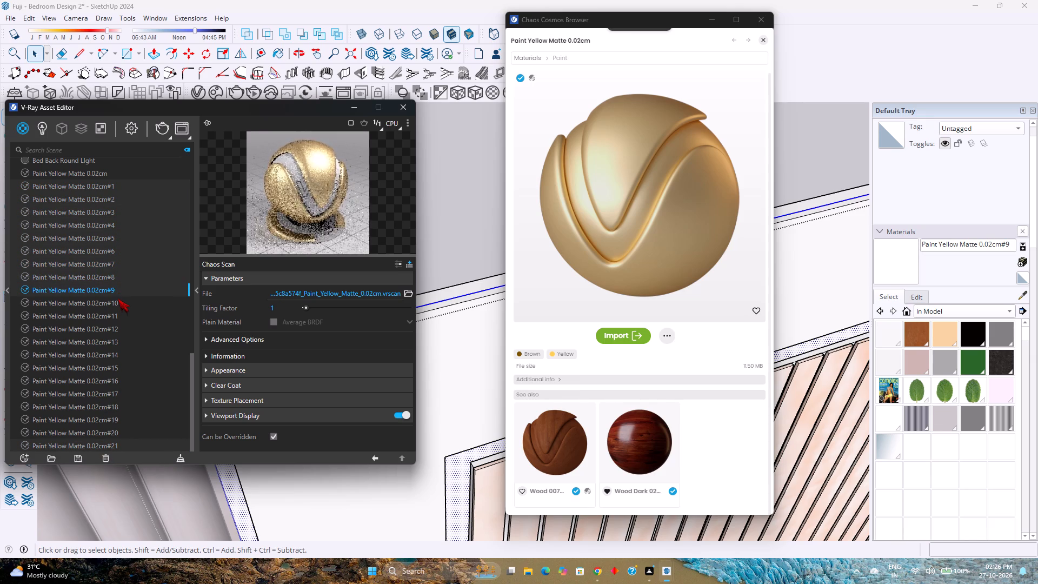
left_click(118, 306, "ctrl")
left_click(118, 317, "ctrl")
left_click(116, 333, "ctrl")
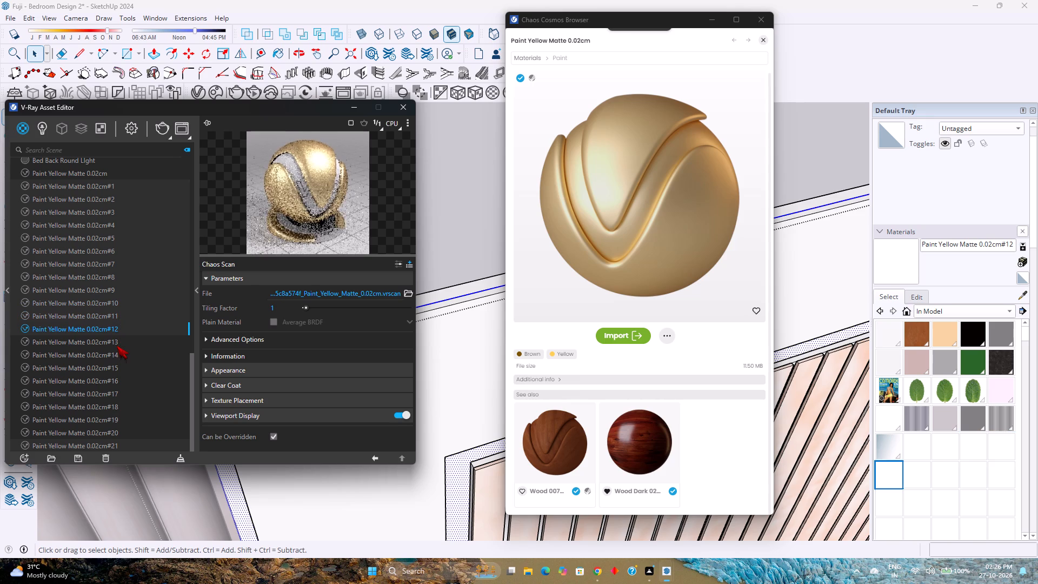
left_click(117, 346, "ctrl")
left_click(117, 352, "ctrl")
left_click(117, 366, "ctrl")
left_click(117, 383, "ctrl")
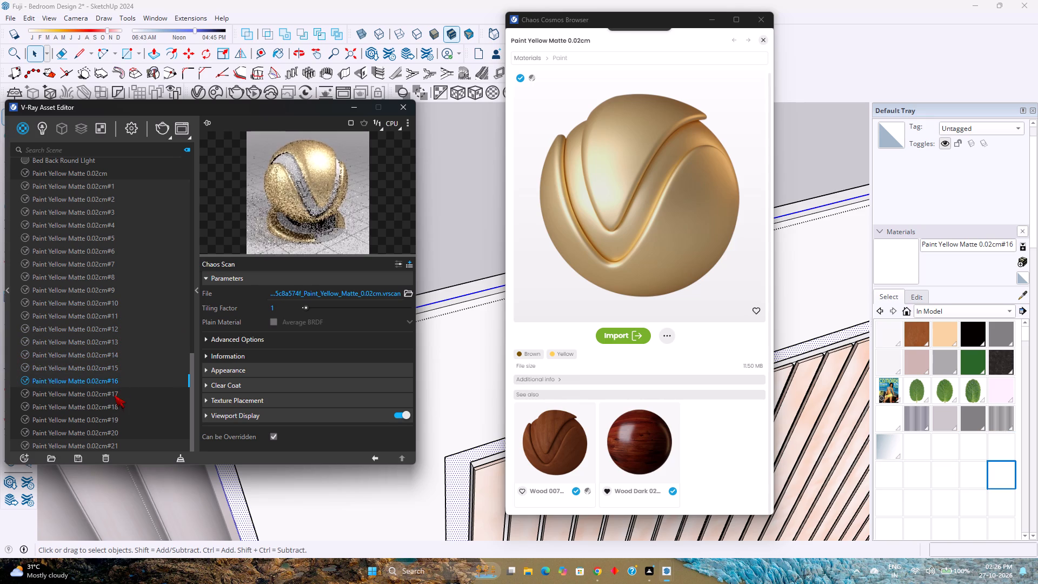
left_click(114, 395, "ctrl")
left_click(114, 403, "ctrl")
left_click(116, 417, "ctrl")
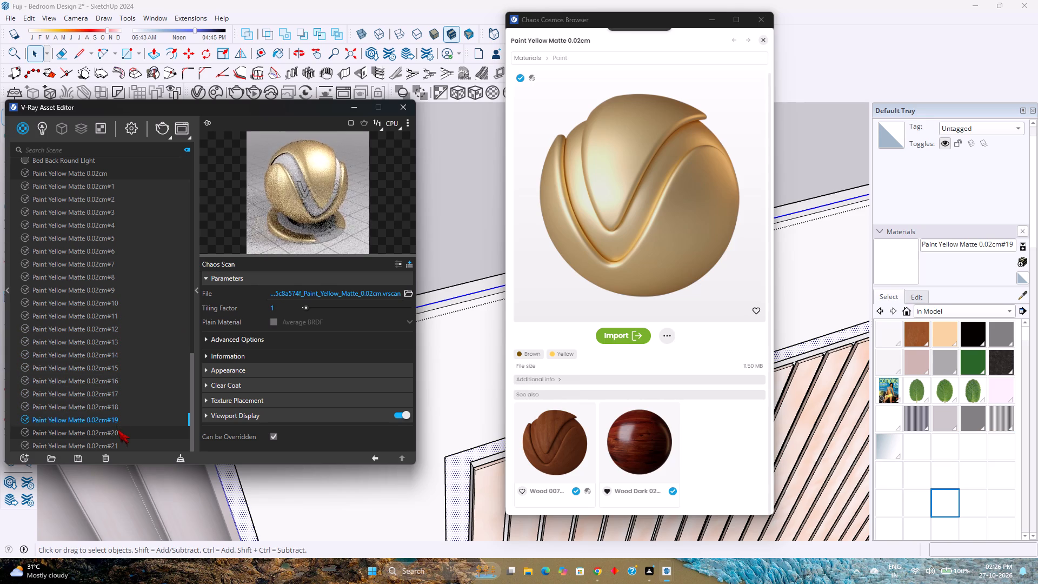
left_click(118, 430, "ctrl")
left_click(120, 439, "ctrl")
scroll(128, 395, "down", 2)
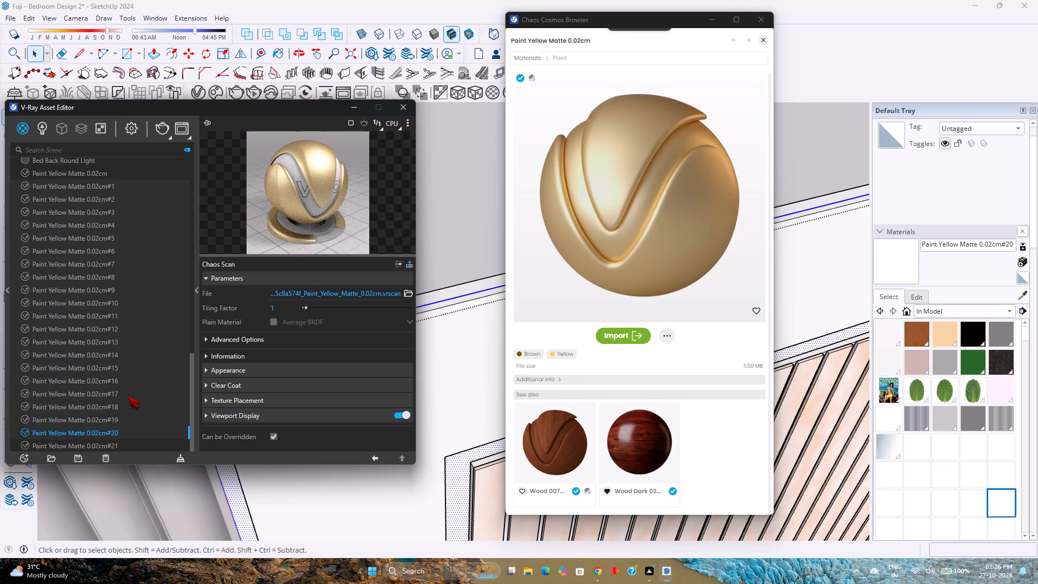
scroll(128, 395, "down", 4)
key("Delete")
left_click(547, 283)
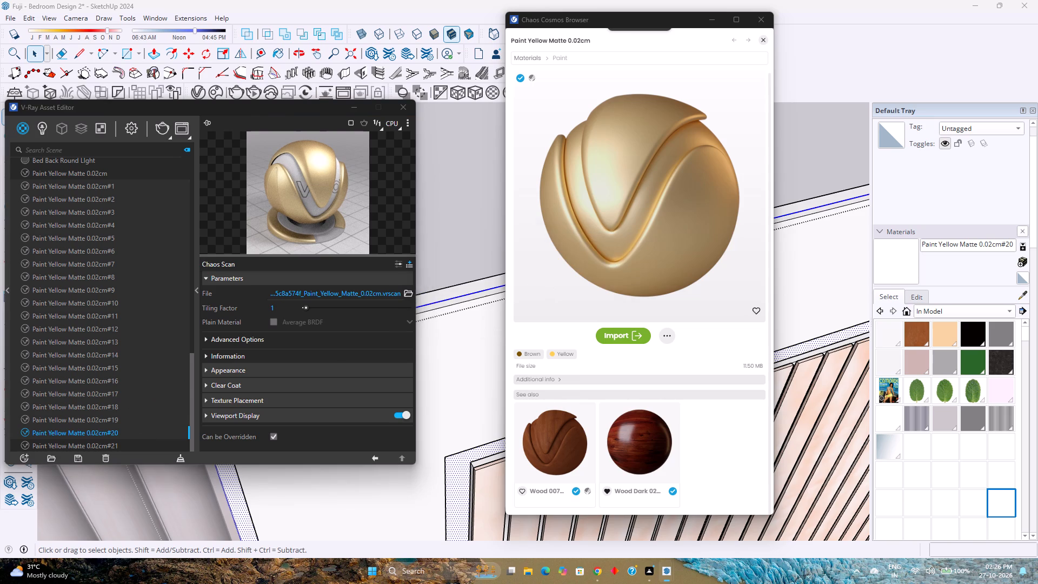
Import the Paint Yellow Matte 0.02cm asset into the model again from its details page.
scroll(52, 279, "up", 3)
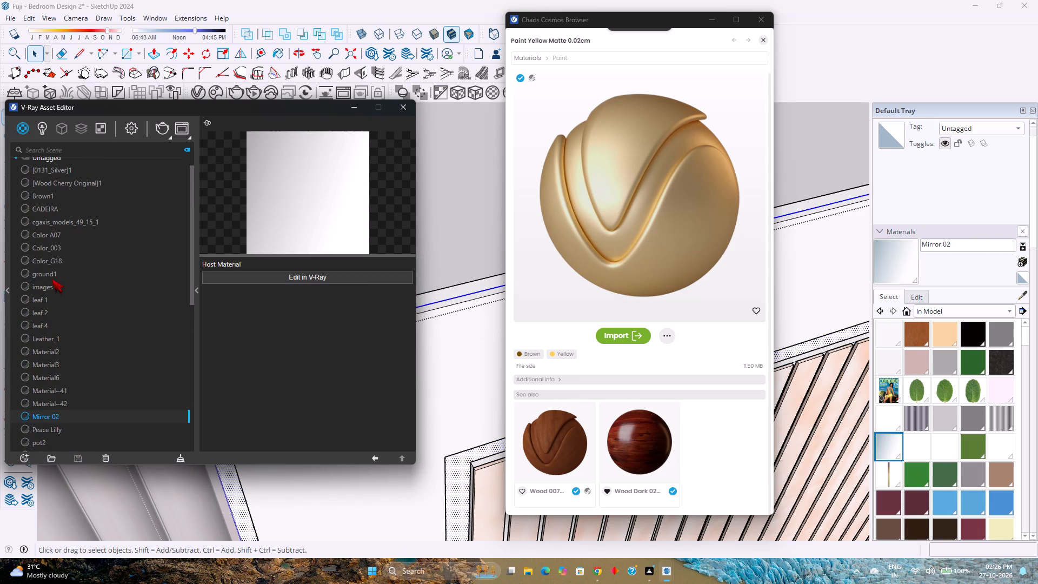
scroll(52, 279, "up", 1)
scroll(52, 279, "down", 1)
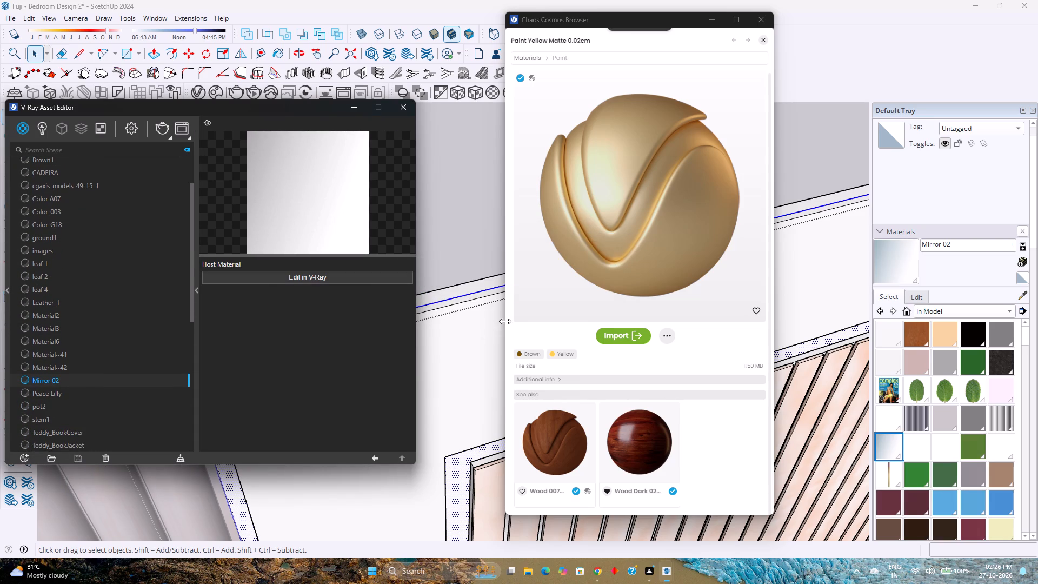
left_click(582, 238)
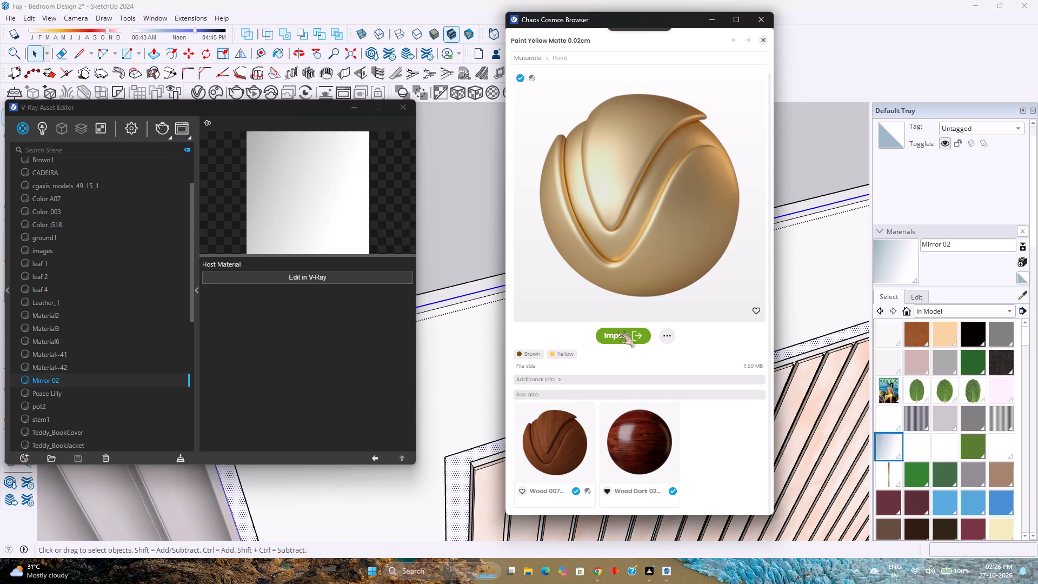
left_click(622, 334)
Delete the remaining duplicates Paint Yellow Matte 0.02cm#1 and #21, keeping only the unnumbered material.
scroll(107, 387, "down", 1)
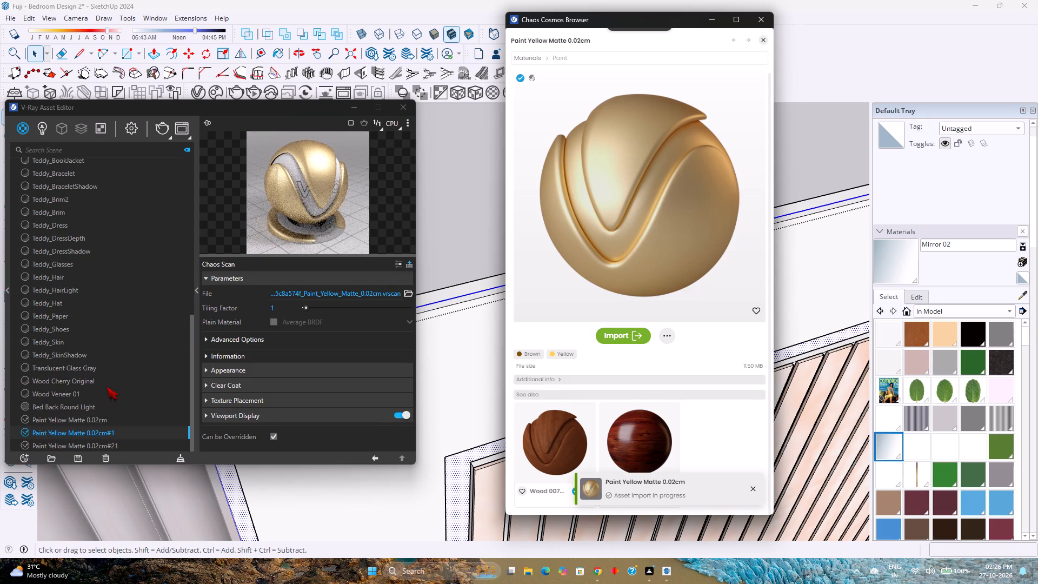
scroll(107, 387, "down", 3)
left_click_drag(189, 392, 189, 390)
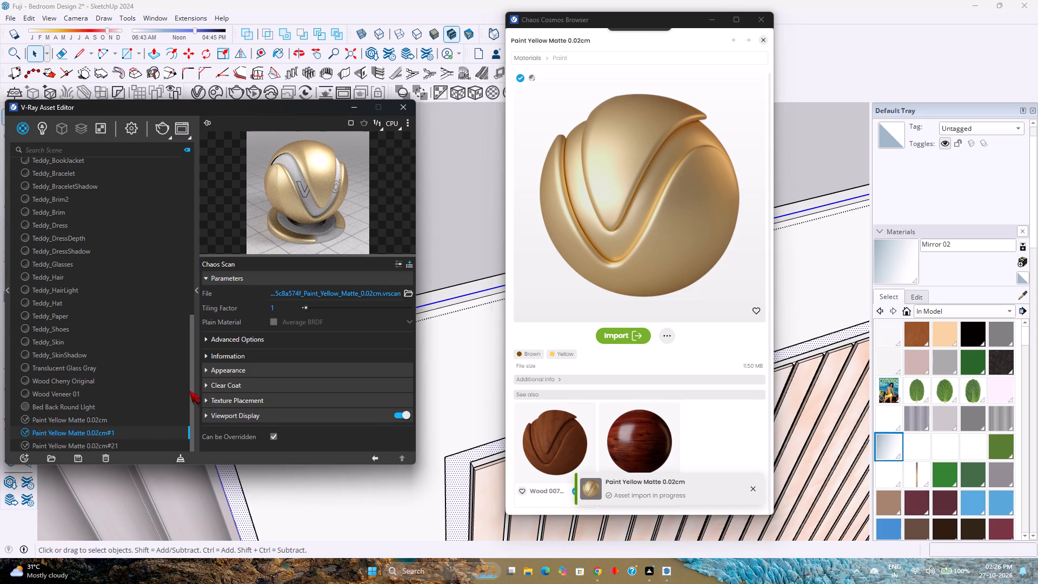
left_click_drag(189, 390, 189, 406)
key("Delete")
left_click(537, 288)
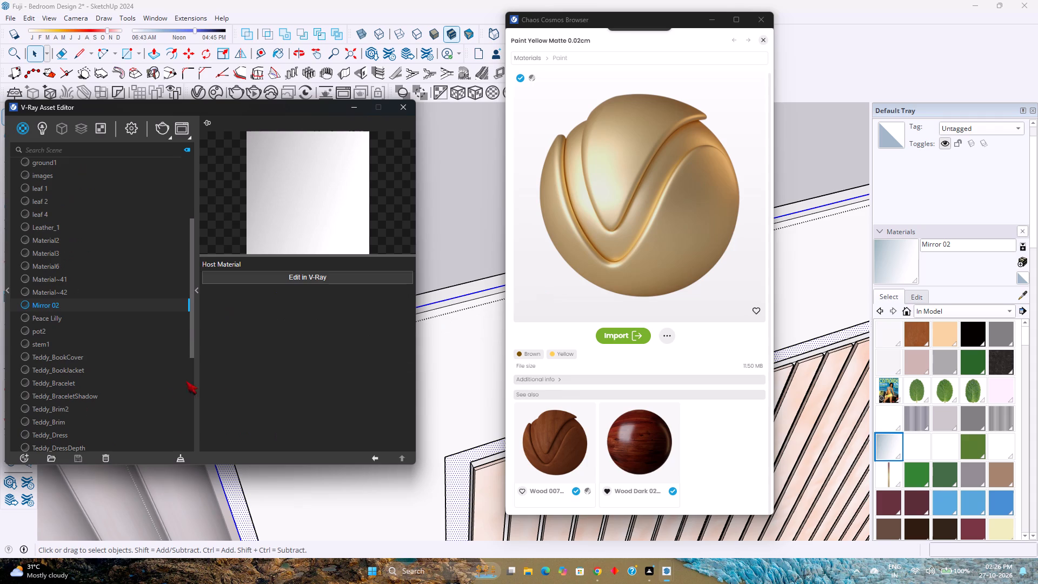
scroll(97, 327, "down", 9)
left_click(115, 447)
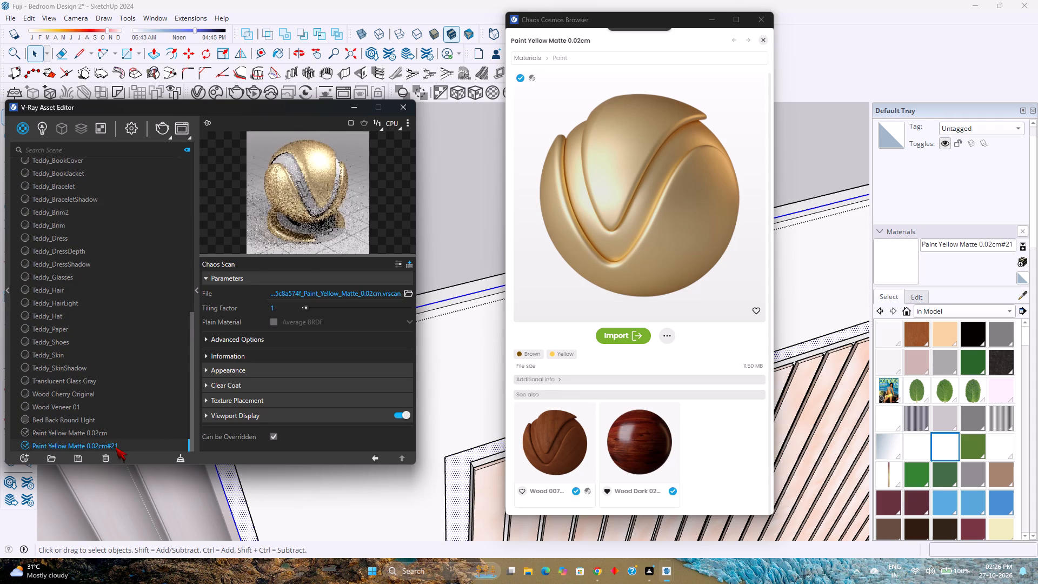
key("Delete")
left_click(541, 282)
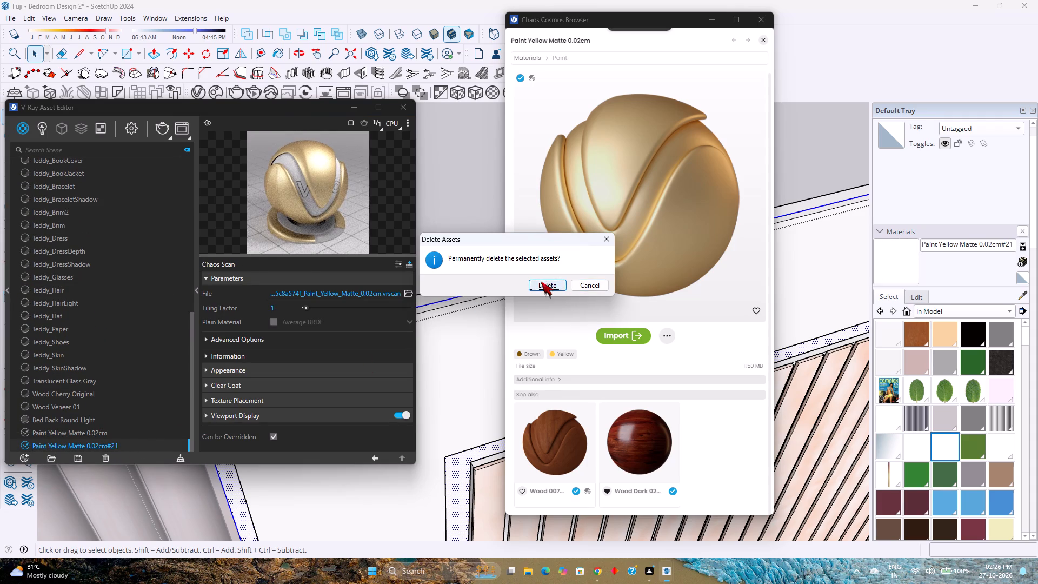
Select the central panel's backing face with its edges and apply the Paint Yellow Matte 0.02cm material to the selection.
double_click(457, 475)
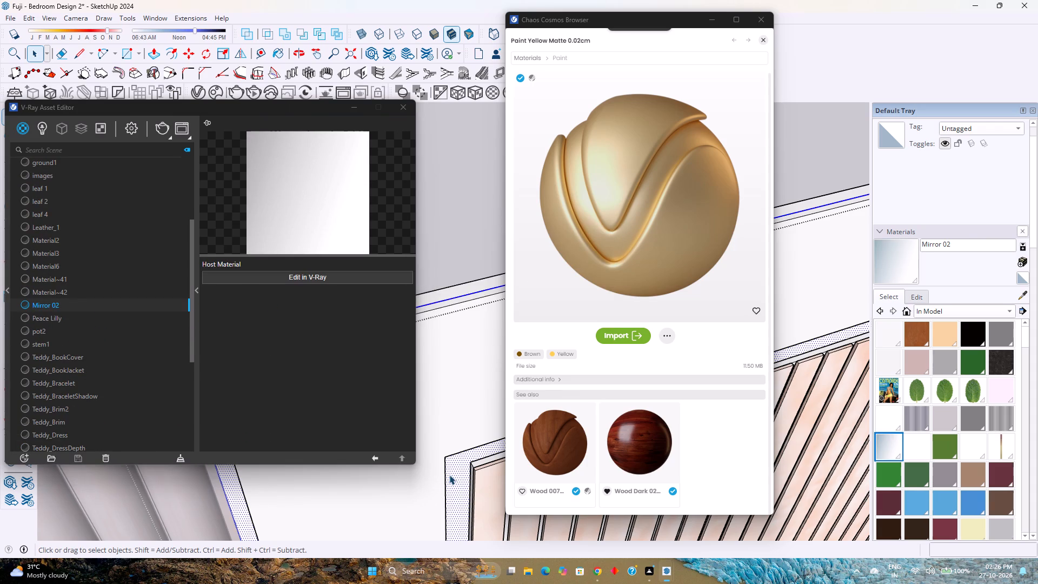
scroll(116, 427, "down", 15)
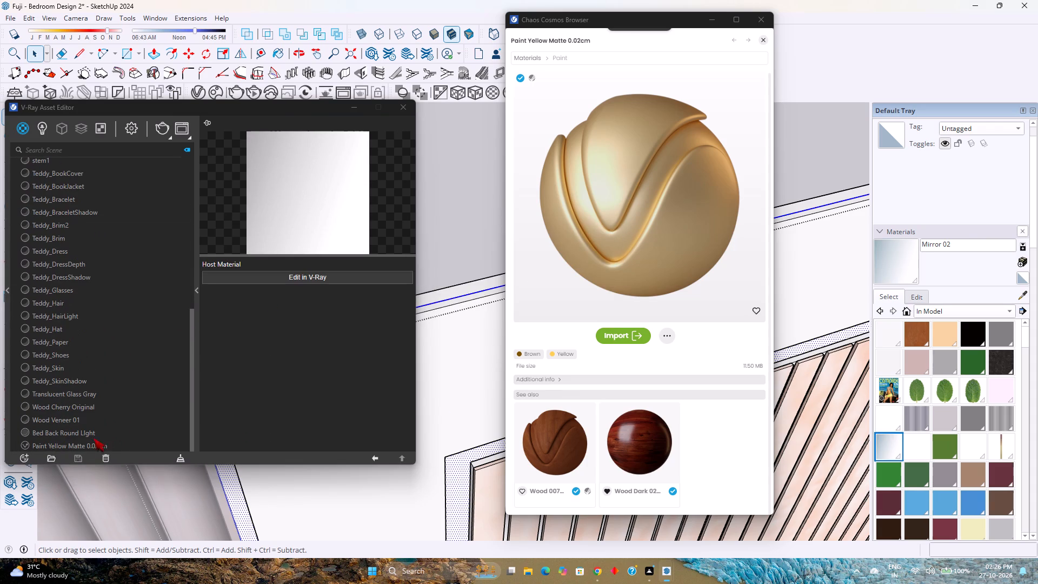
left_click(97, 448)
right_click(99, 446)
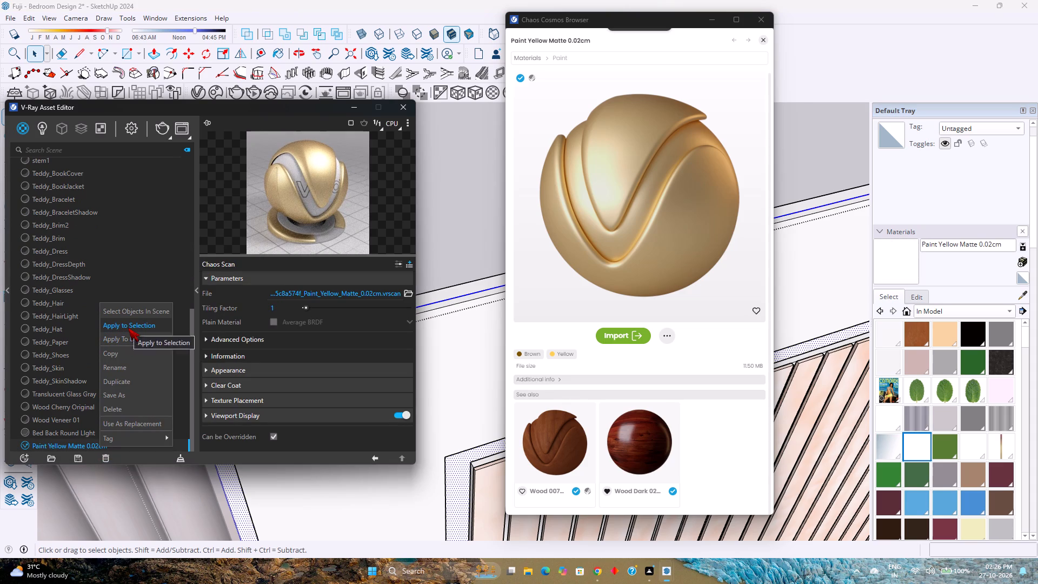
left_click(132, 324)
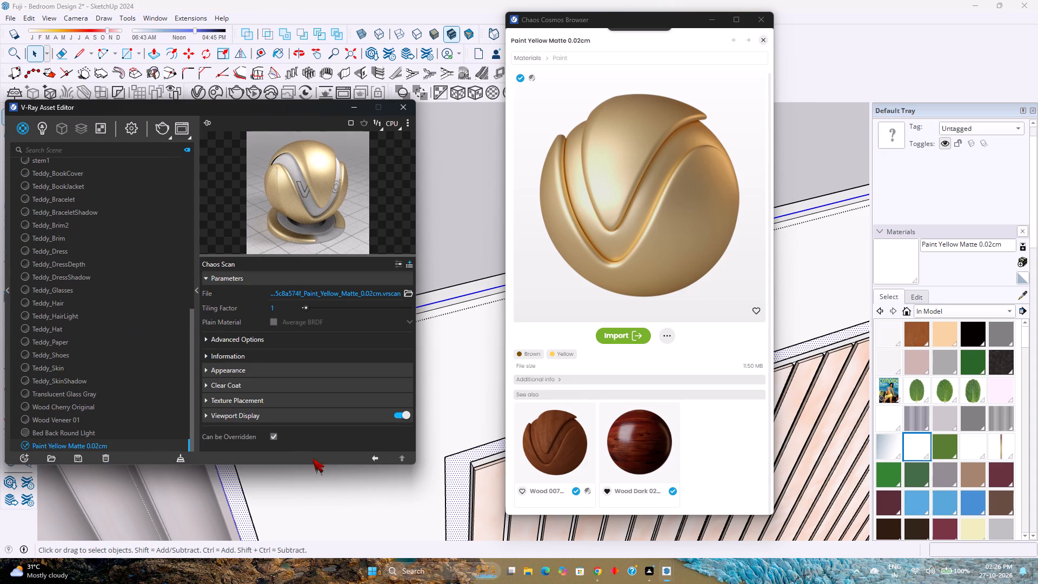
Select the central panel's backing again, extending the selection to all its connected geometry.
left_click(462, 489)
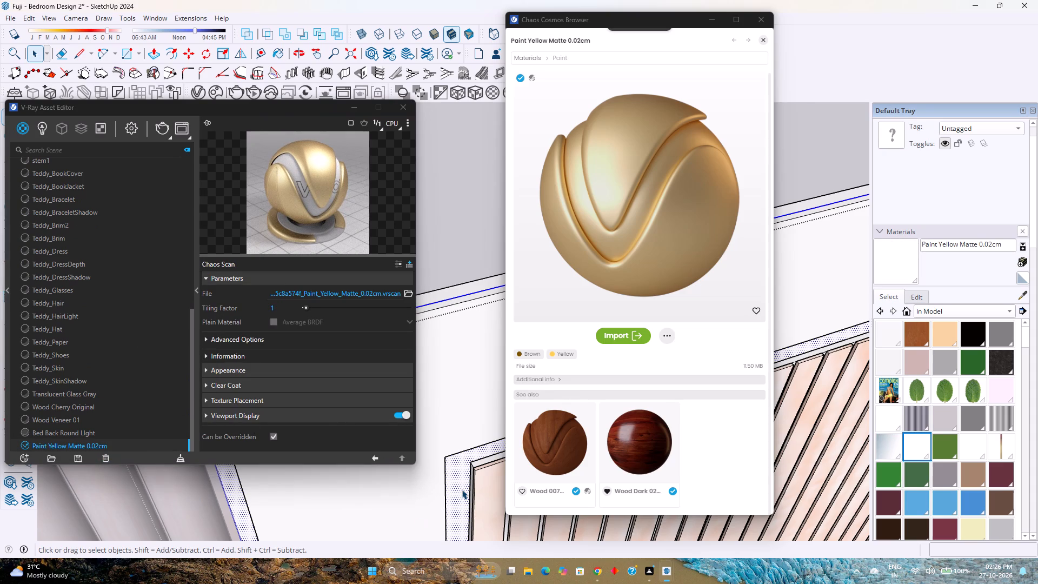
double_click(461, 486)
left_click(455, 472)
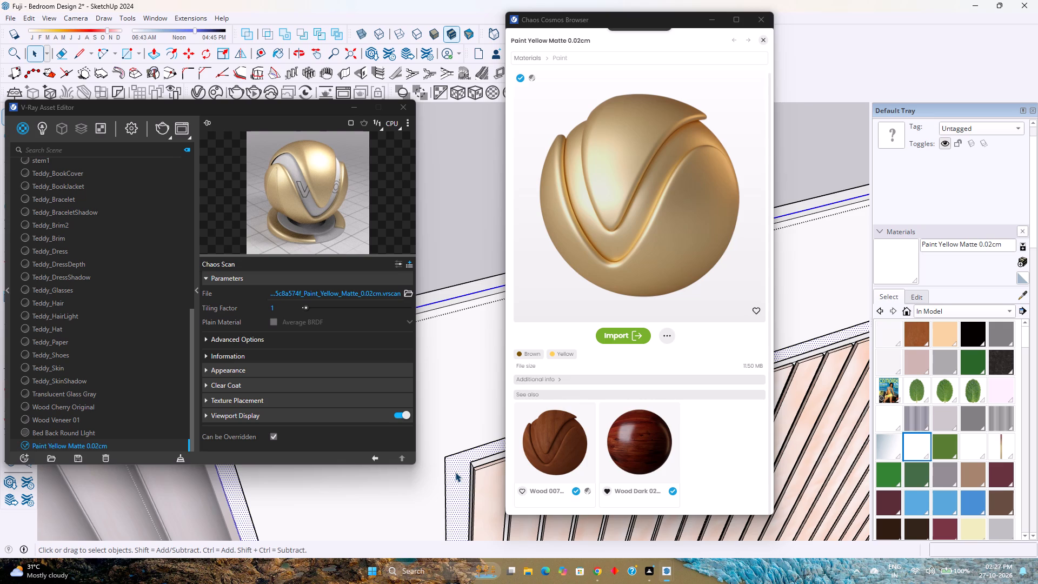
triple_click(455, 472)
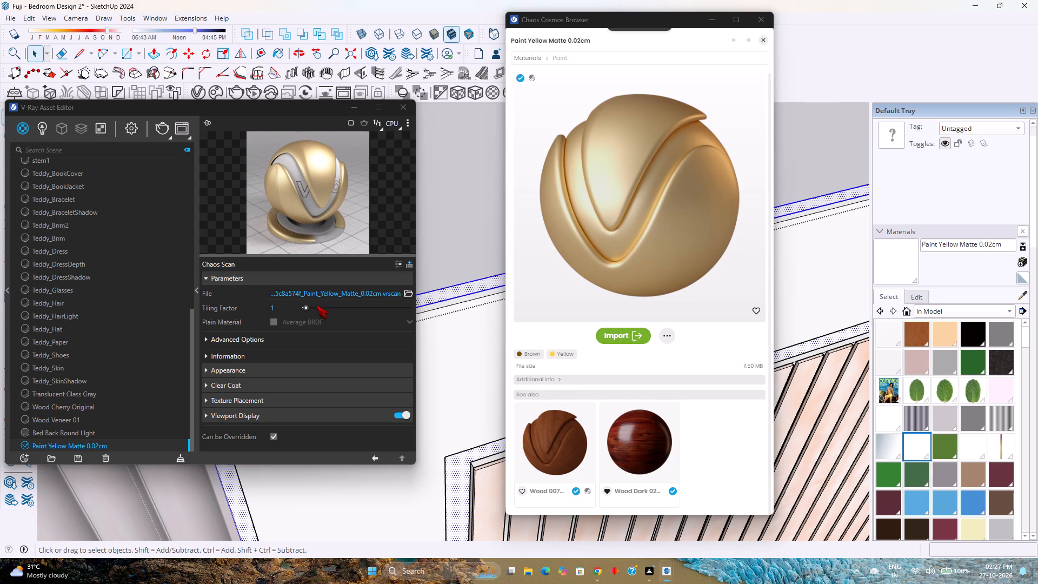
Raise the Paint Yellow Matte 0.02cm material's Tiling Factor to 60.
left_click_drag(306, 309, 365, 311)
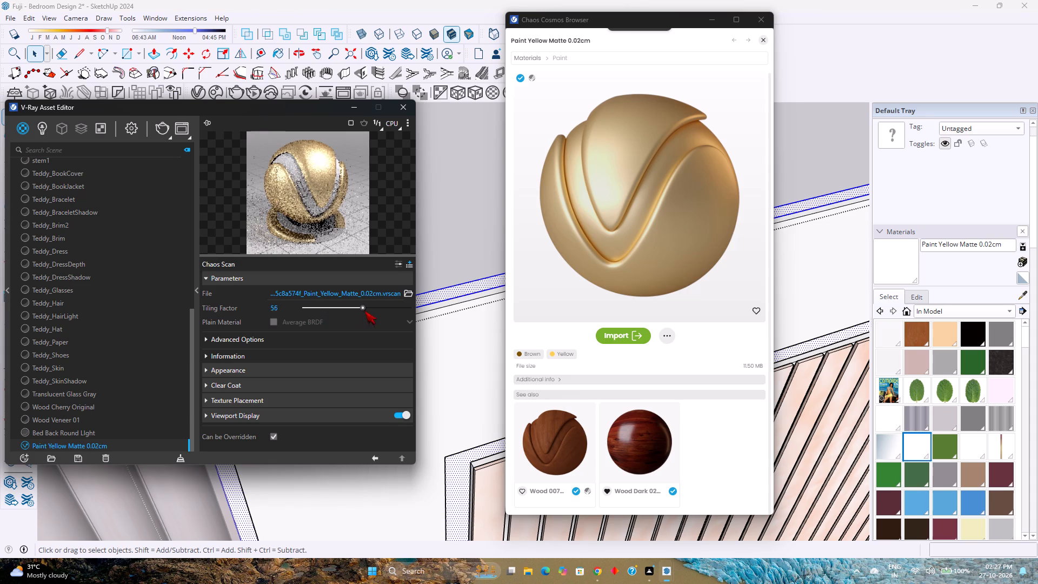
left_click_drag(365, 311, 367, 311)
Expand the material's Appearance and Clear Coat settings and raise the clear coat IOR to about 2.18.
left_click(259, 366)
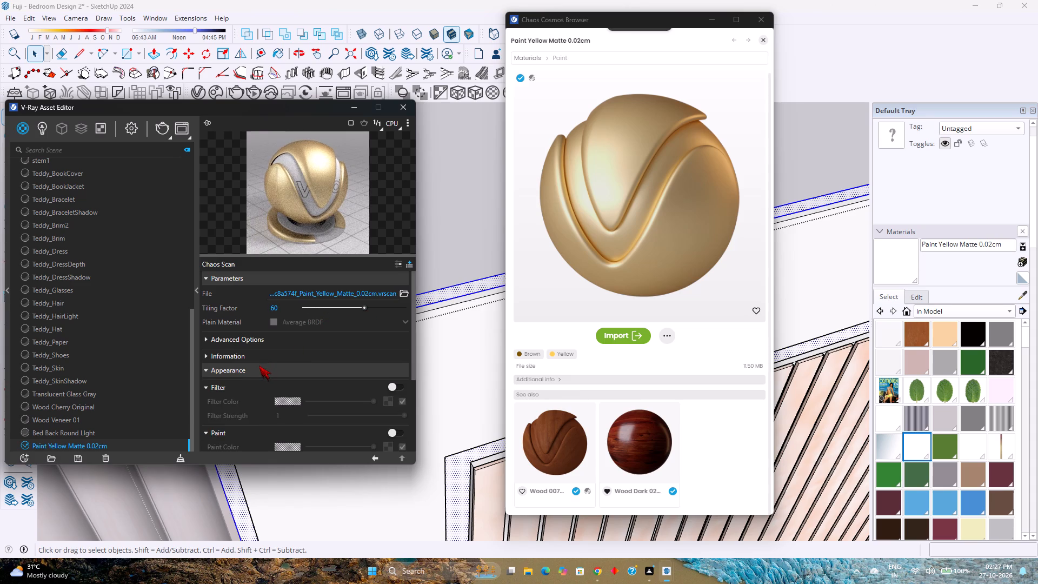
scroll(259, 366, "down", 2)
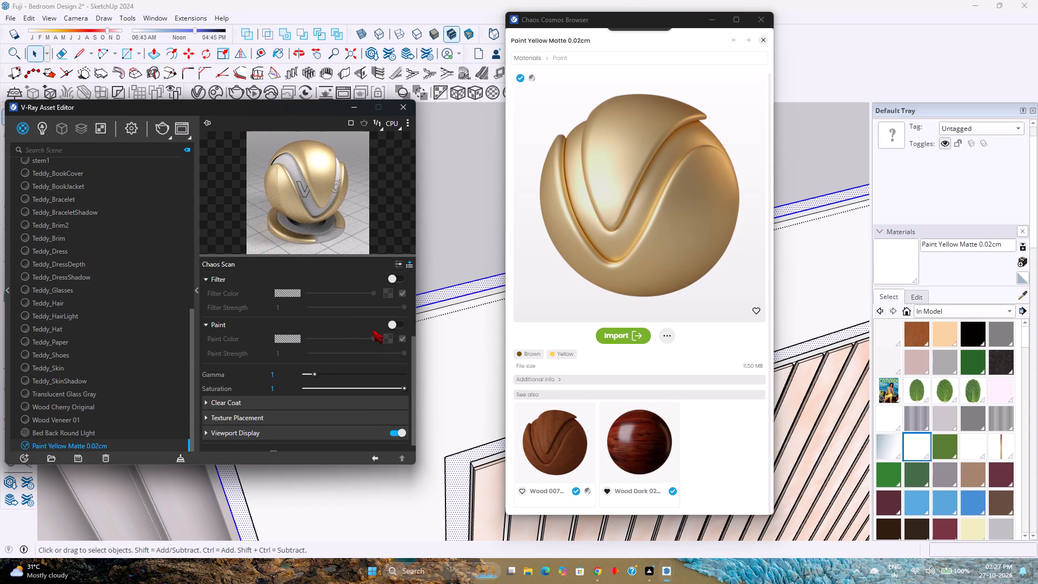
left_click(241, 401)
scroll(241, 401, "down", 3)
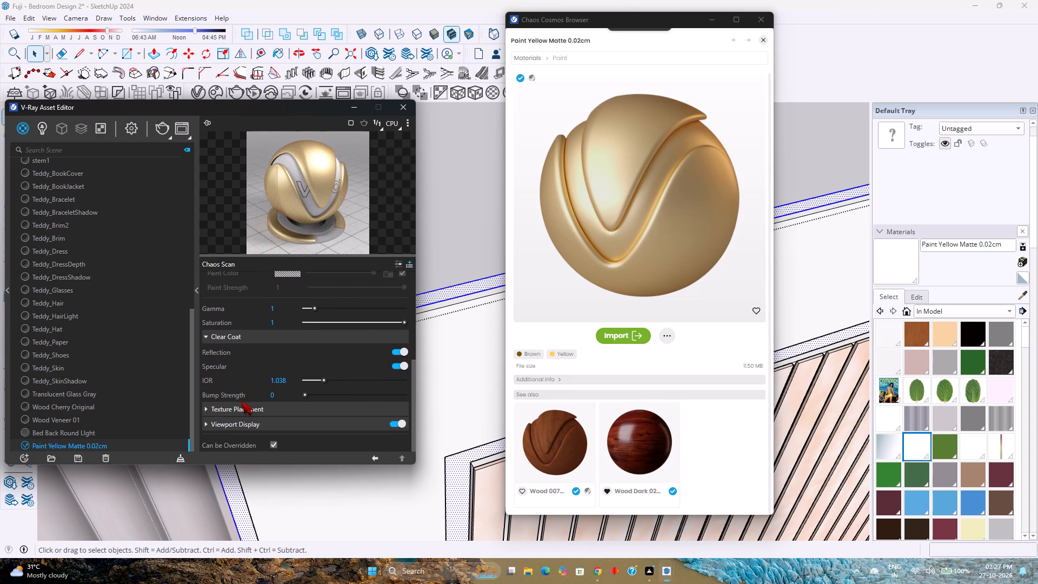
left_click_drag(321, 378, 349, 382)
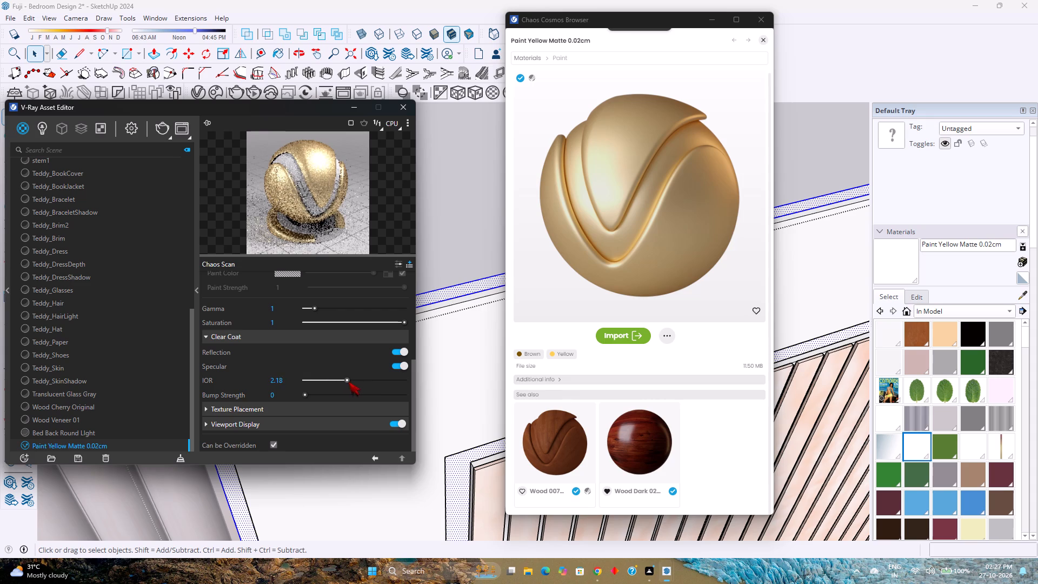
Set the Paint Yellow Matte 0.02cm material's clear coat IOR to about 1.59.
left_click_drag(349, 382, 362, 381)
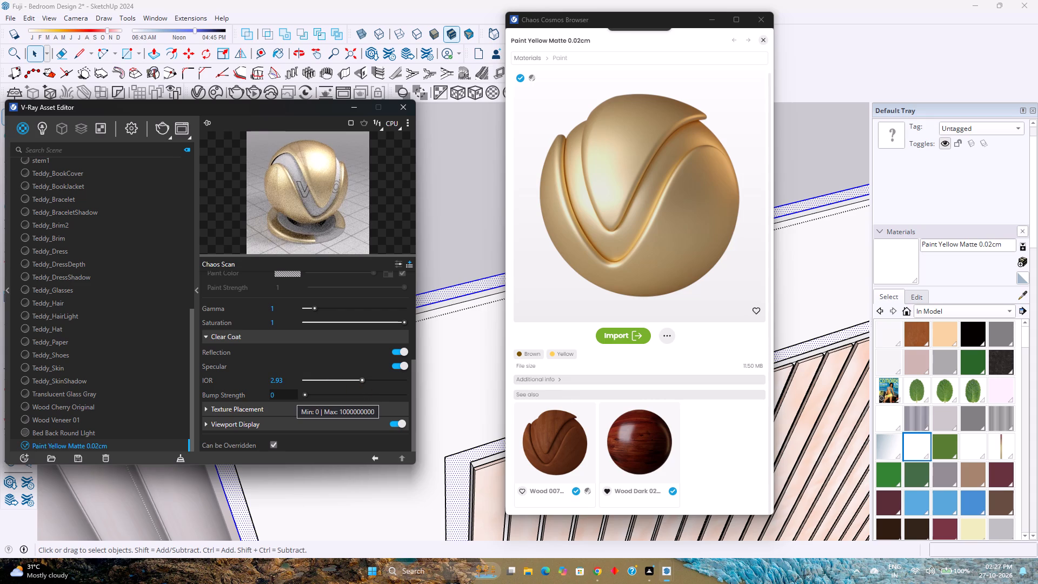
left_click(335, 379)
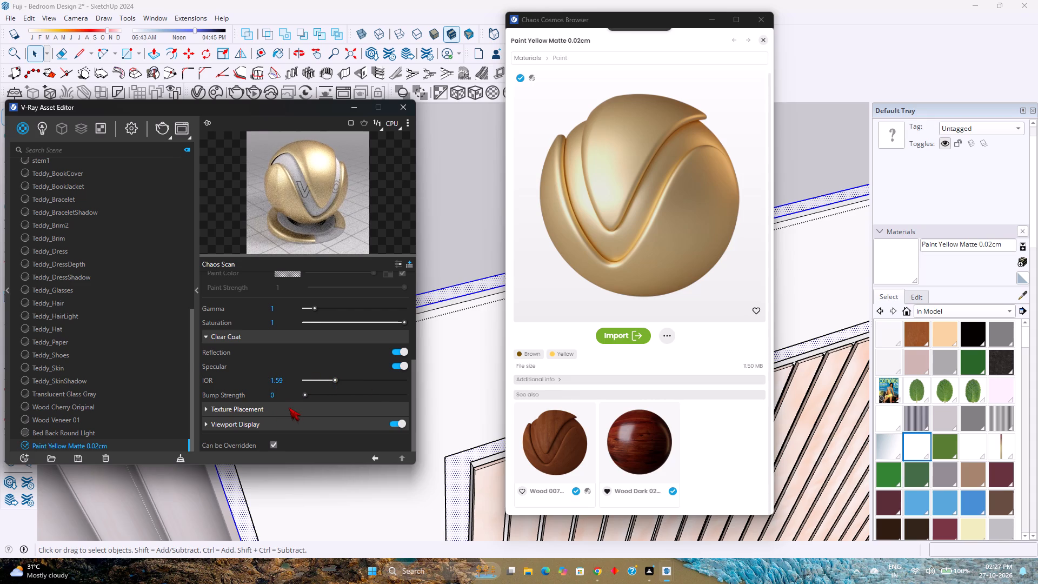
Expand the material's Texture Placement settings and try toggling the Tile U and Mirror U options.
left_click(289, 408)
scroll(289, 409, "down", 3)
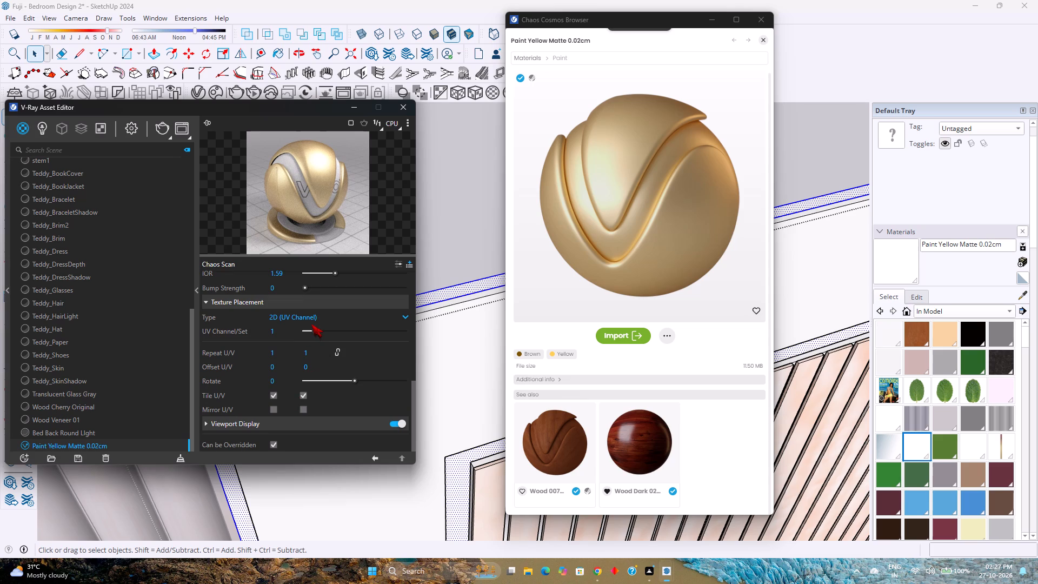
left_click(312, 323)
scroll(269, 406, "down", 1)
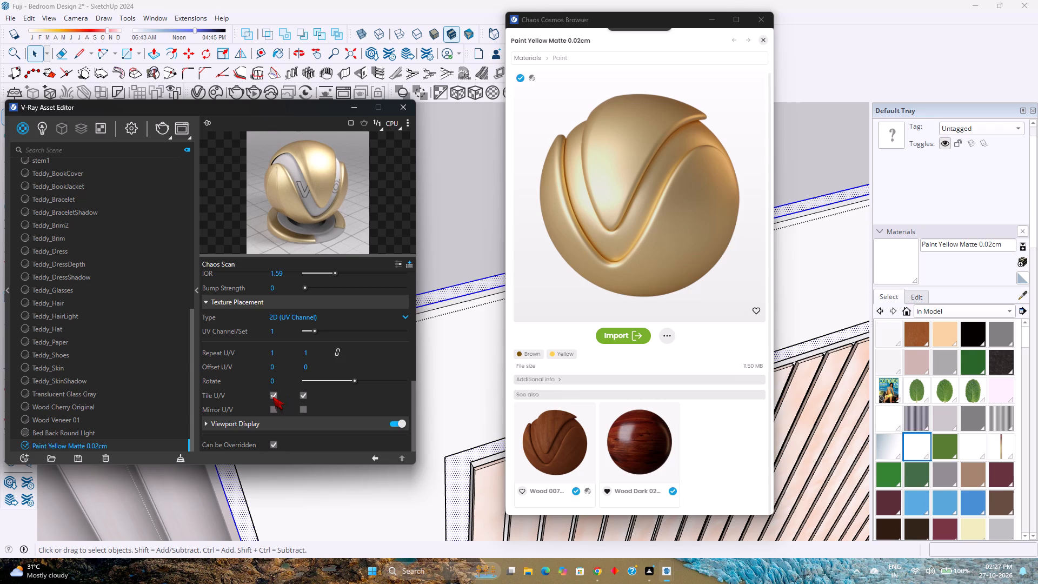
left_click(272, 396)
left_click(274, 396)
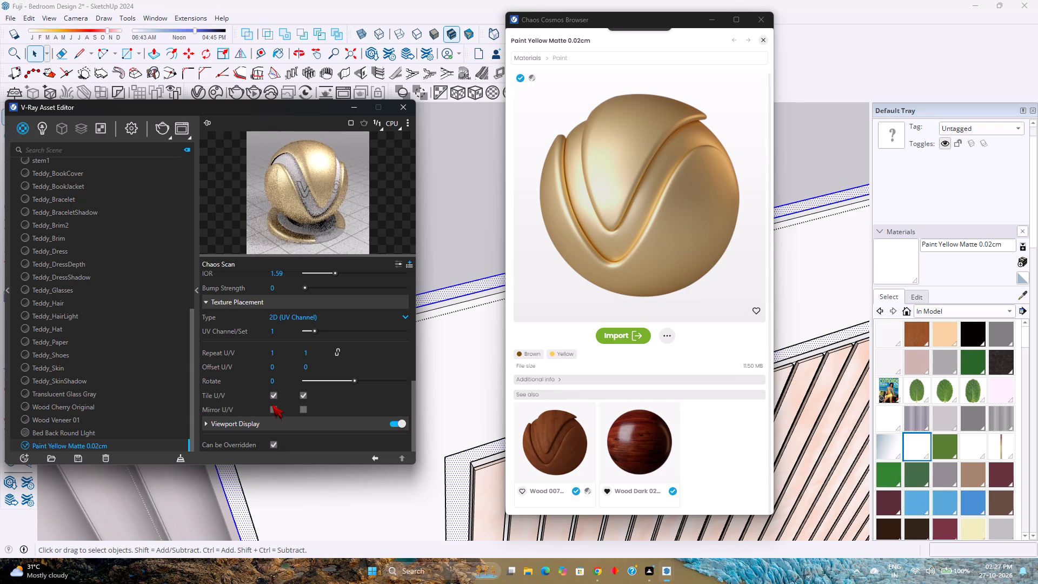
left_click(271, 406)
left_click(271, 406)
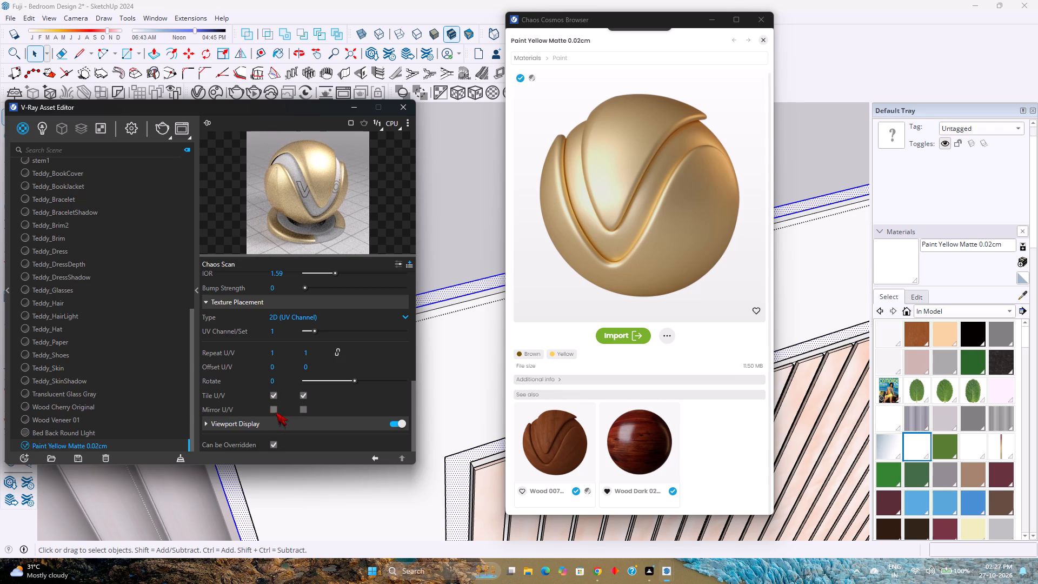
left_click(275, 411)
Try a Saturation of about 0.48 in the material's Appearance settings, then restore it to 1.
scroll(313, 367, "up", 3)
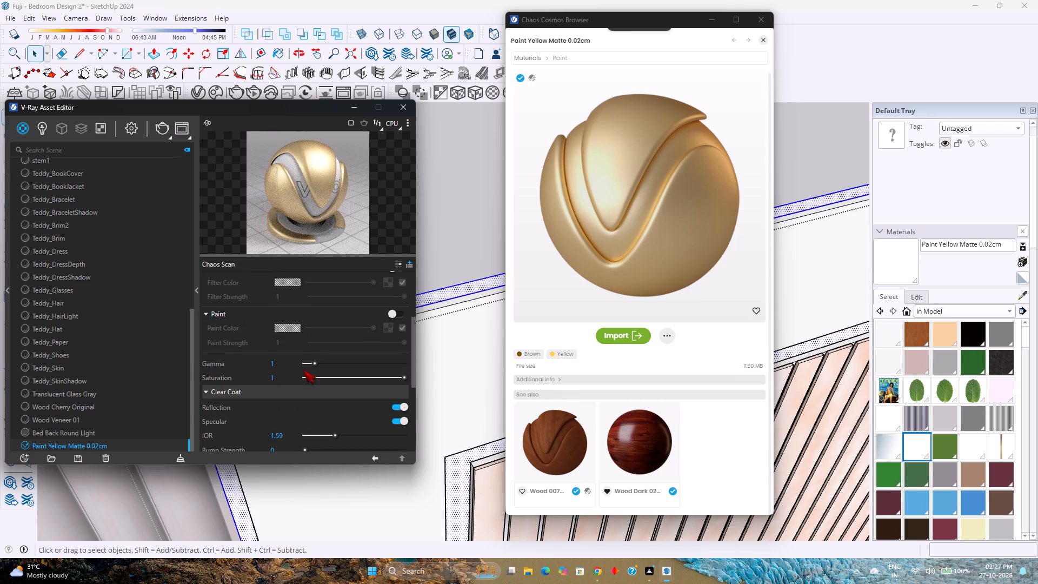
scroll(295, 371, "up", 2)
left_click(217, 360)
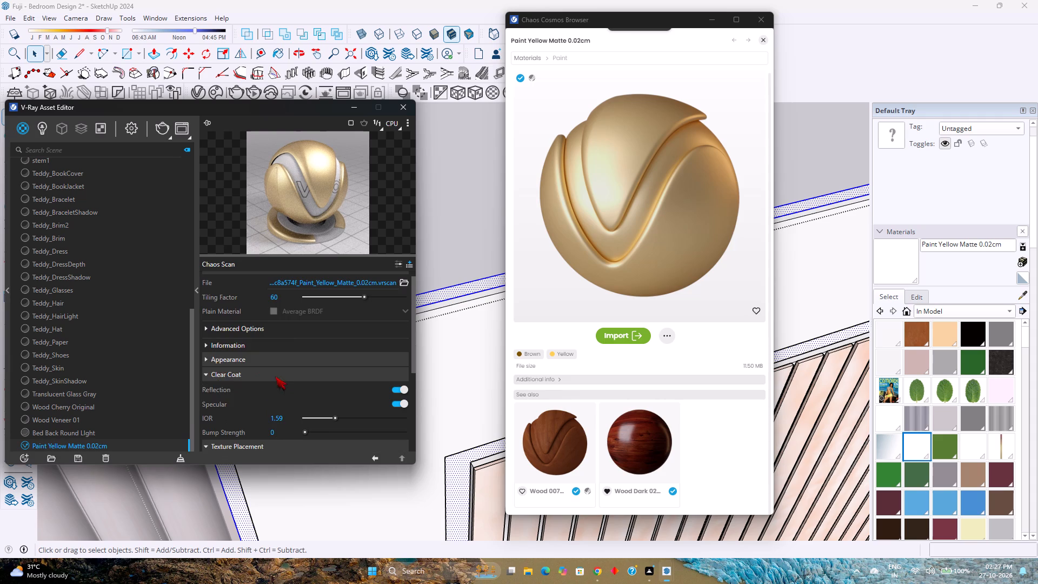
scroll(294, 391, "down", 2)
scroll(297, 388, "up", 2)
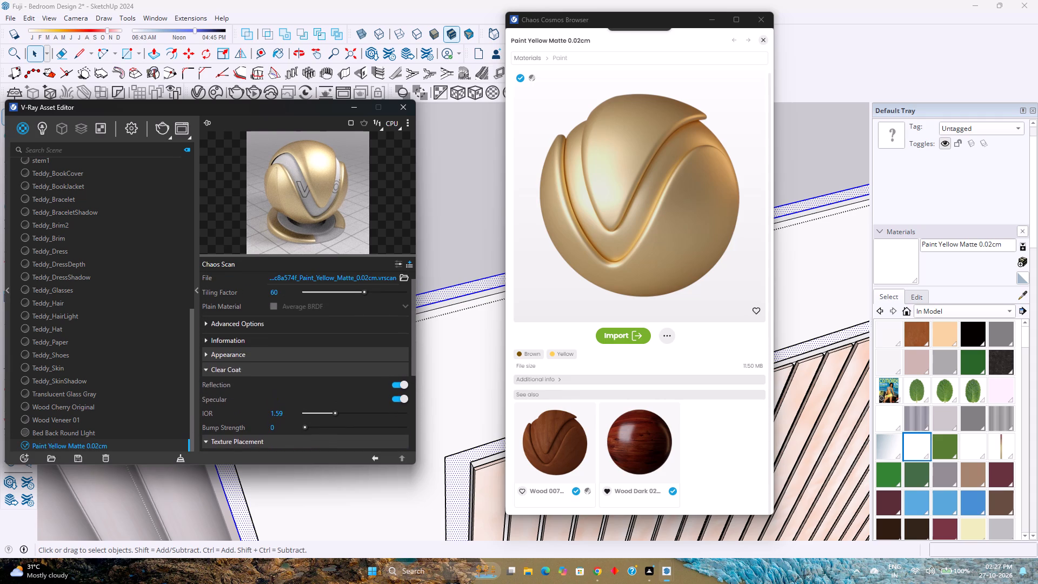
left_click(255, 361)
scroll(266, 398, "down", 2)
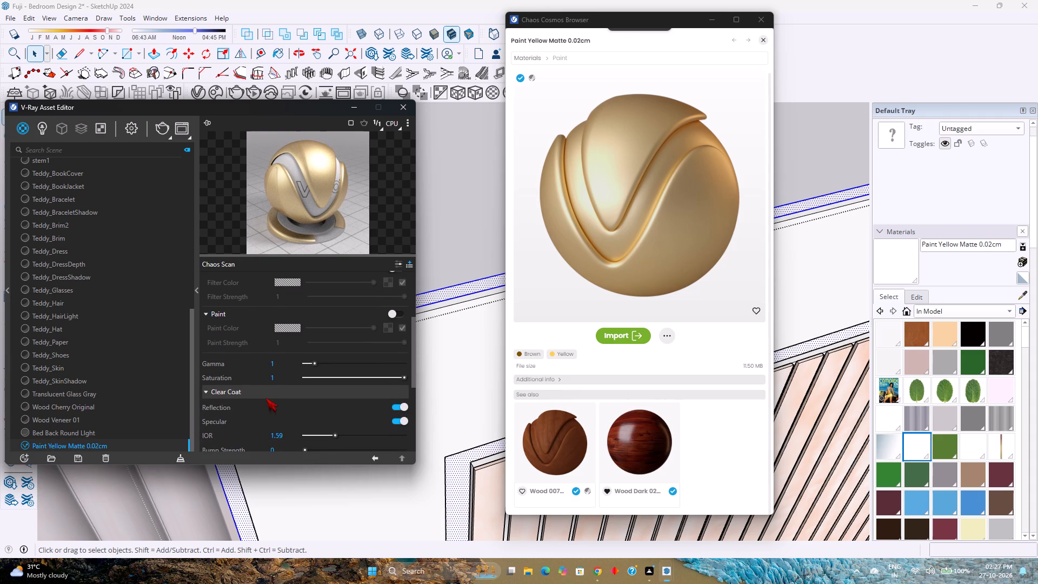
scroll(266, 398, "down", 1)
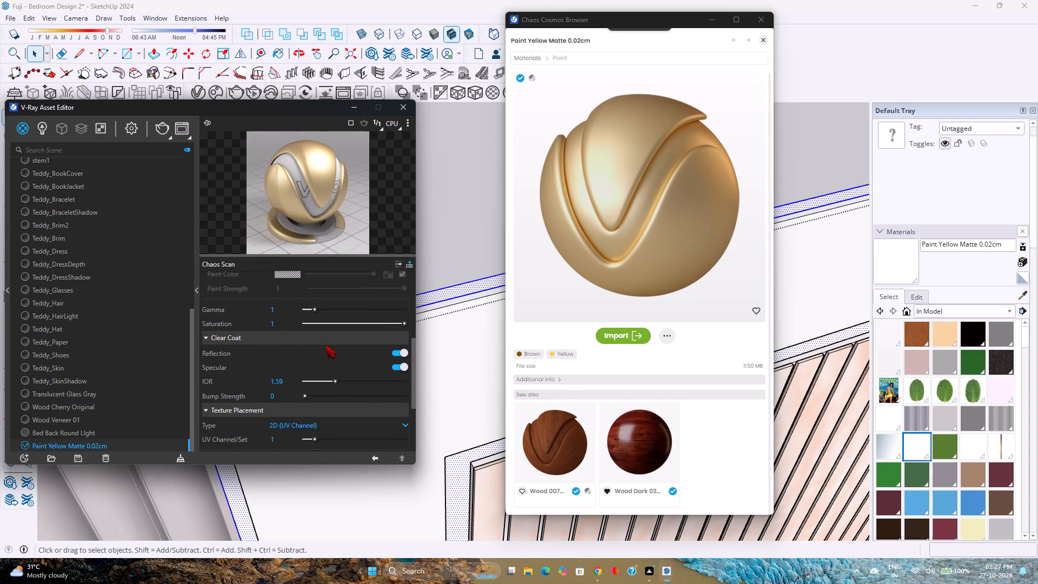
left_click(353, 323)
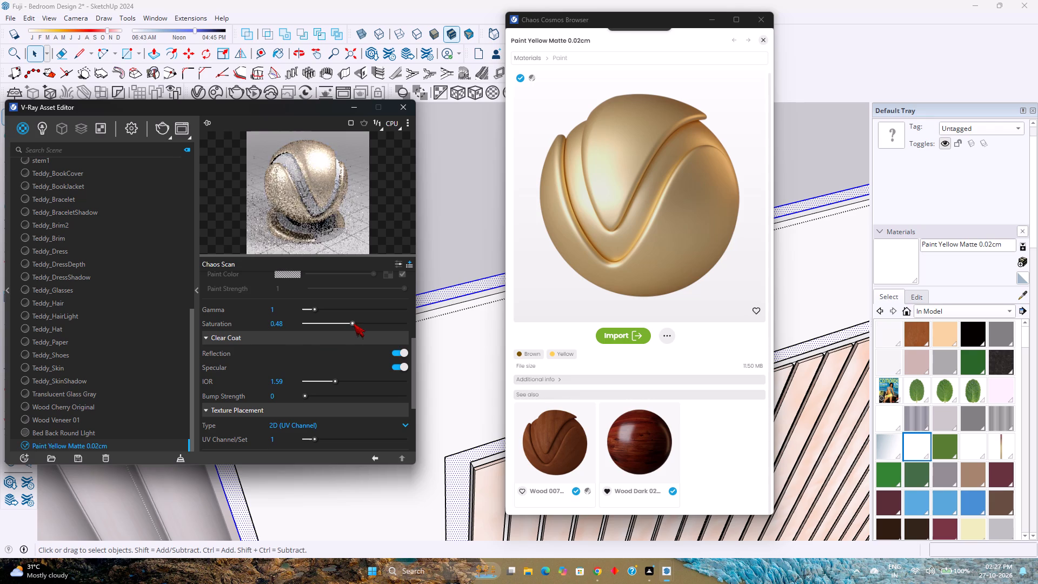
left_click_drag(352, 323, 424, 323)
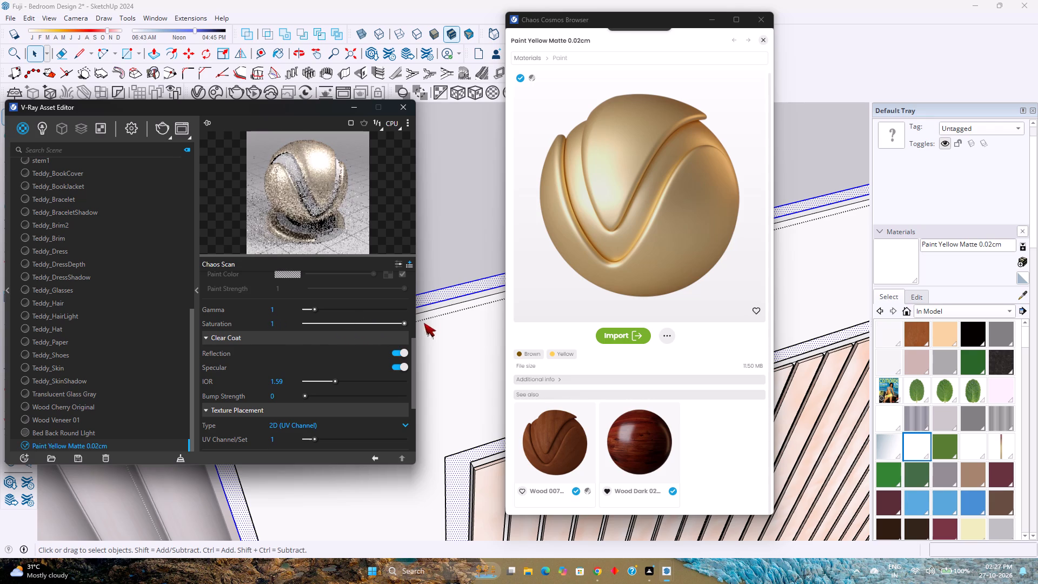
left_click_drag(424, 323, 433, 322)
Lower the material's Gamma to about 0.101.
left_click_drag(315, 308, 374, 312)
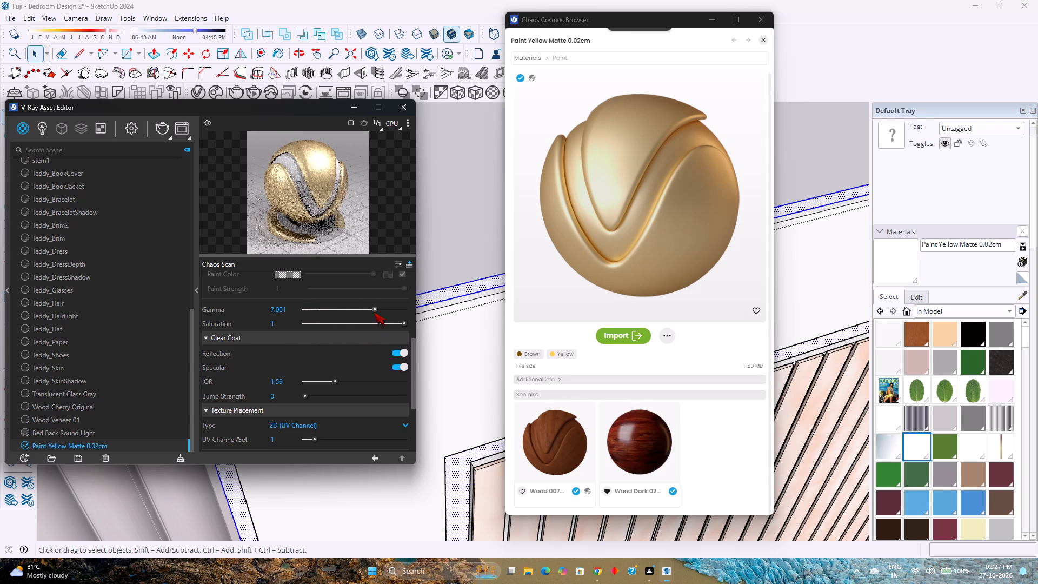
left_click_drag(374, 312, 309, 317)
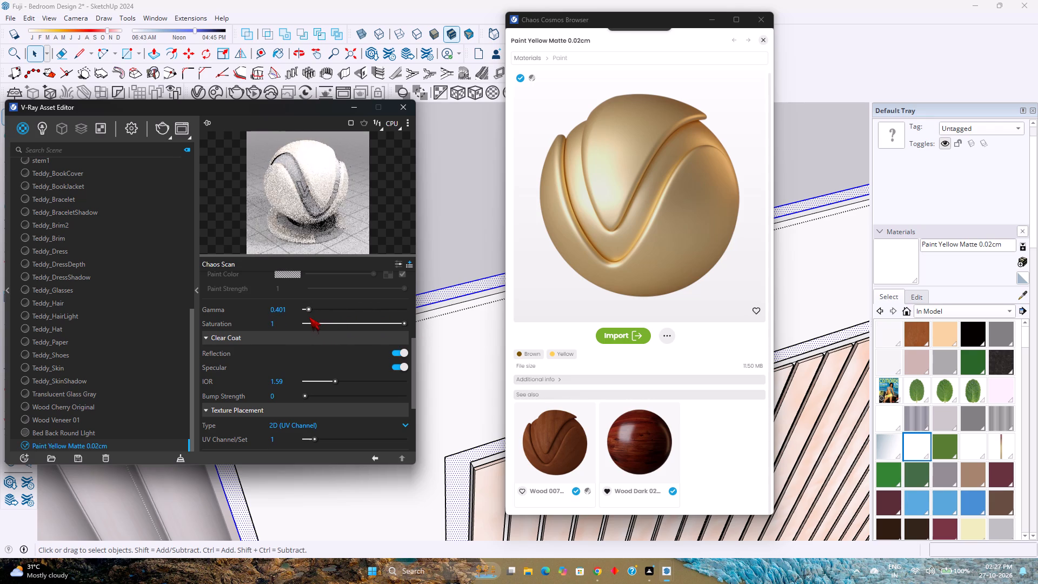
left_click_drag(309, 317, 306, 320)
Raise the material's Tiling Factor to 69.
scroll(312, 325, "up", 1)
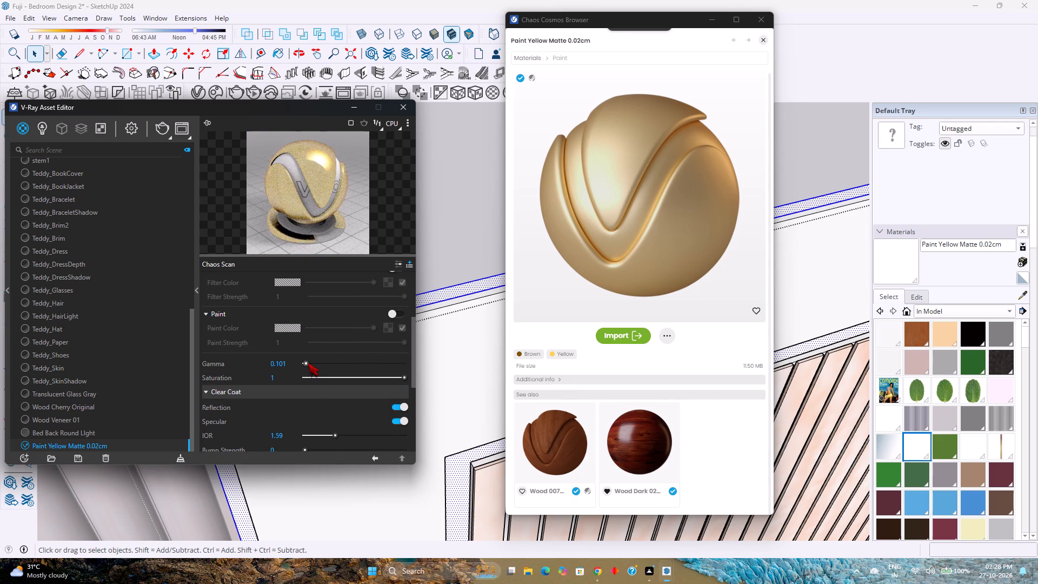
scroll(308, 363, "up", 7)
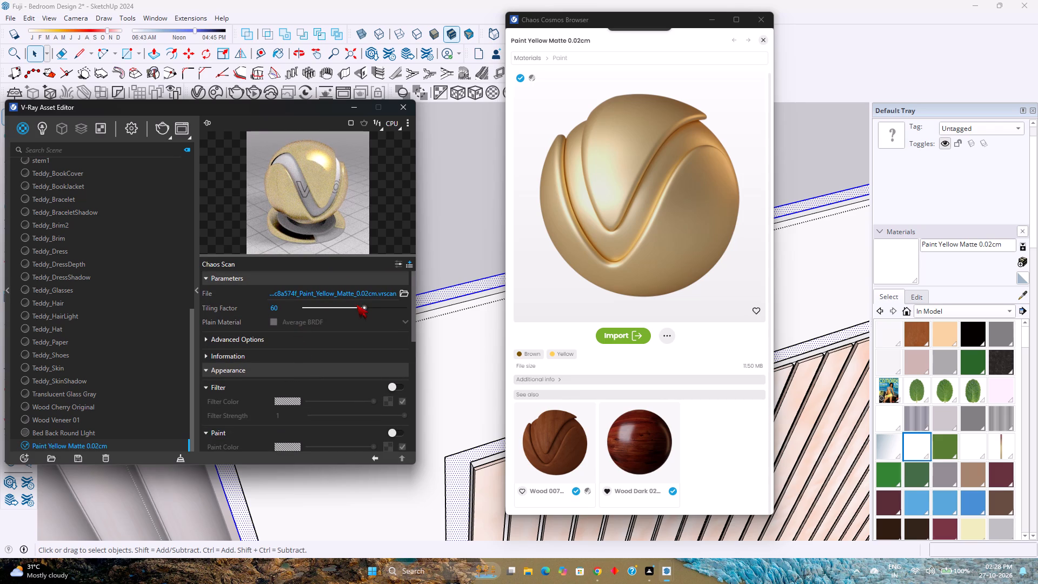
left_click_drag(365, 305, 375, 308)
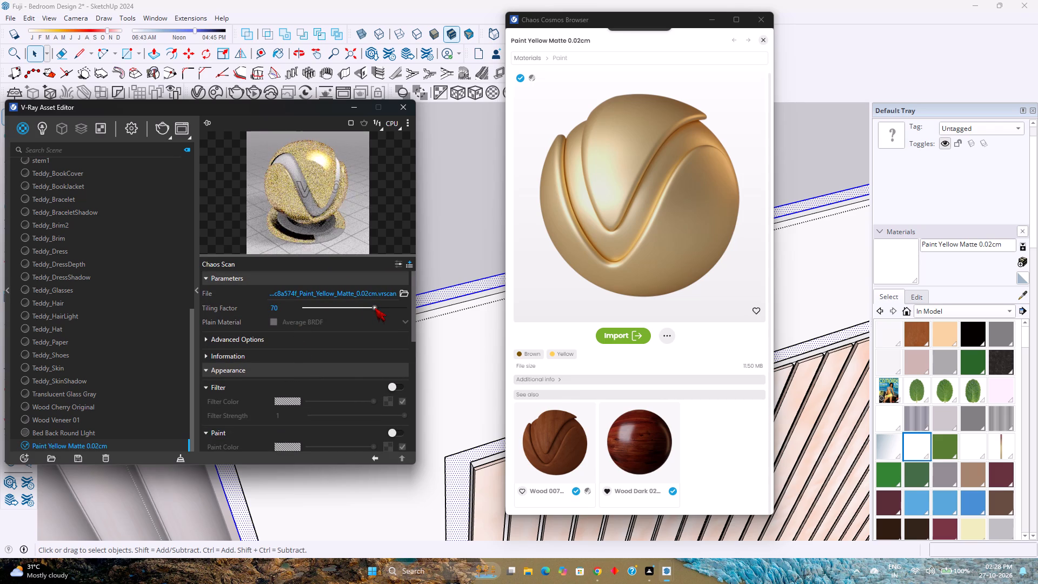
left_click_drag(375, 308, 373, 309)
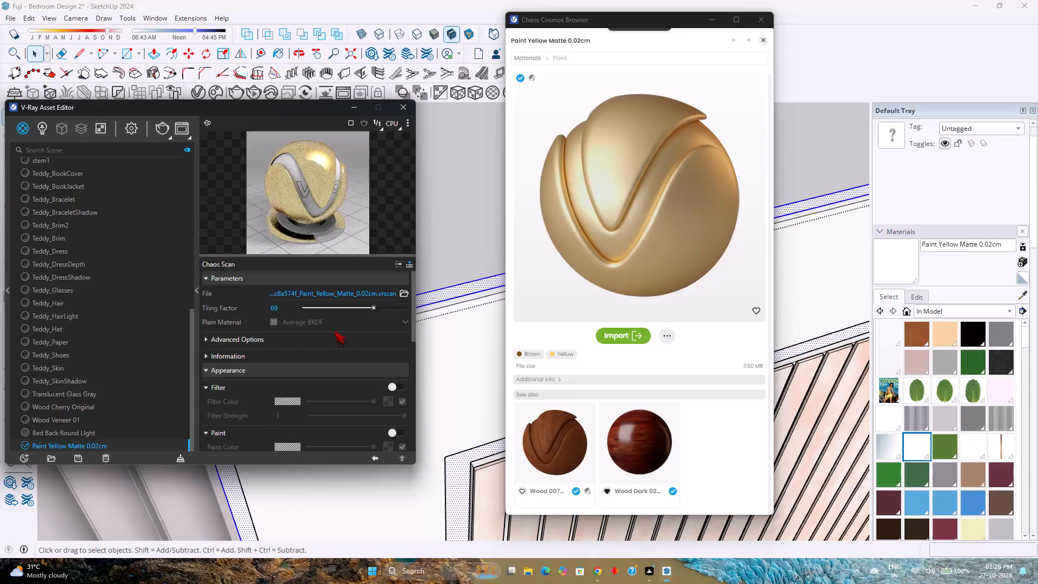
Expand the material's Information and Advanced Options sections to examine their settings.
scroll(263, 350, "down", 1)
left_click(250, 298)
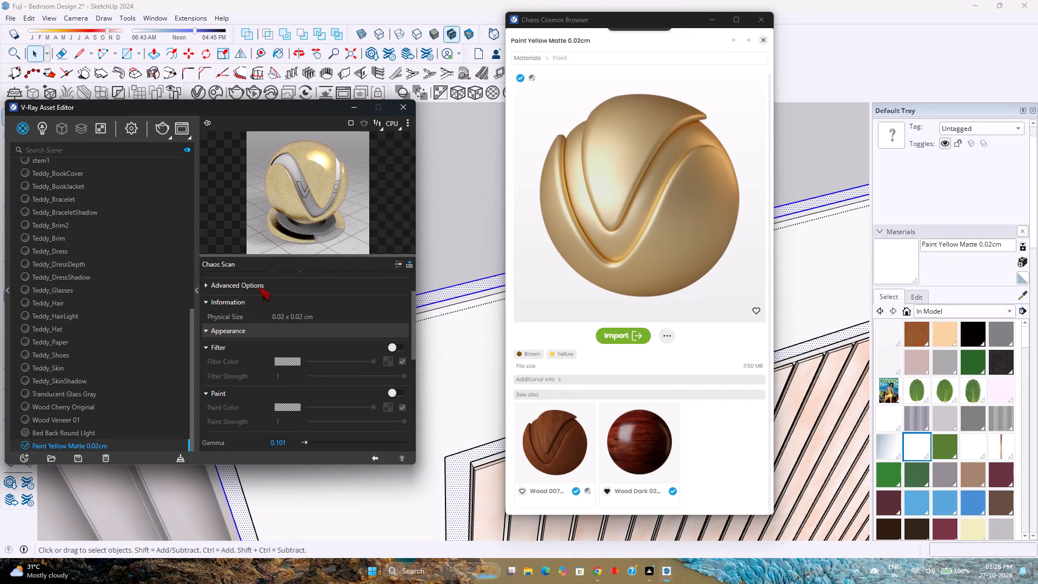
left_click(266, 283)
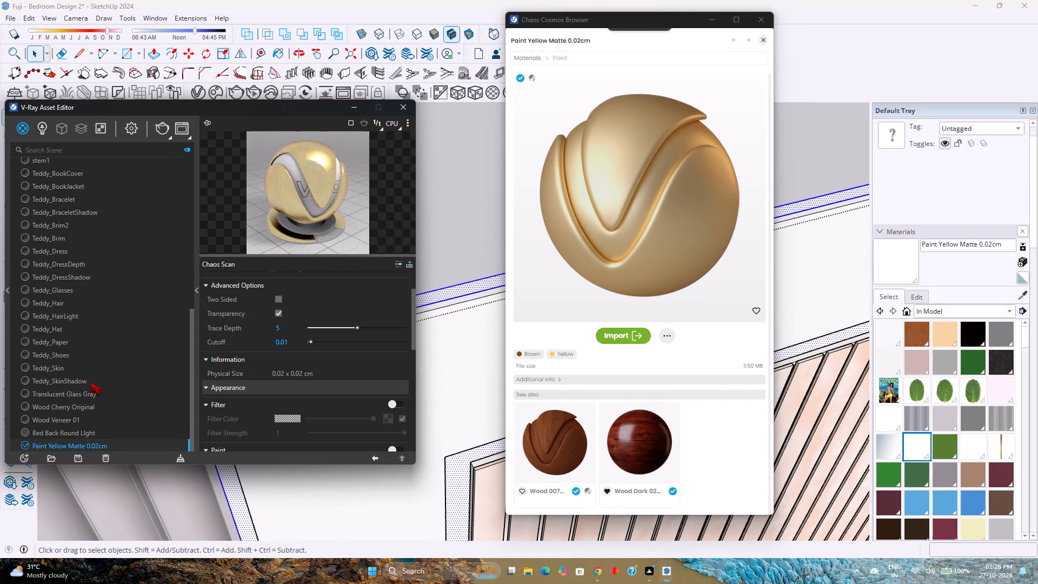
scroll(89, 382, "down", 1)
Select all connected geometry of the central panel's backing and apply the Paint Yellow Matte 0.02cm material to the selection.
double_click(461, 462)
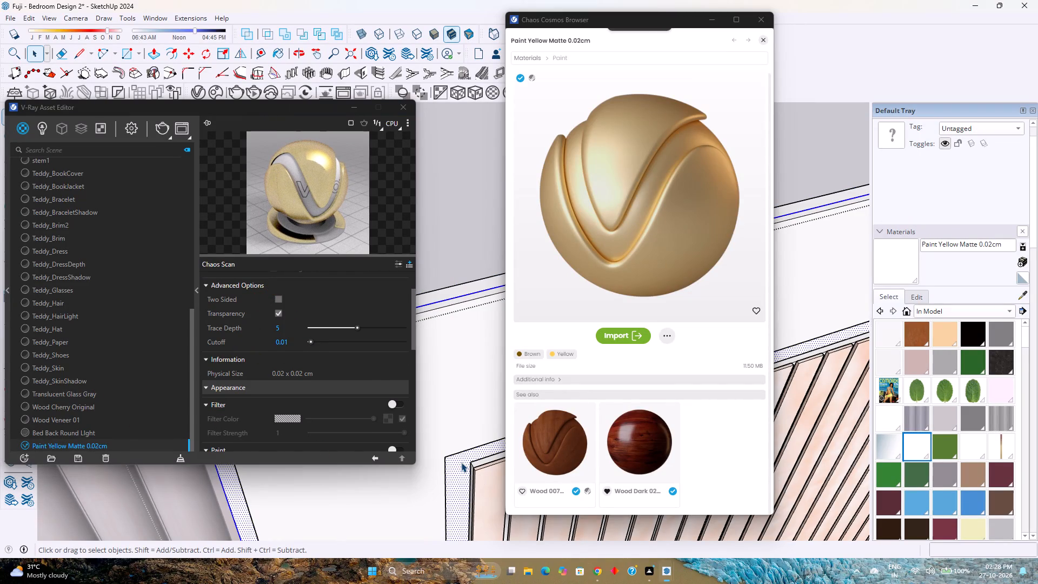
triple_click(461, 462)
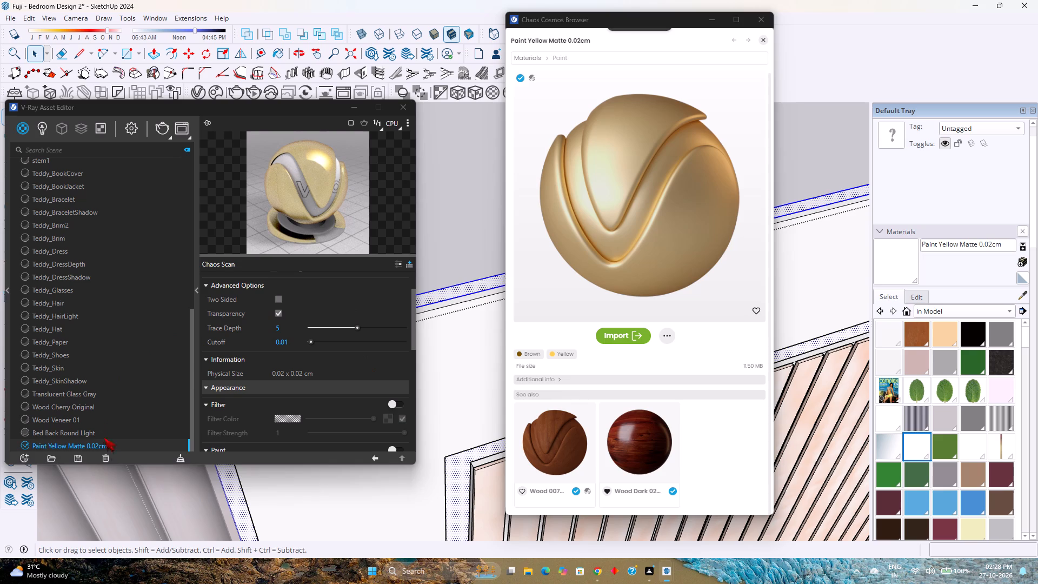
right_click(108, 446)
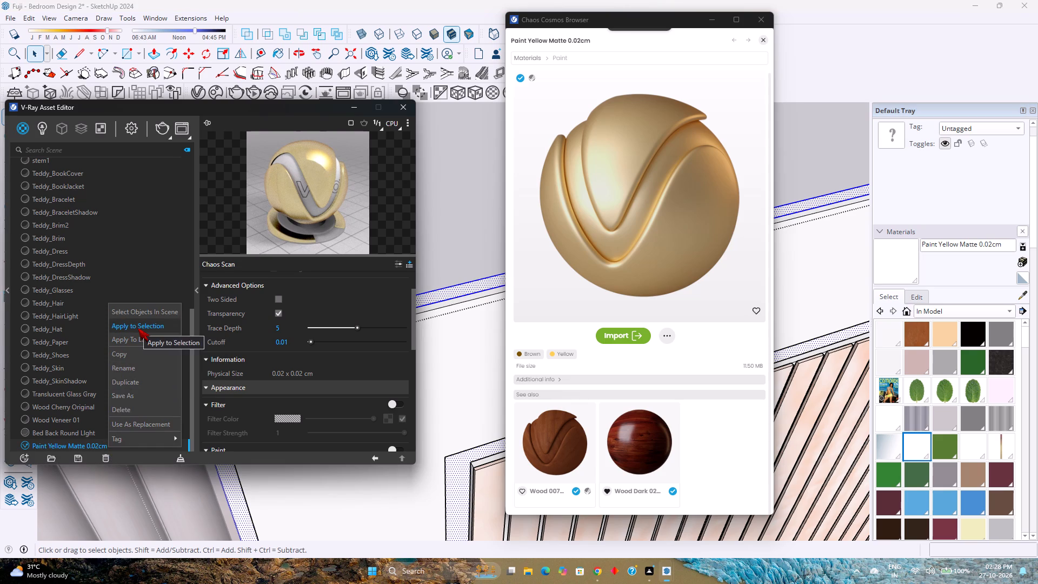
left_click(138, 328)
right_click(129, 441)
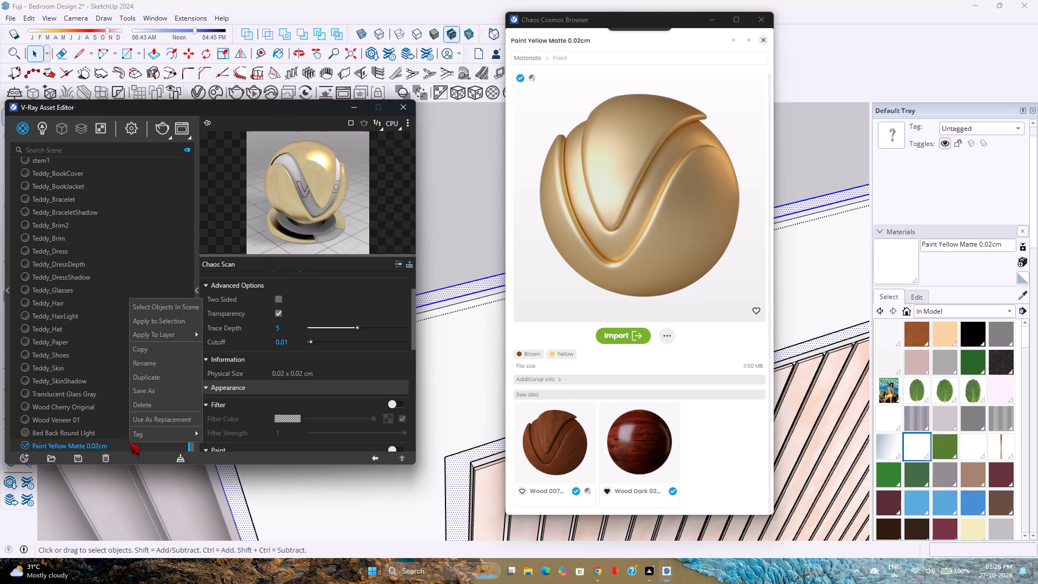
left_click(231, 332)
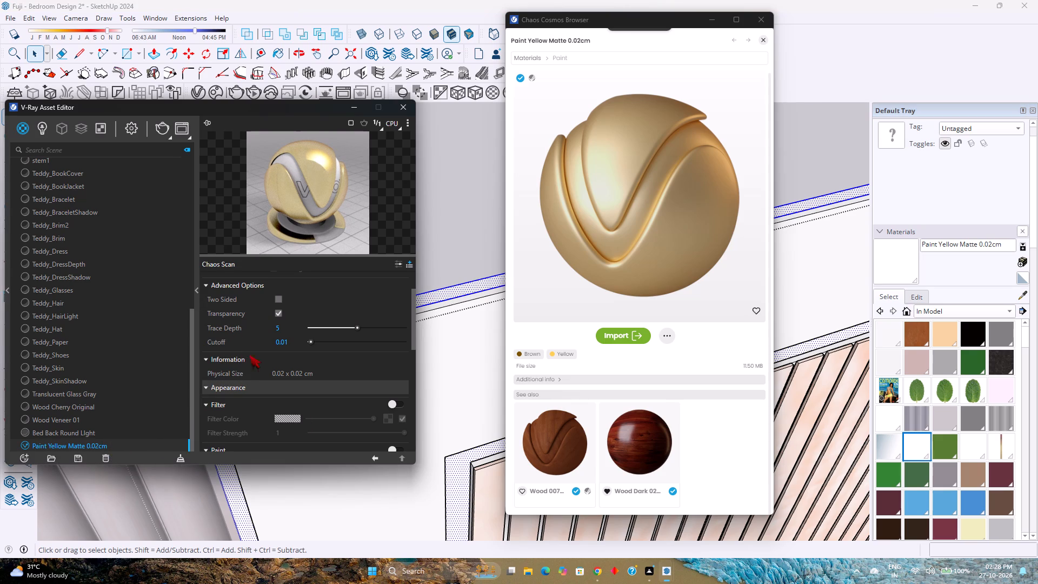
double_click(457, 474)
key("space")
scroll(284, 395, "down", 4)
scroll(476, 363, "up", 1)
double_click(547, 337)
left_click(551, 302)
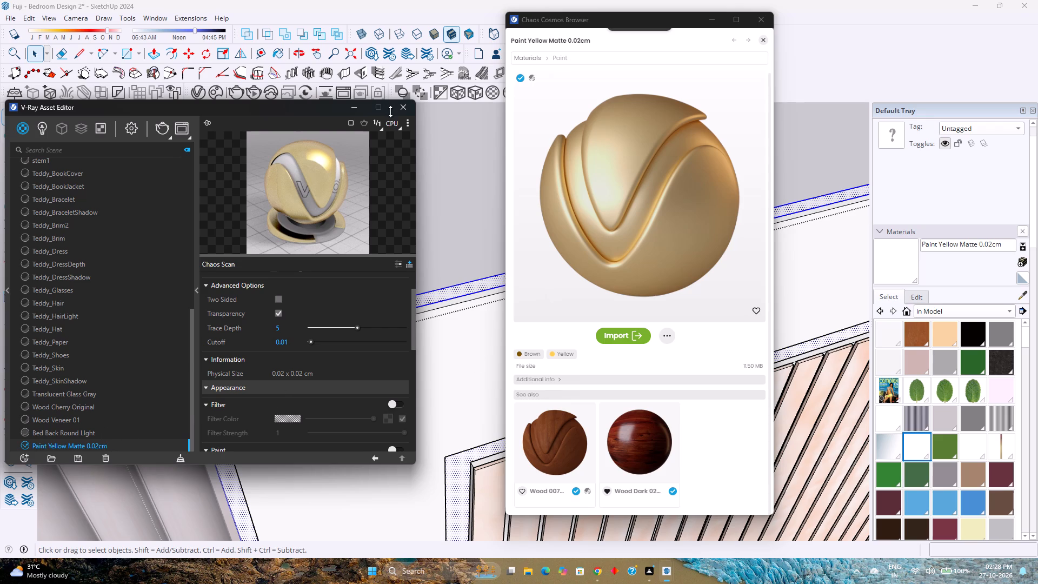
Close the V-Ray Asset Editor and dismiss the LinkedIn notification.
double_click(402, 106)
left_click_drag(723, 10, 749, 87)
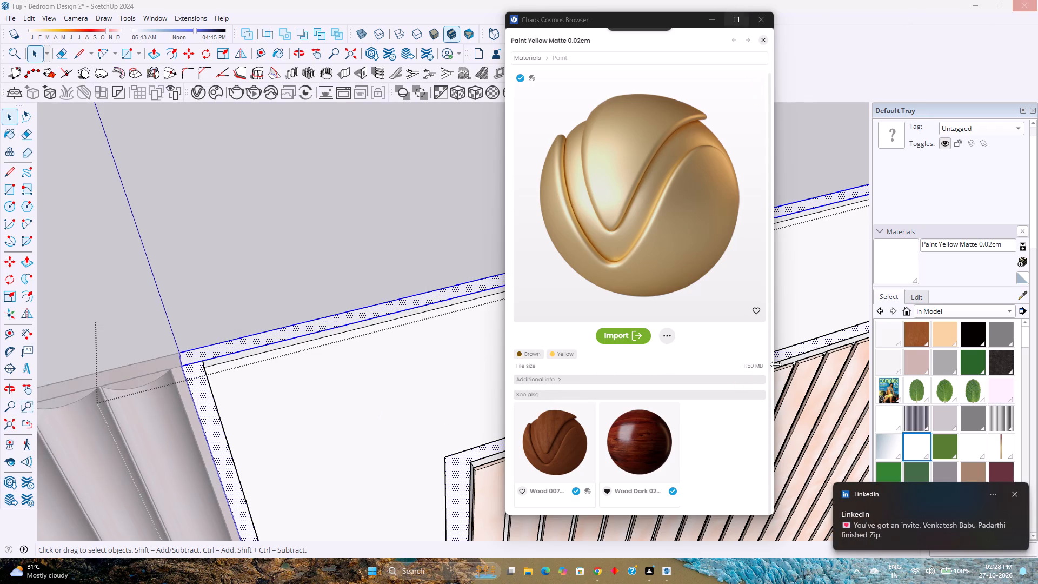
left_click(1013, 492)
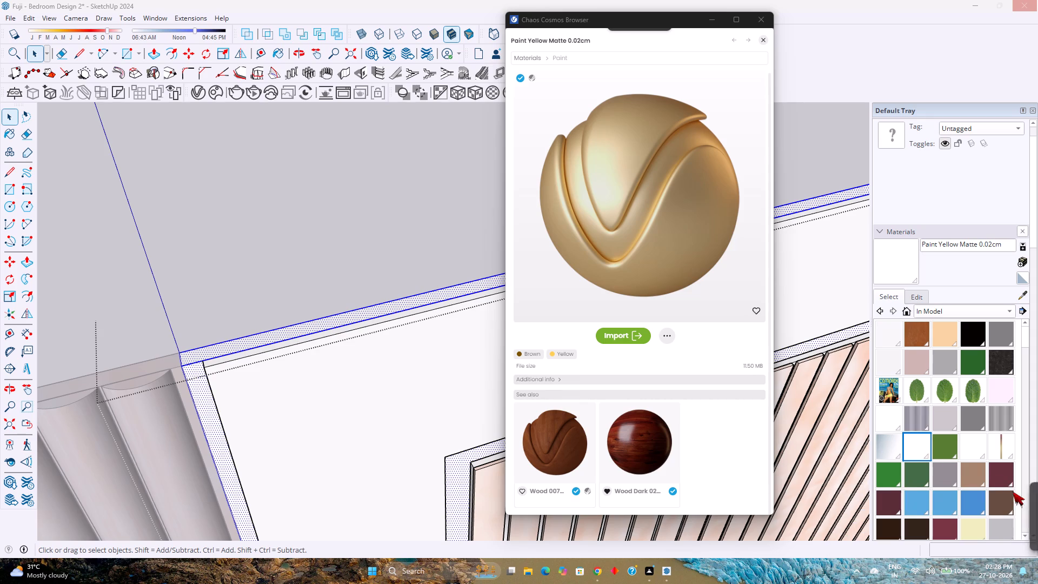
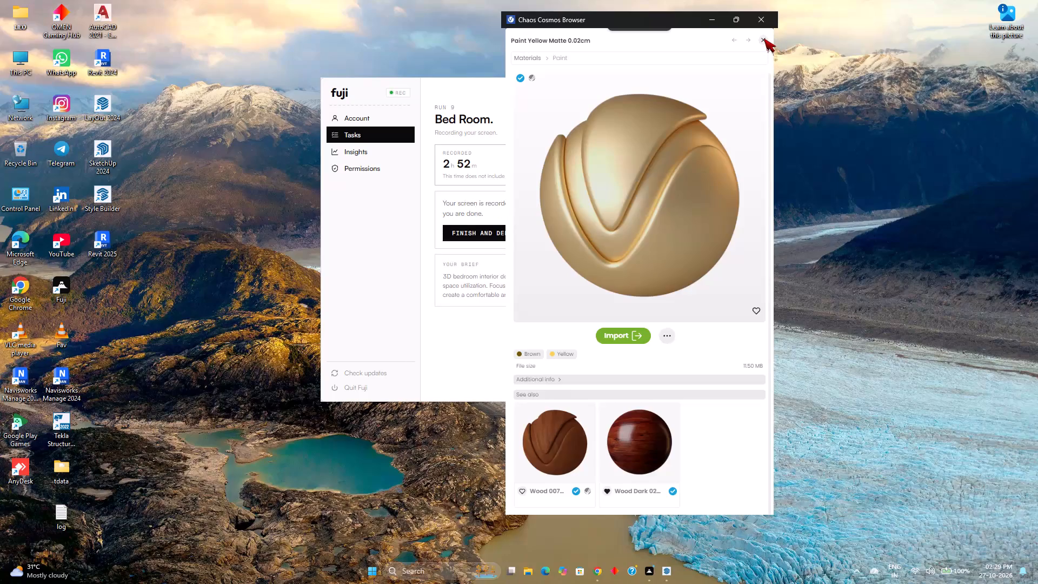
Maximize the Chaos Cosmos Browser window showing the Paint Yellow Matte 0.02cm material page.
double_click(764, 38)
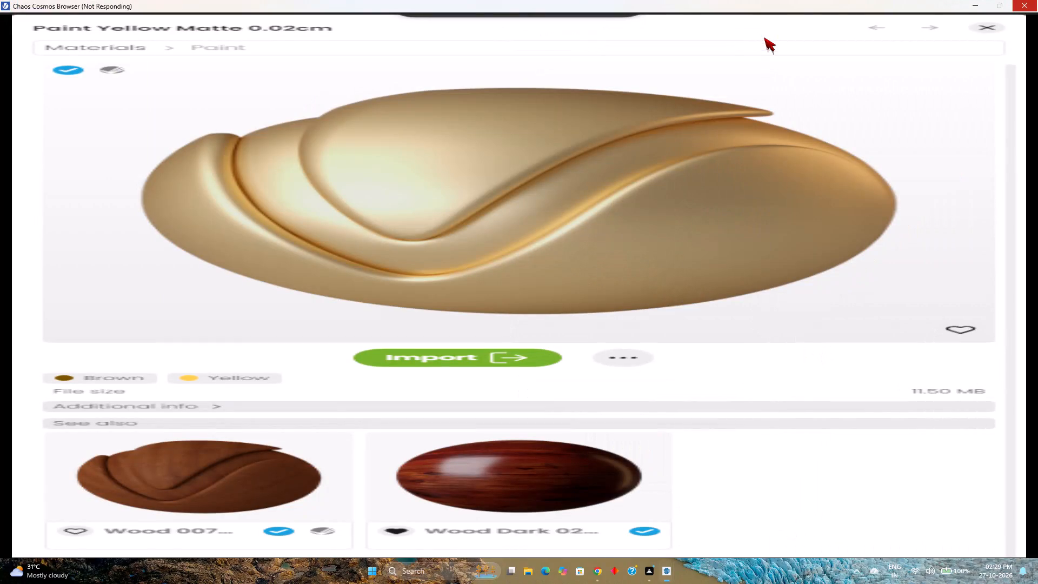
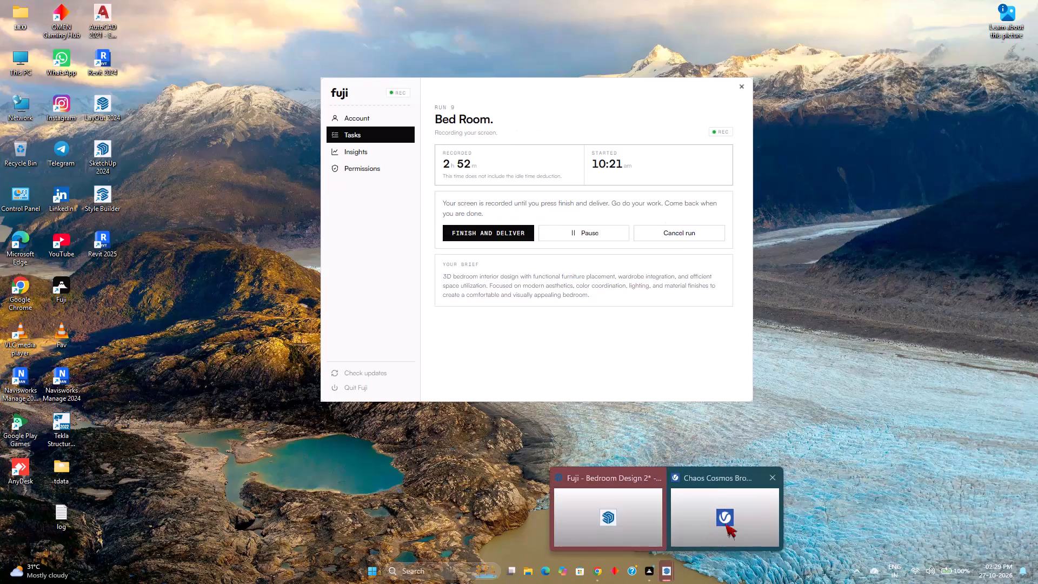
Close the Chaos Cosmos Browser window and switch back to the Bedroom Design 2 model in SketchUp.
left_click(770, 478)
left_click(666, 512)
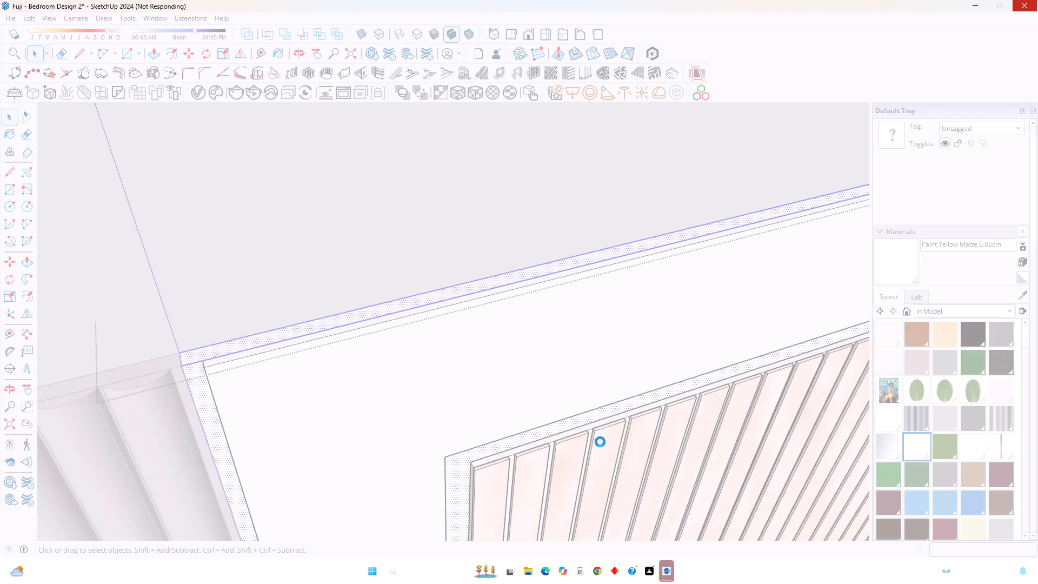
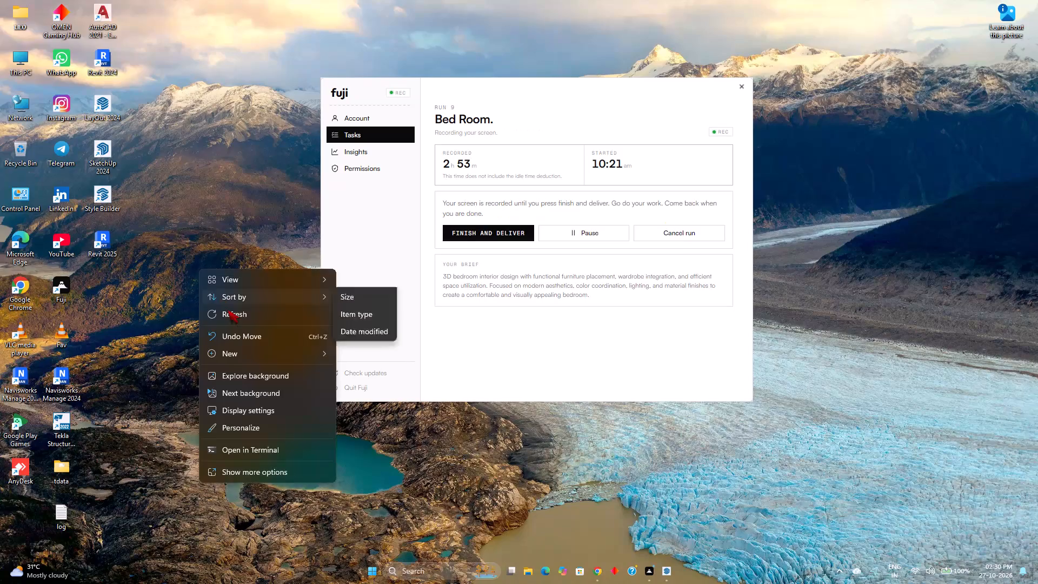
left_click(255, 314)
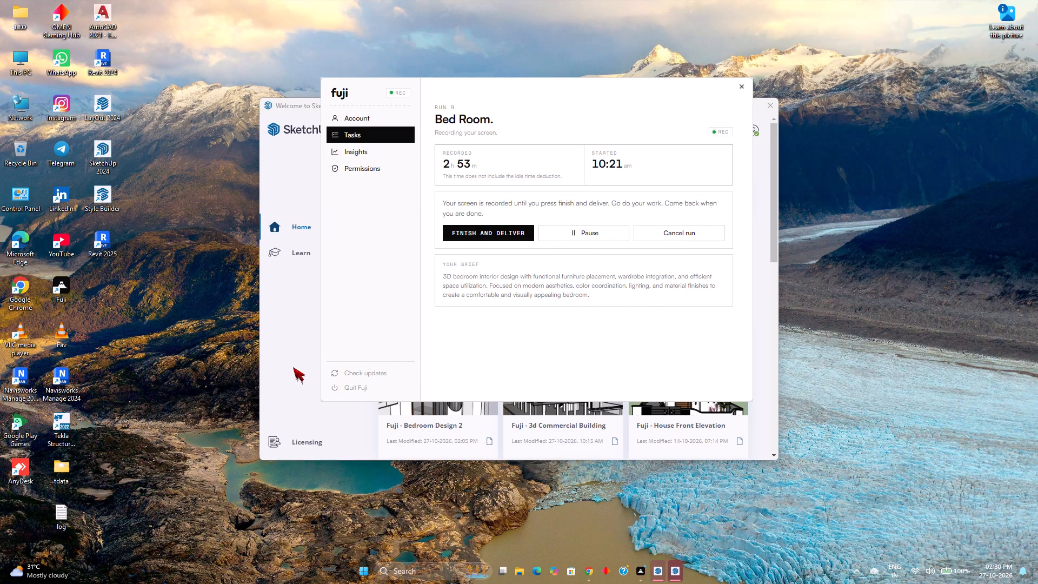
Switch from the SketchUp welcome window to the frozen Bedroom Design 2 session and force that program to close.
left_click(291, 331)
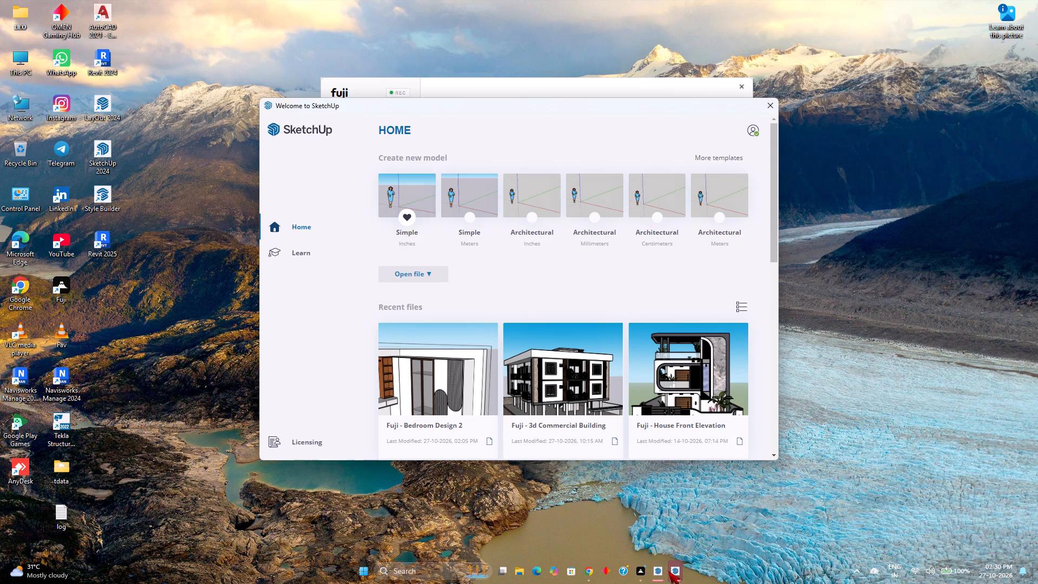
left_click(670, 533)
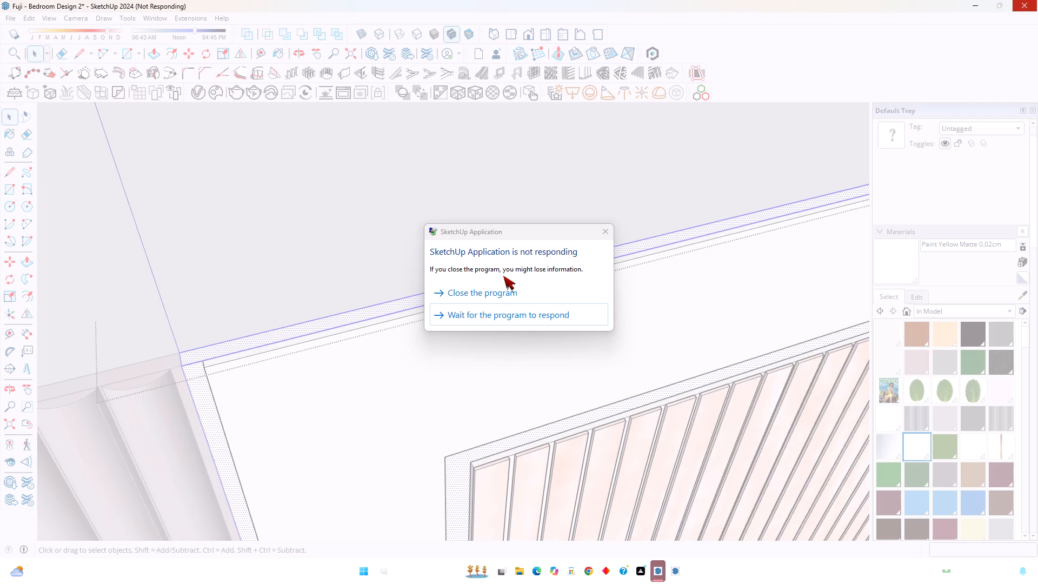
left_click(491, 294)
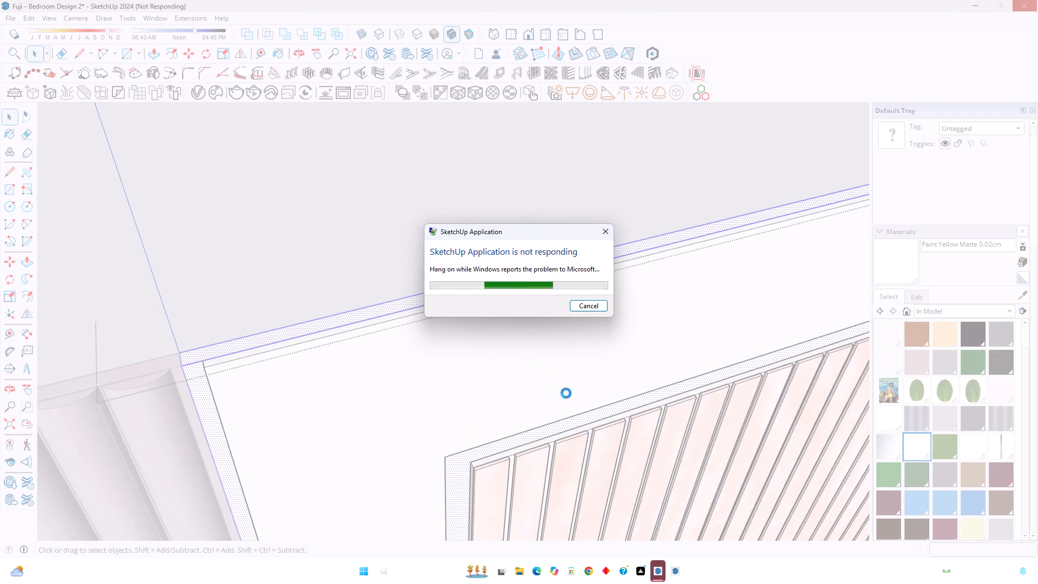
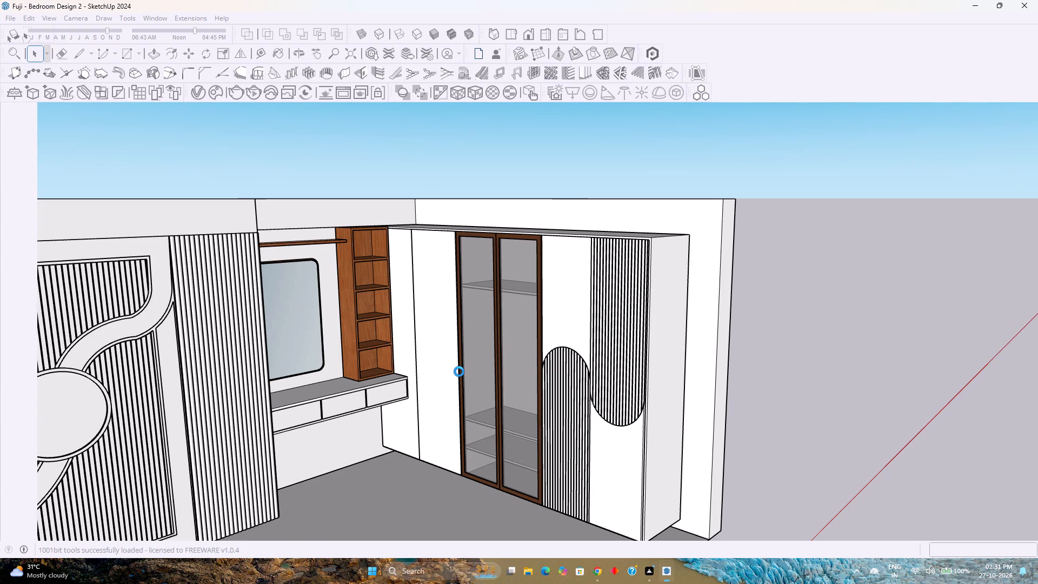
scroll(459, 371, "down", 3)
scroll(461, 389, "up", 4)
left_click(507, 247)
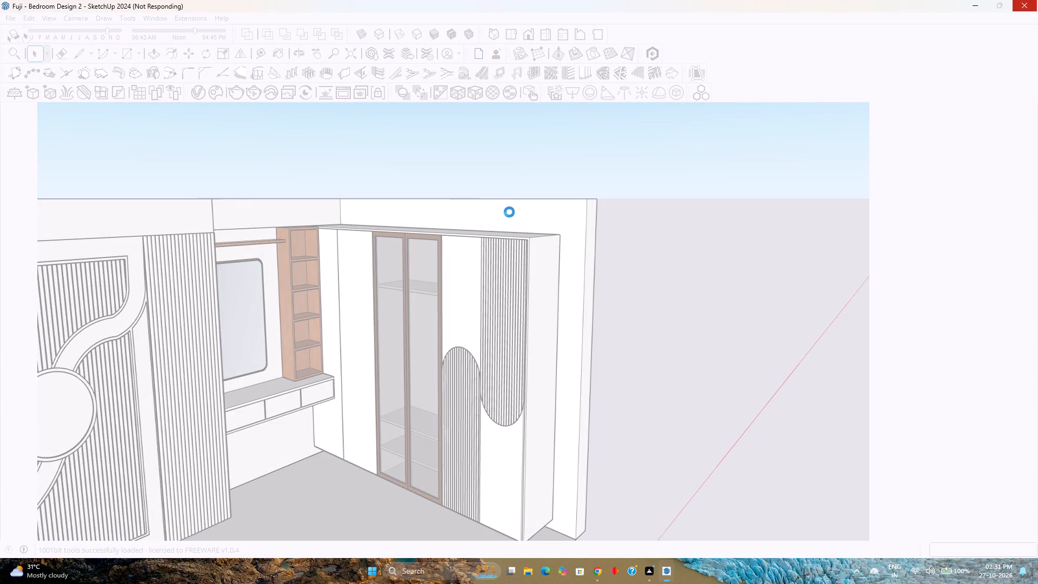
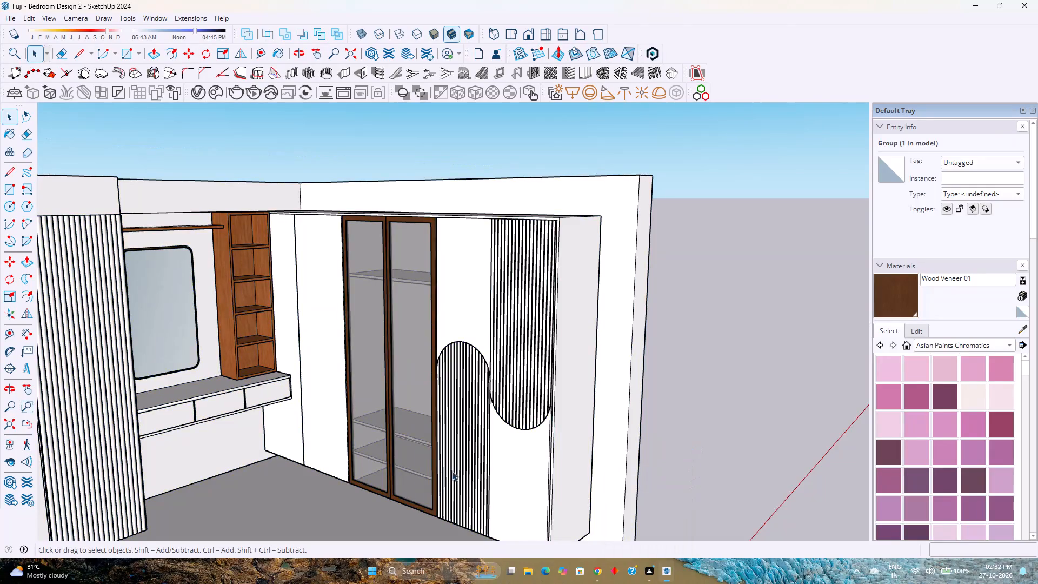
Open the nested groups of the feature wall down to the fluted centre panel with the round disc for editing.
scroll(387, 464, "down", 4)
middle_click_drag(387, 464, 637, 411, "shift")
middle_click(641, 412, "shift")
middle_click(641, 412, "shift")
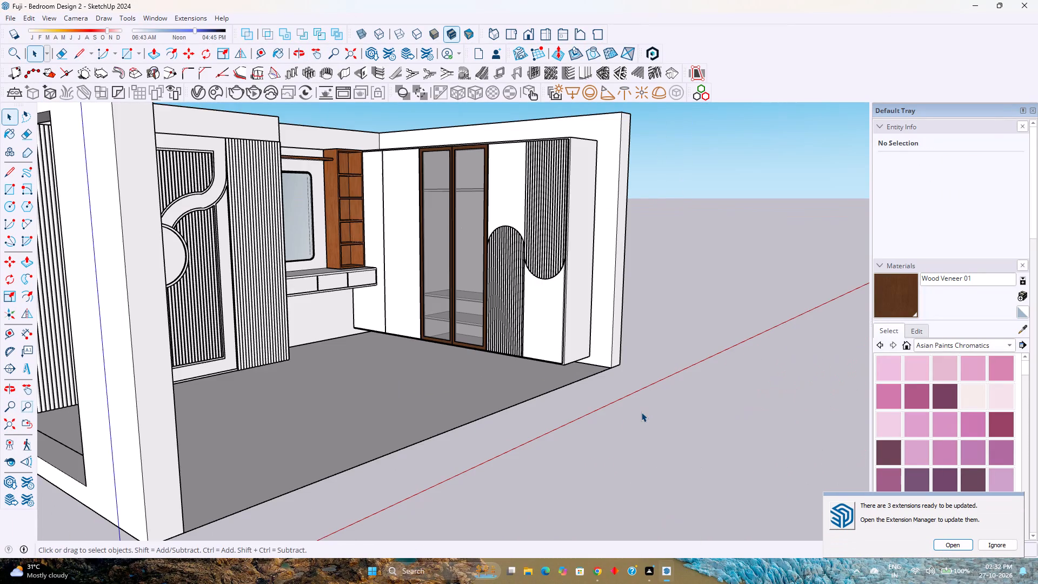
scroll(624, 418, "down", 1)
scroll(555, 378, "down", 1, "shift")
middle_click_drag(555, 378, 640, 470, "shift")
middle_click_drag(636, 470, 467, 481)
middle_click(457, 481)
scroll(388, 400, "up", 1)
middle_click_drag(365, 384, 458, 458, "shift")
scroll(415, 395, "up", 2)
double_click(415, 395)
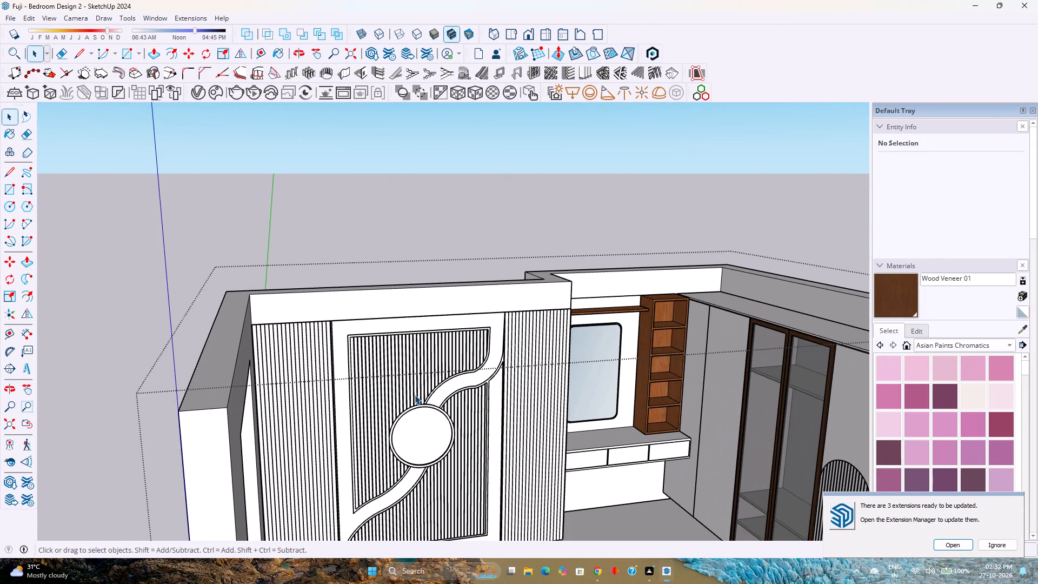
scroll(398, 381, "up", 3)
double_click(397, 379)
scroll(378, 355, "up", 6)
middle_click_drag(283, 286, 377, 356)
middle_click(377, 356)
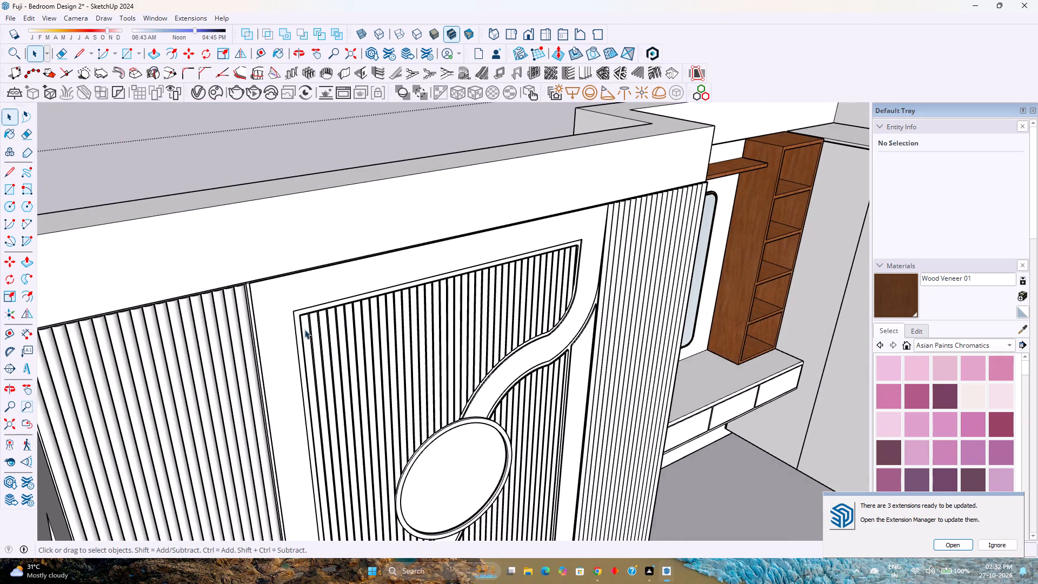
double_click(303, 328)
Open the centre panel's inner group and select all connected geometry of the backing panel behind the flutes.
scroll(296, 327, "up", 4)
left_click(249, 264)
scroll(245, 277, "up", 5)
middle_click_drag(230, 289, 295, 349)
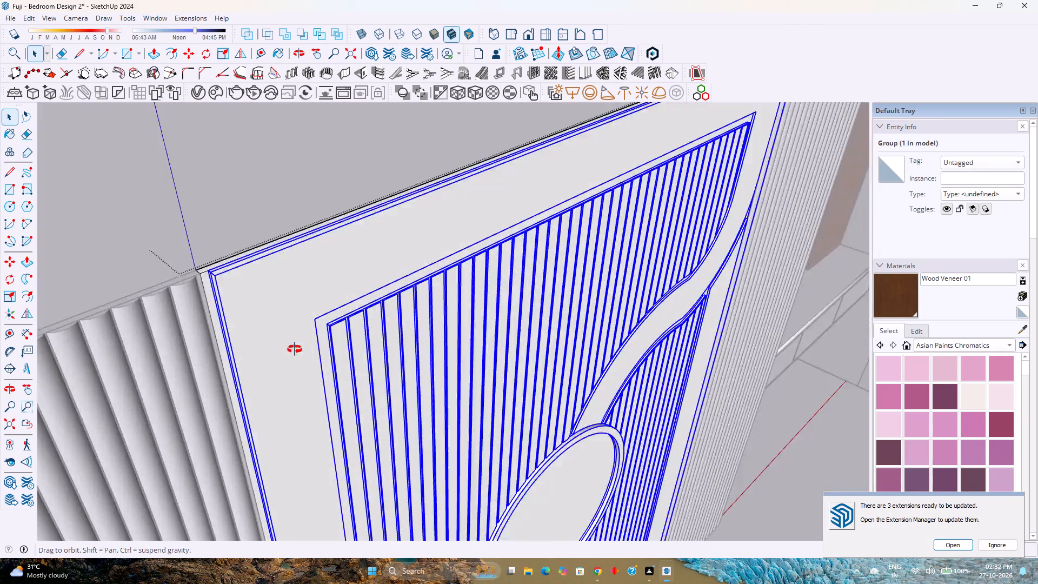
middle_click_drag(295, 349, 322, 389)
middle_click(322, 389)
scroll(210, 332, "up", 3)
left_click(210, 332)
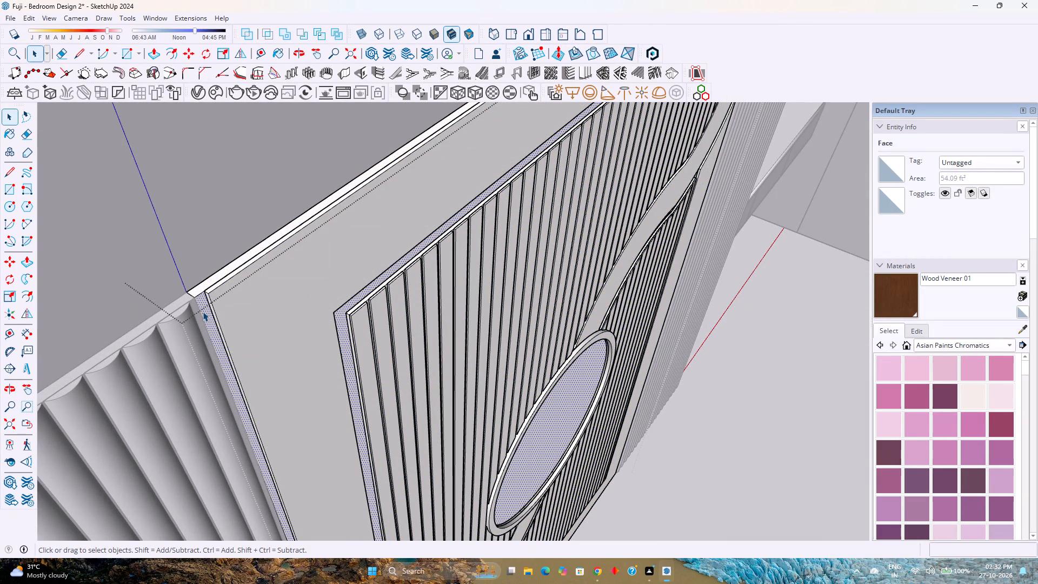
double_click(203, 313)
triple_click(203, 313)
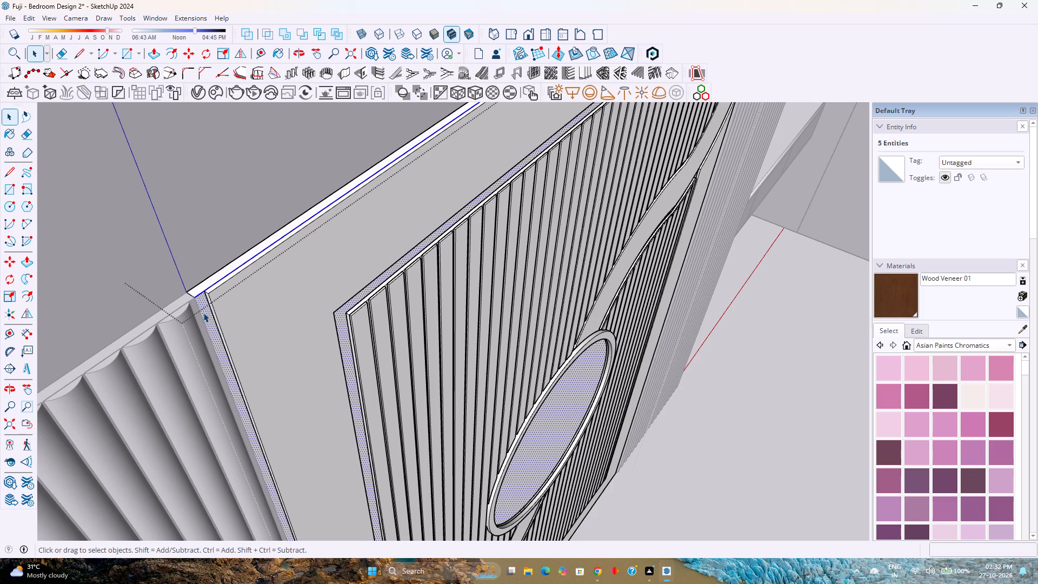
Examine the scene's existing materials in the V-Ray Asset Editor, including Bed Back Round Light, Wood Veneer 01 and Wood Cherry Original.
left_click(196, 95)
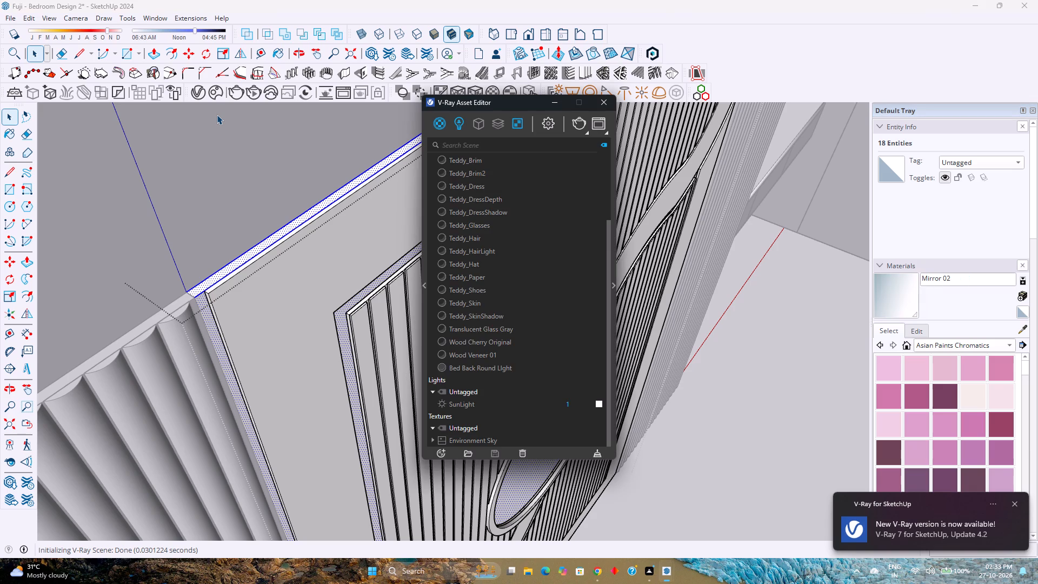
left_click(514, 364)
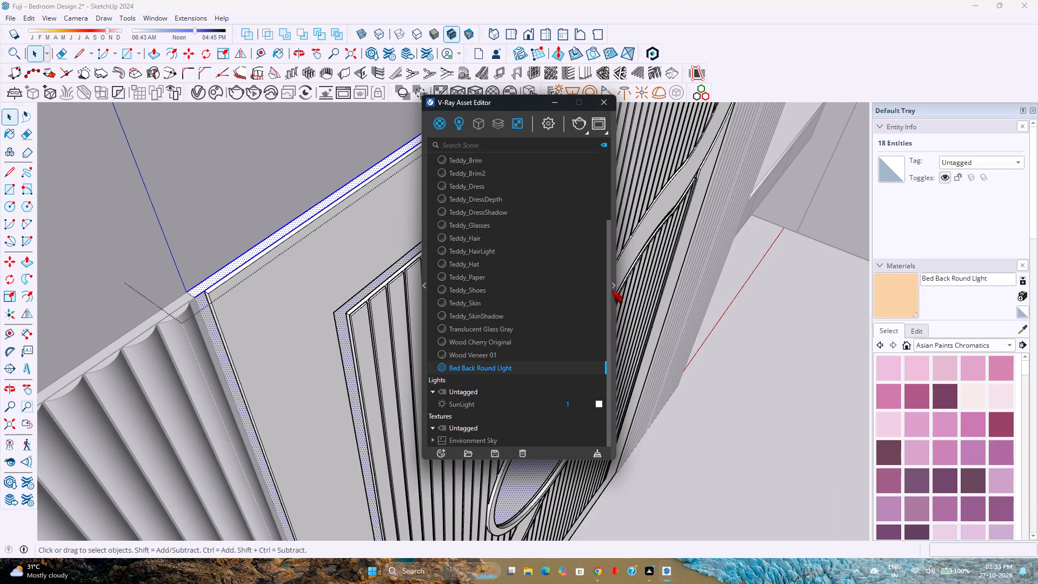
left_click(612, 290)
left_click(541, 355)
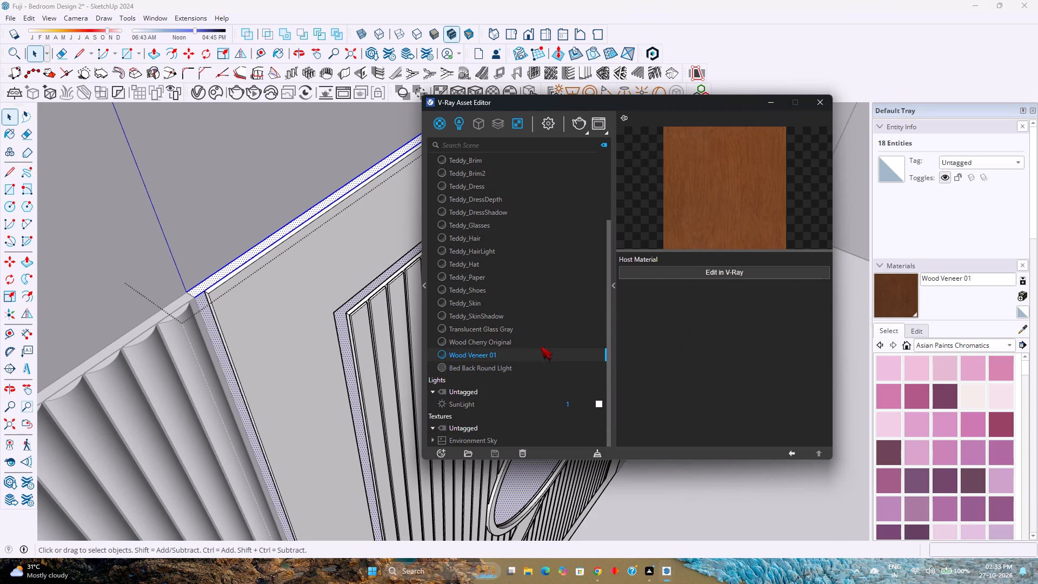
left_click(540, 343)
scroll(533, 336, "up", 7)
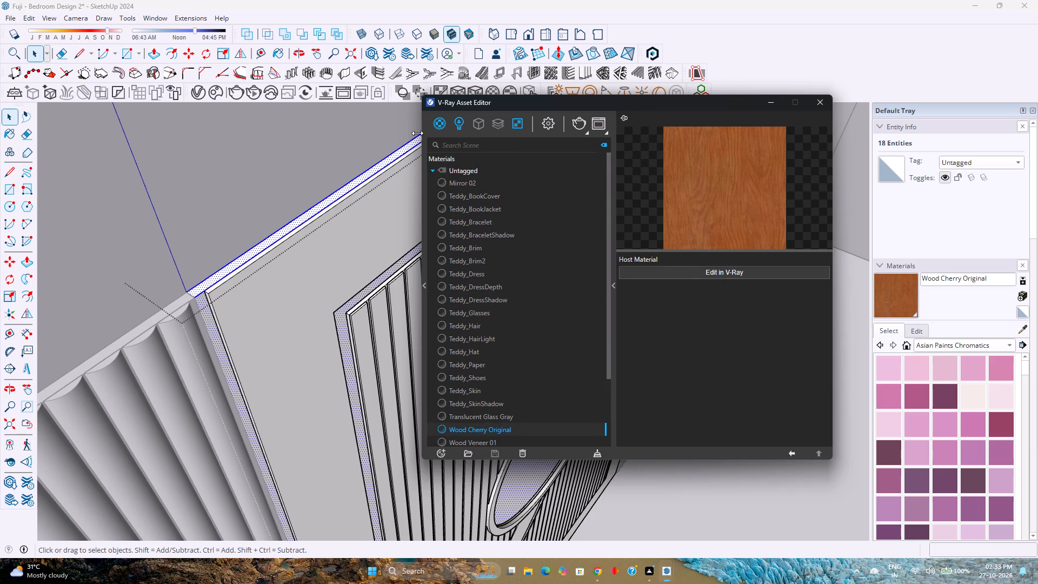
Import Paint Yellow Matte 0.02cm from the downloaded Chaos Cosmos assets and apply it to the selected backing panel.
left_click(214, 89)
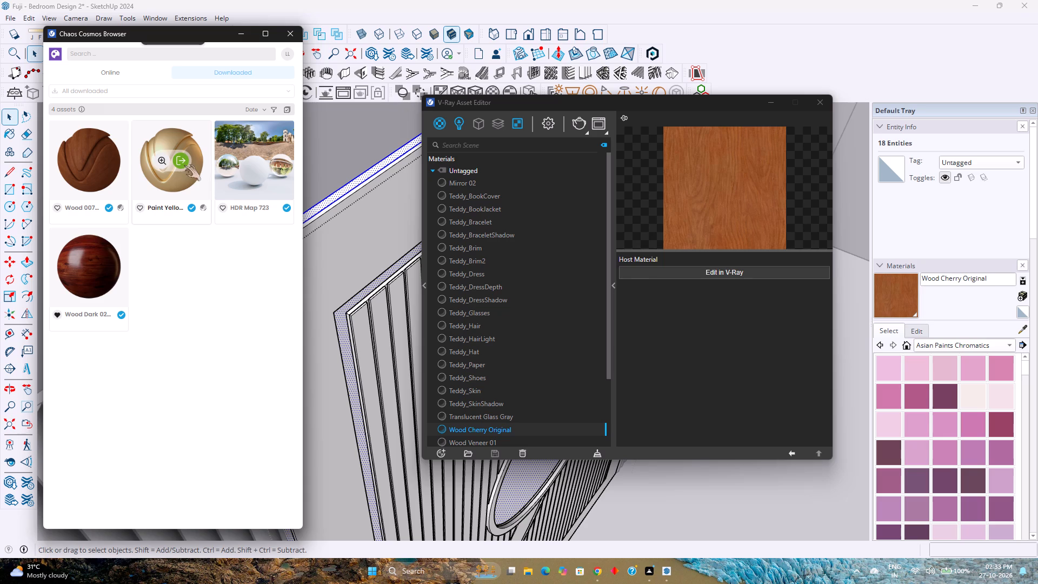
left_click(181, 161)
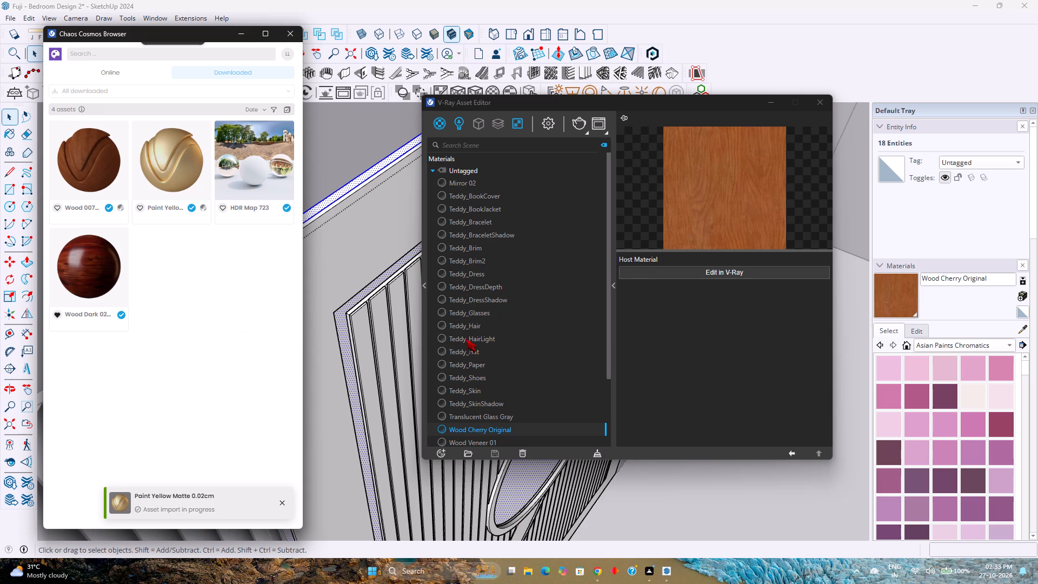
scroll(458, 298, "down", 4)
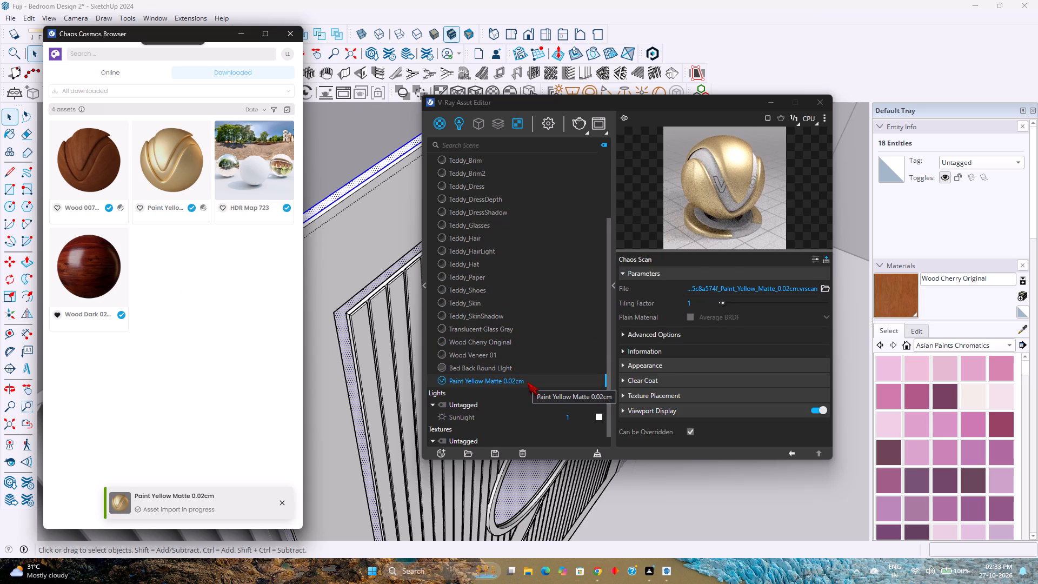
right_click(527, 382)
left_click(550, 266)
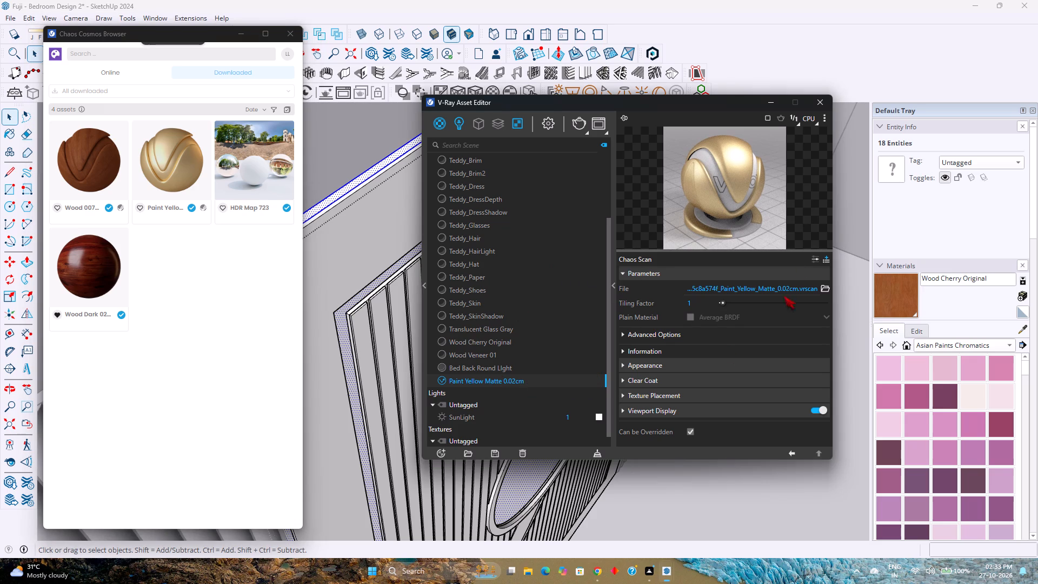
Set the viewport colour of Paint Yellow Matte 0.02cm to a pale yellow with hue 54, saturation 100 and lightness 77.
left_click(900, 174)
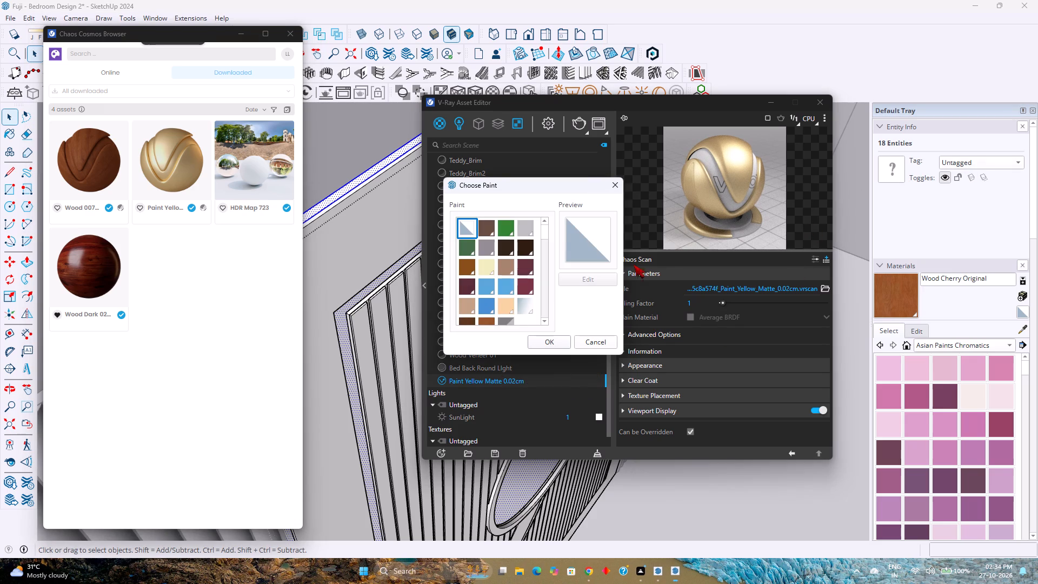
scroll(517, 294, "down", 4)
scroll(517, 293, "up", 1)
left_click(519, 286)
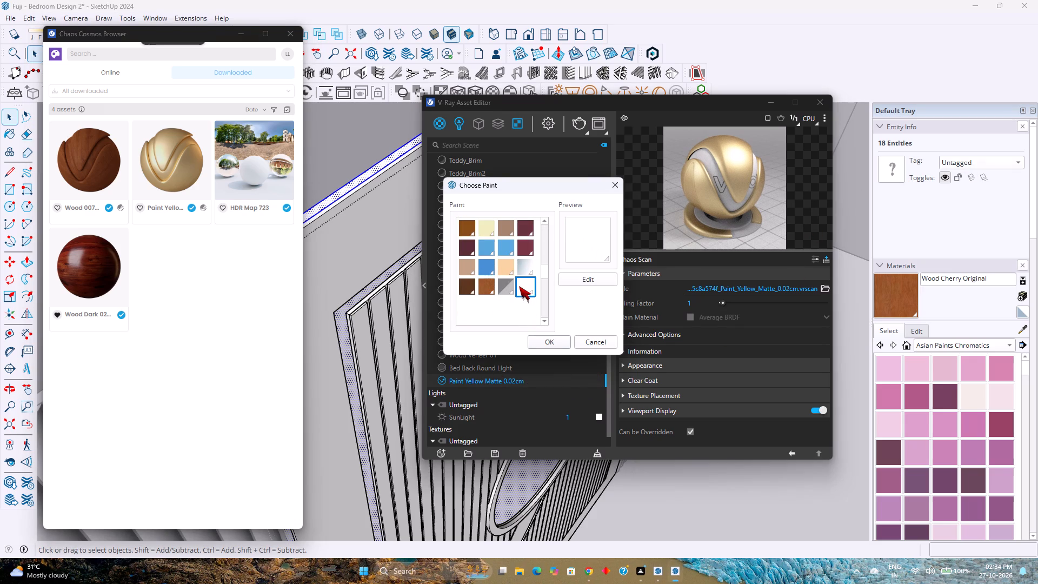
left_click(577, 282)
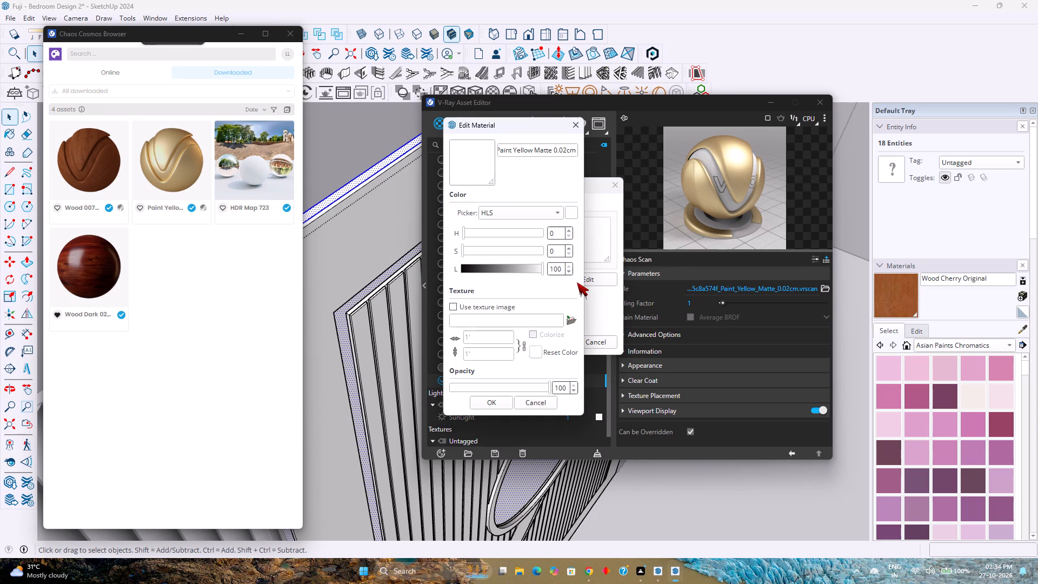
left_click(525, 210)
left_click(518, 198)
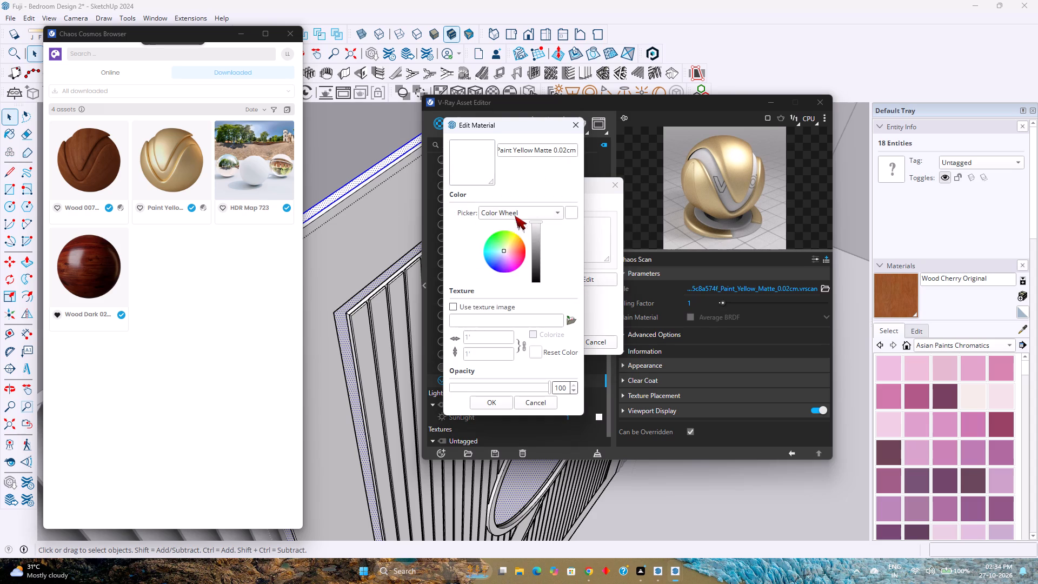
left_click(531, 211)
left_click(498, 222)
left_click_drag(478, 231, 491, 232)
left_click_drag(468, 250, 504, 253)
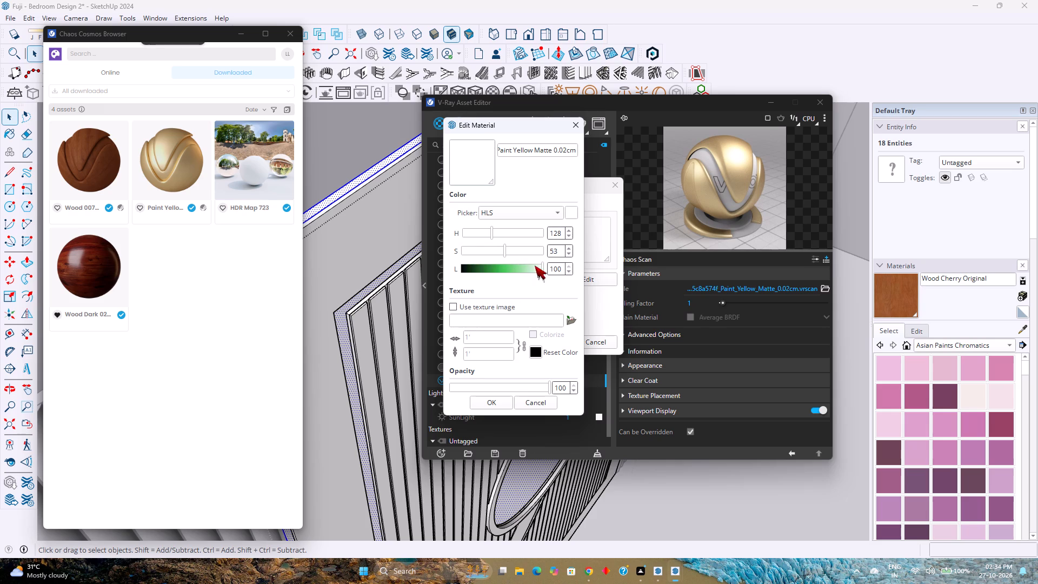
left_click_drag(535, 266, 512, 270)
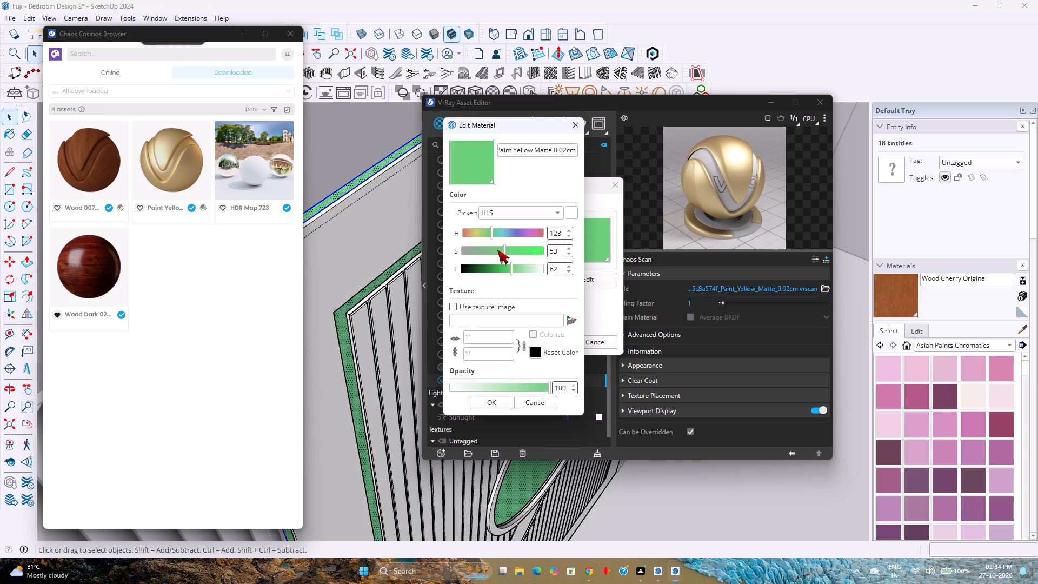
left_click_drag(489, 235, 473, 238)
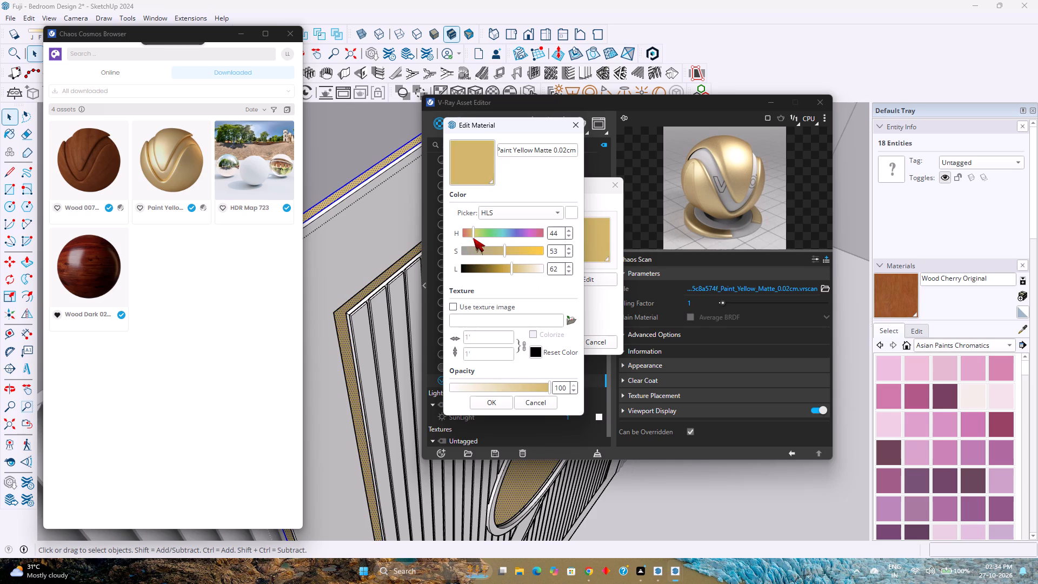
left_click_drag(473, 238, 481, 239)
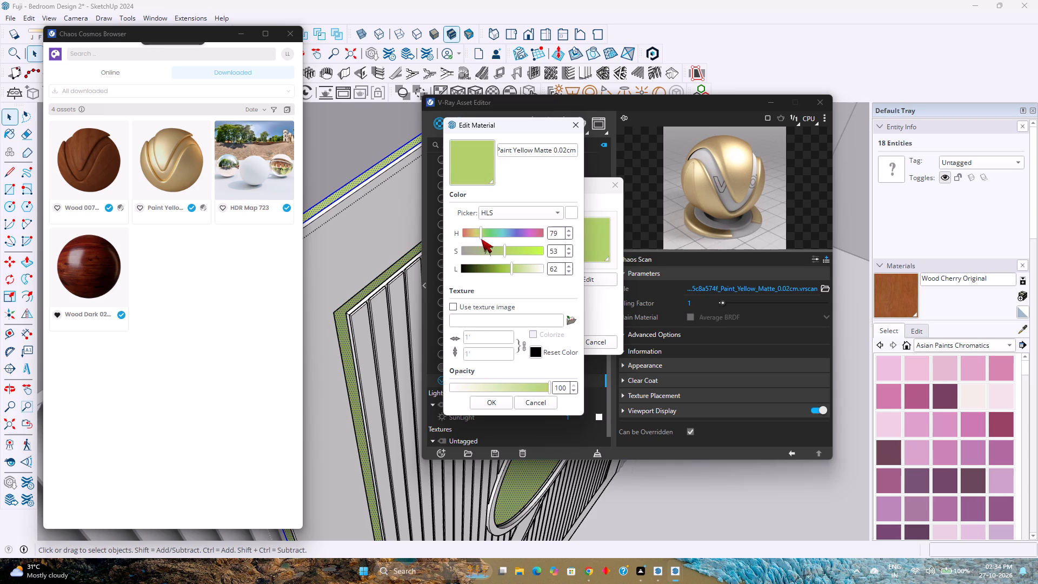
left_click_drag(481, 239, 477, 237)
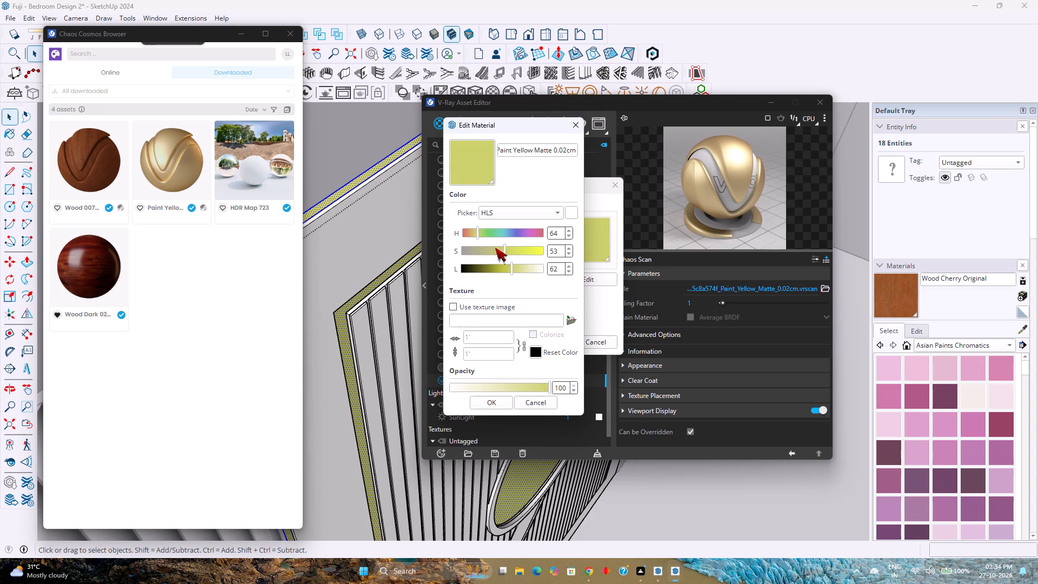
left_click_drag(509, 248, 542, 251)
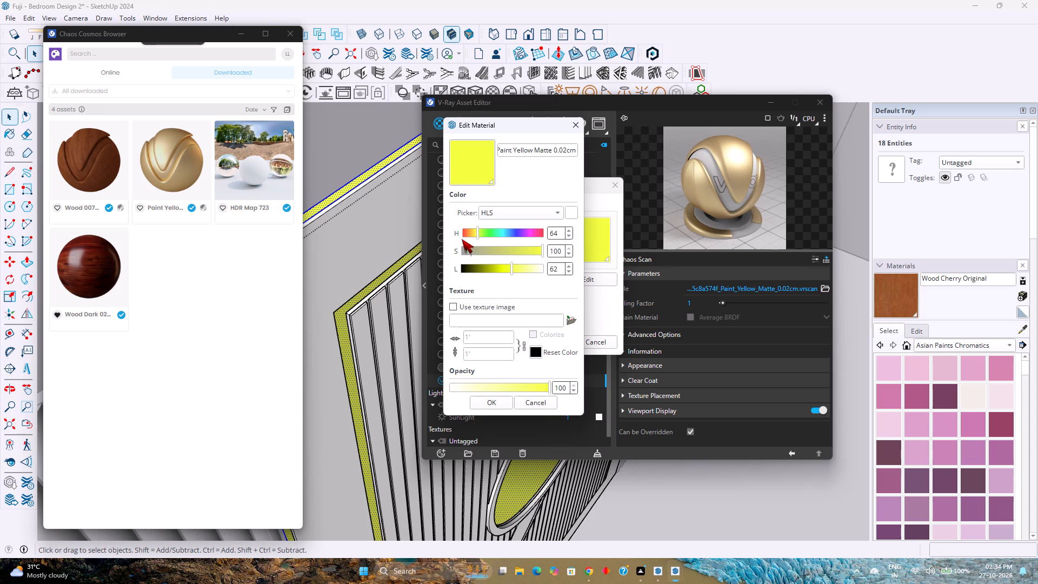
left_click(474, 233)
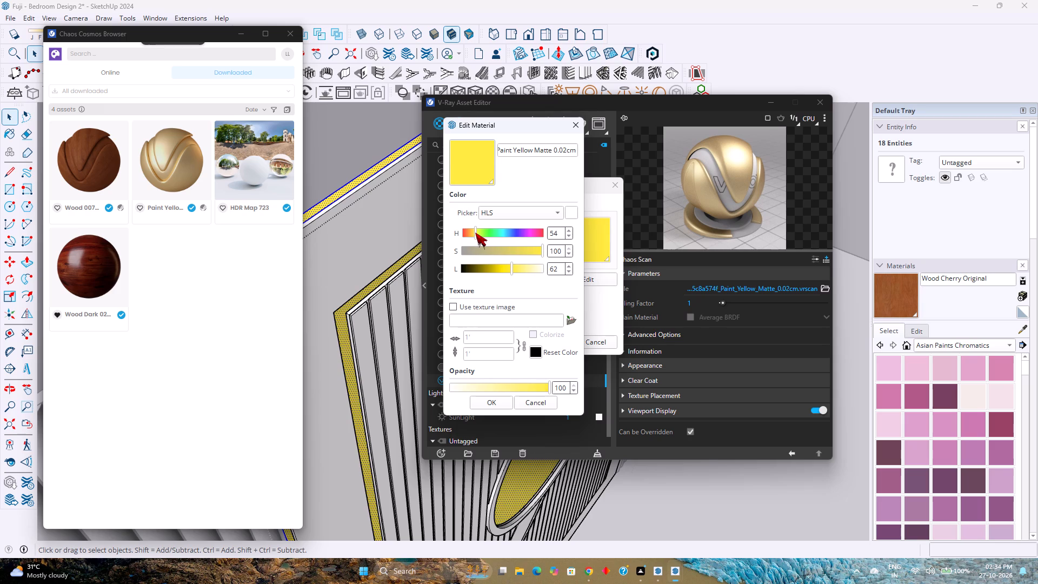
left_click_drag(514, 269, 524, 270)
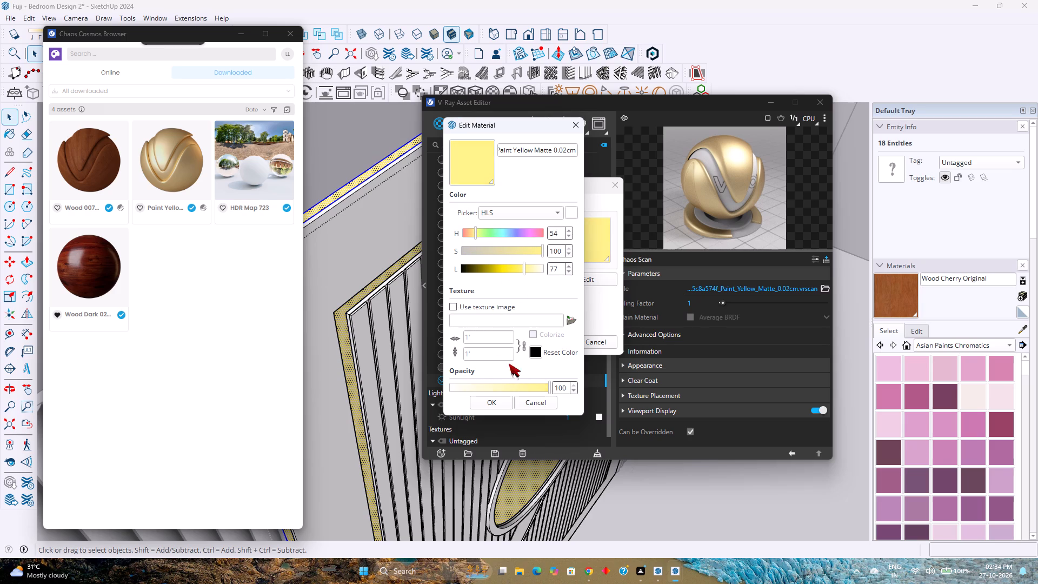
left_click(502, 401)
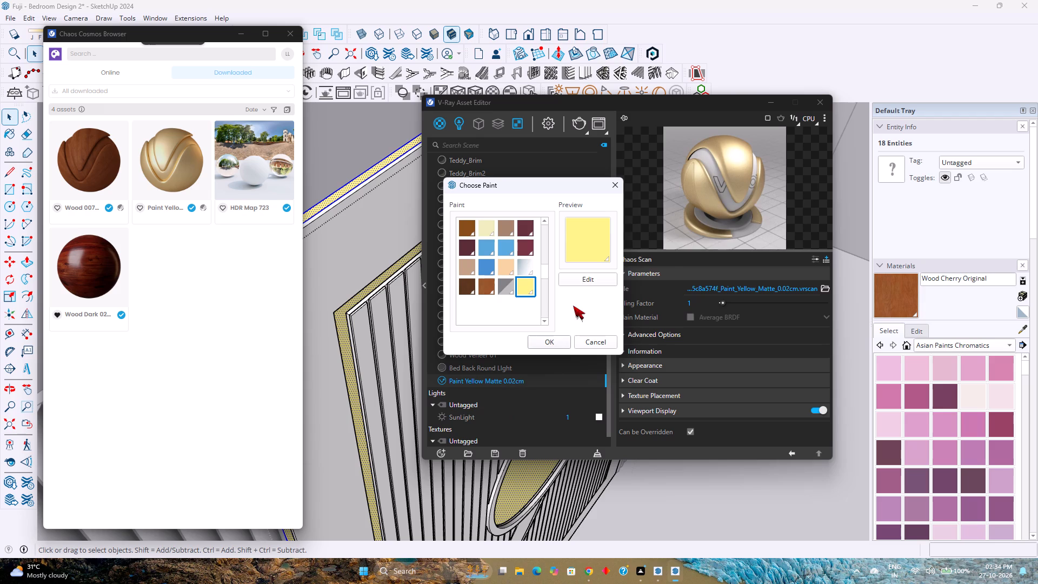
left_click(549, 339)
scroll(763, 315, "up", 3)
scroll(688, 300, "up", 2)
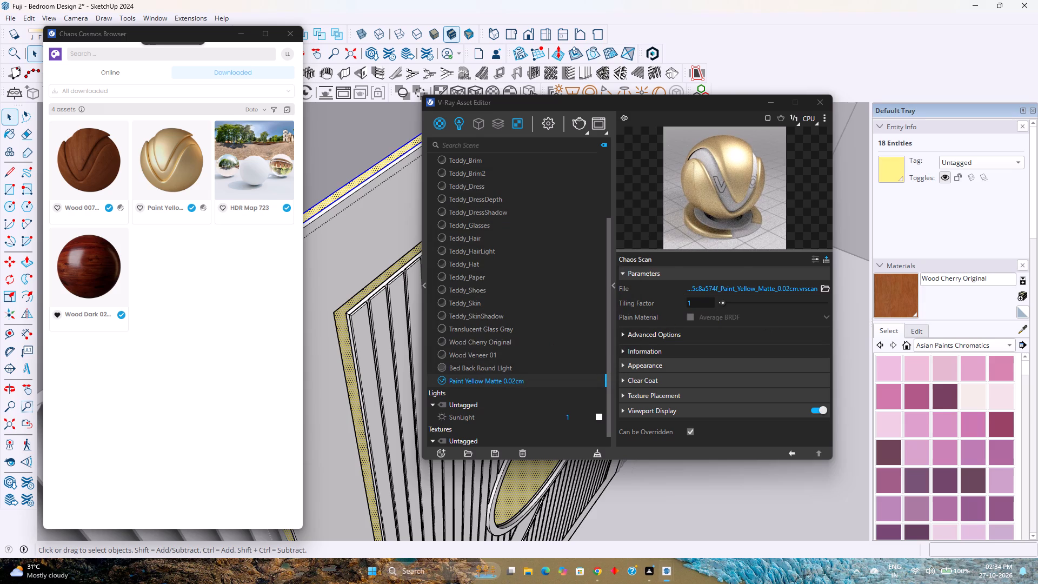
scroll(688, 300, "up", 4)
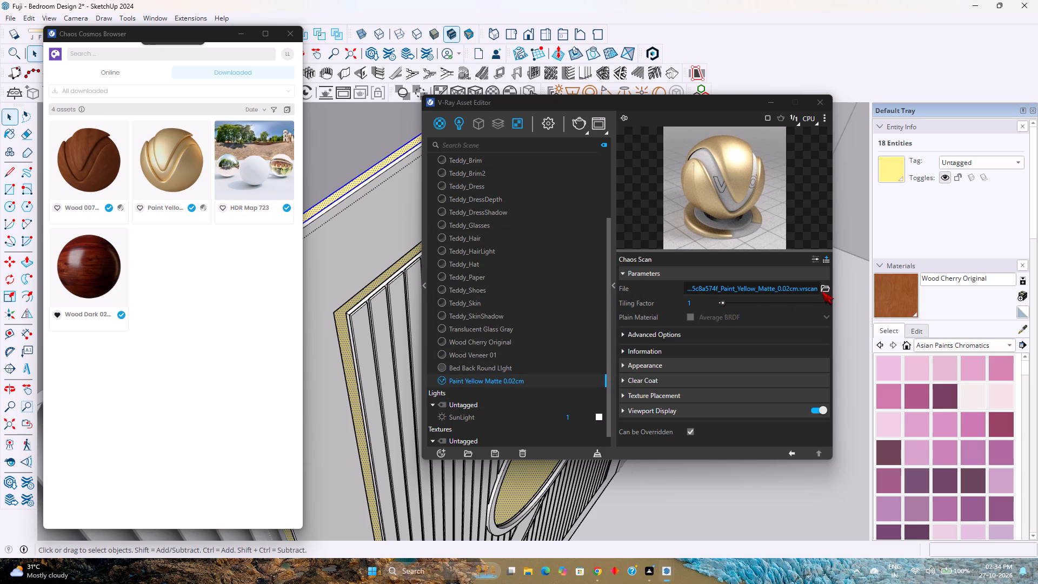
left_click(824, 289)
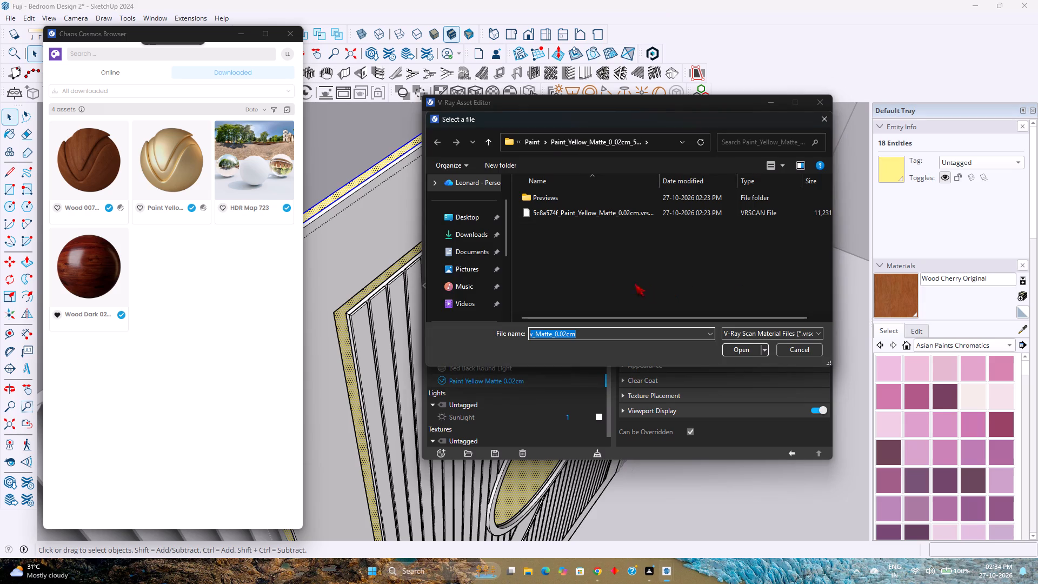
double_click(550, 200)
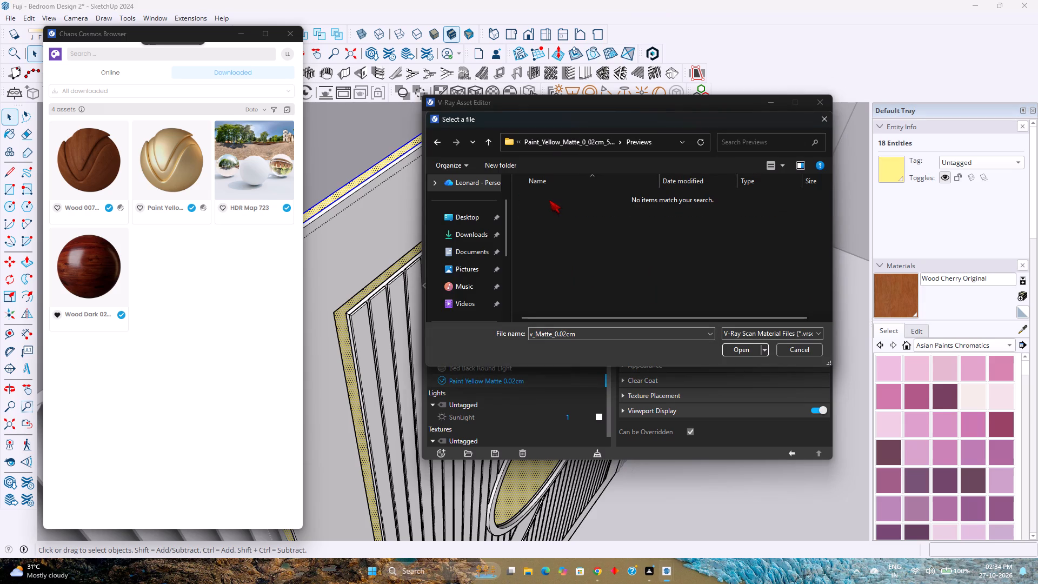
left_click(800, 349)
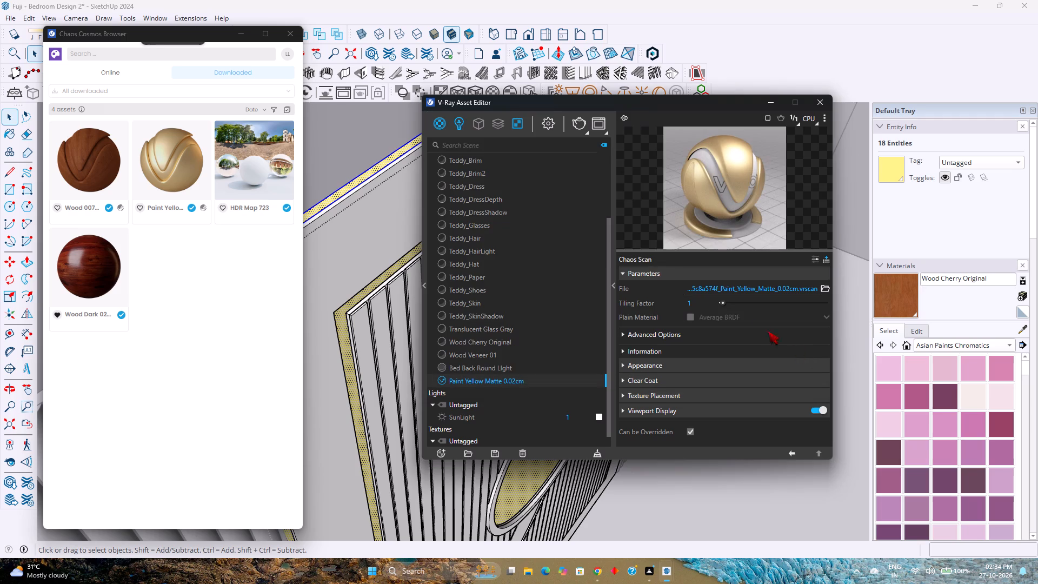
Set the tiling factor of the Paint Yellow Matte 0.02cm scan material to 26.
left_click_drag(722, 303, 748, 301)
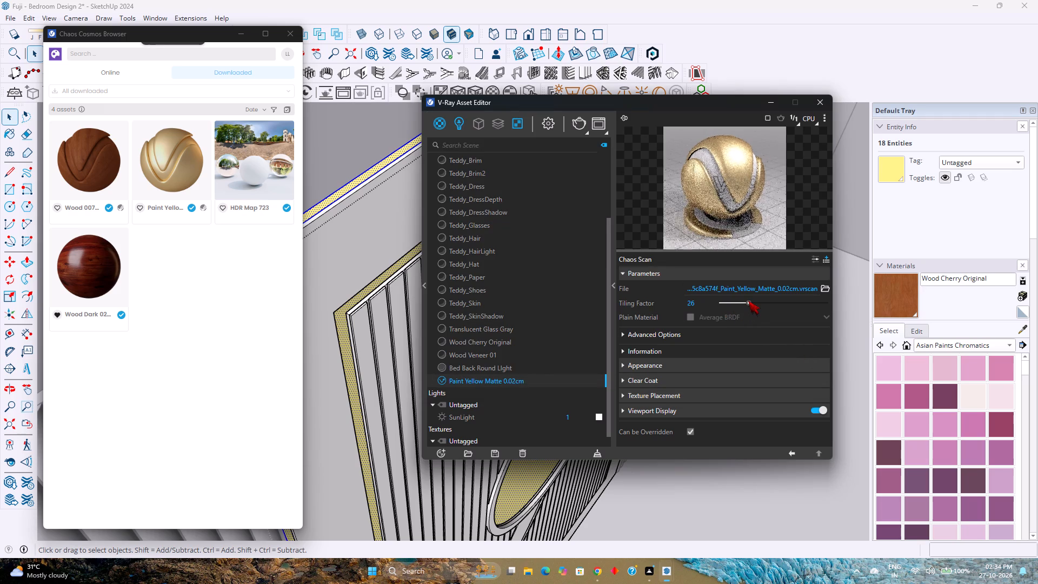
left_click(748, 301)
double_click(718, 318)
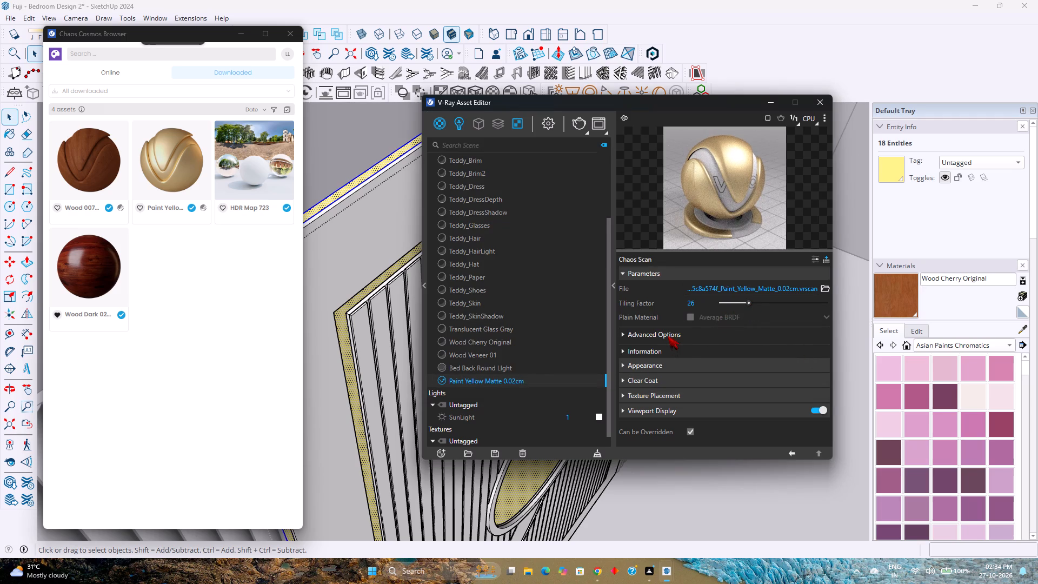
Examine the advanced and viewport display options of Paint Yellow Matte 0.02cm, keeping its viewport texture mode on Auto.
left_click(668, 335)
left_click(668, 335)
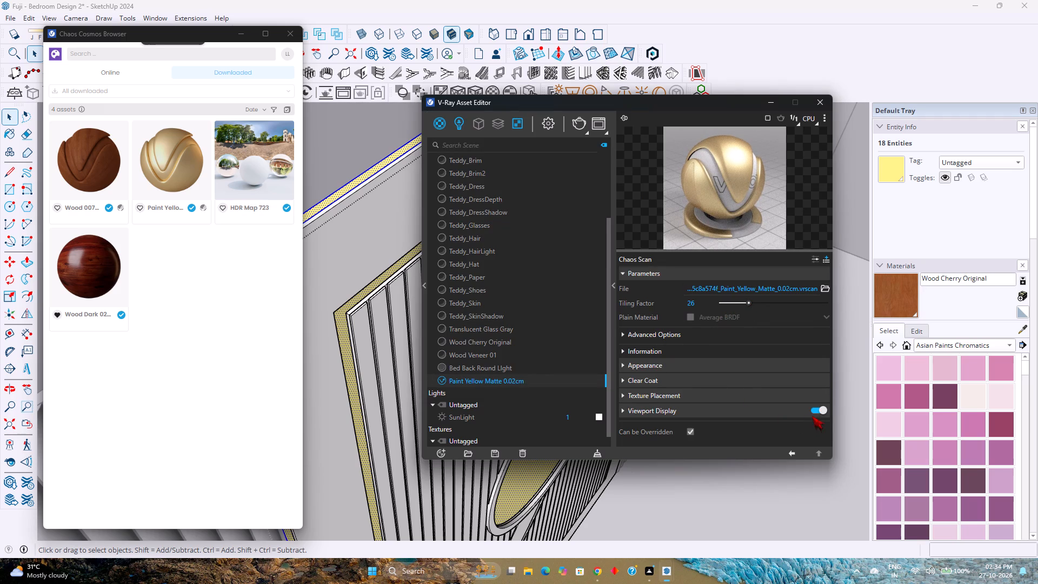
left_click(819, 408)
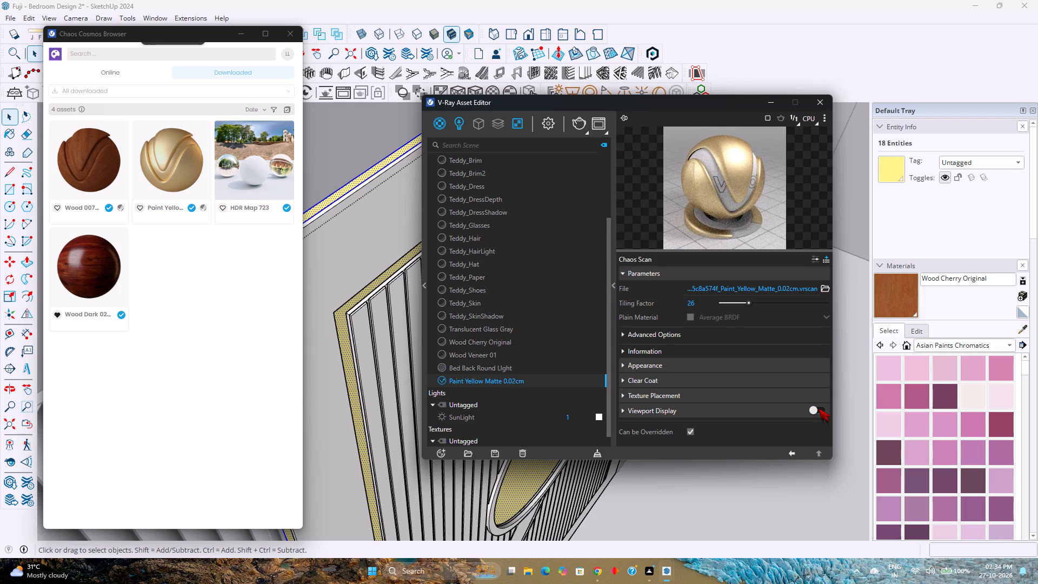
left_click(819, 408)
scroll(698, 359, "down", 3)
left_click(657, 410)
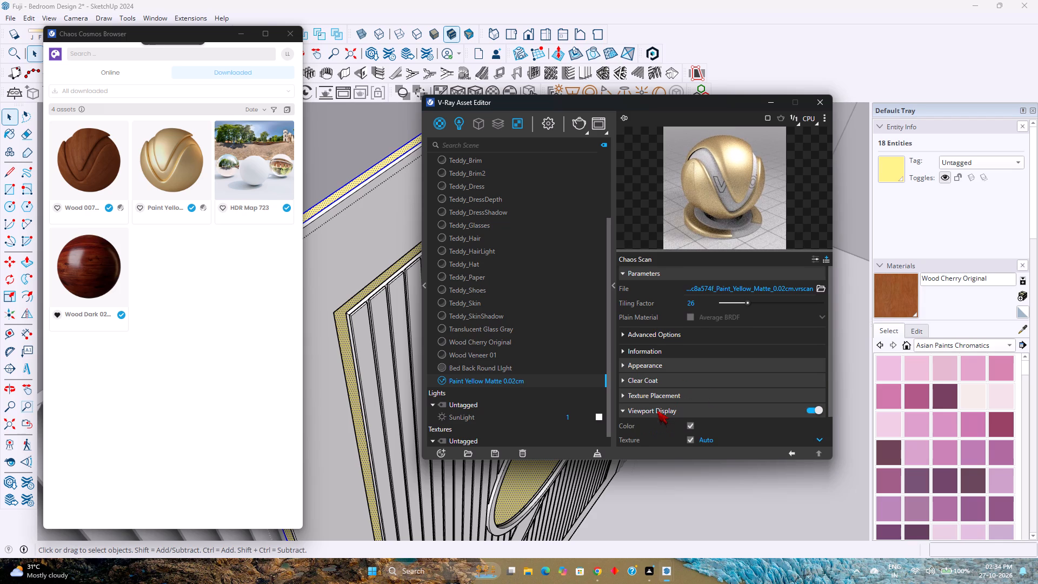
scroll(659, 403, "down", 4)
left_click(715, 413)
left_click(716, 404)
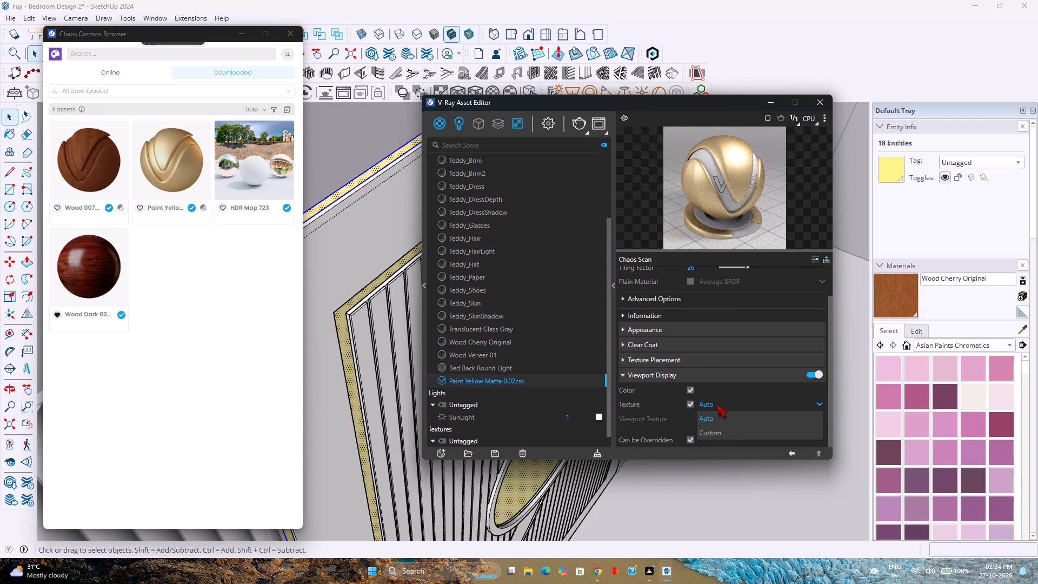
left_click(722, 419)
Set the texture placement type of Paint Yellow Matte 0.02cm to Tri-Planar Projection and expand its clear coat settings.
left_click(673, 354)
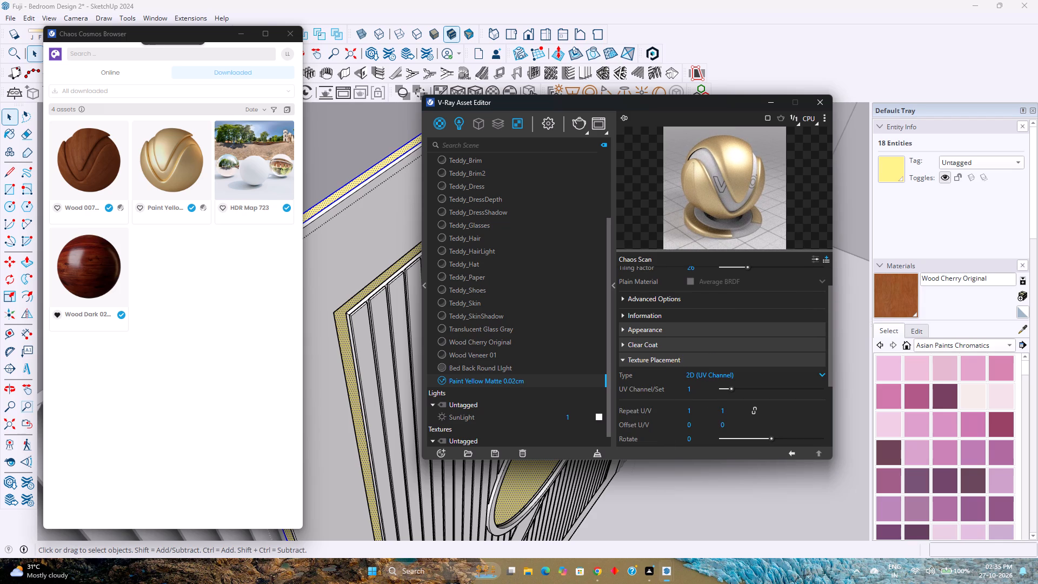
left_click(716, 374)
left_click(717, 401)
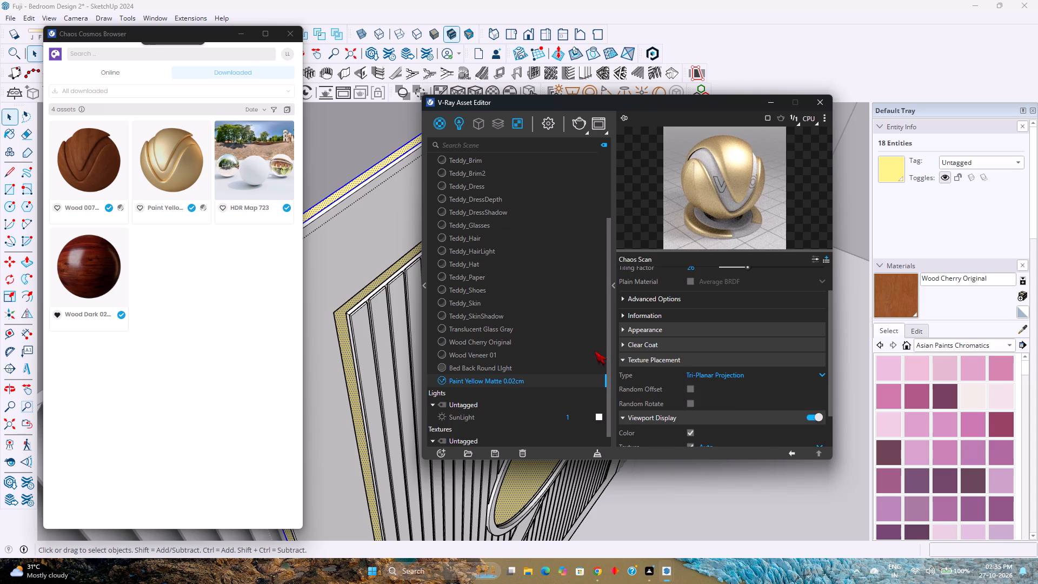
scroll(656, 349, "up", 1)
left_click(657, 381)
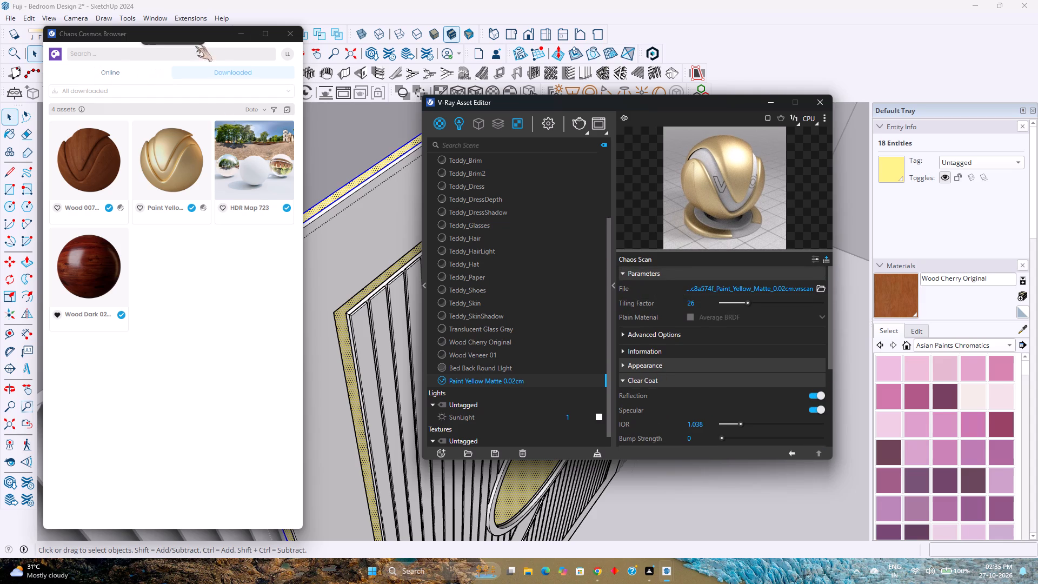
Close the Chaos Cosmos Browser and start a V-Ray interactive render of the current view.
left_click(292, 40)
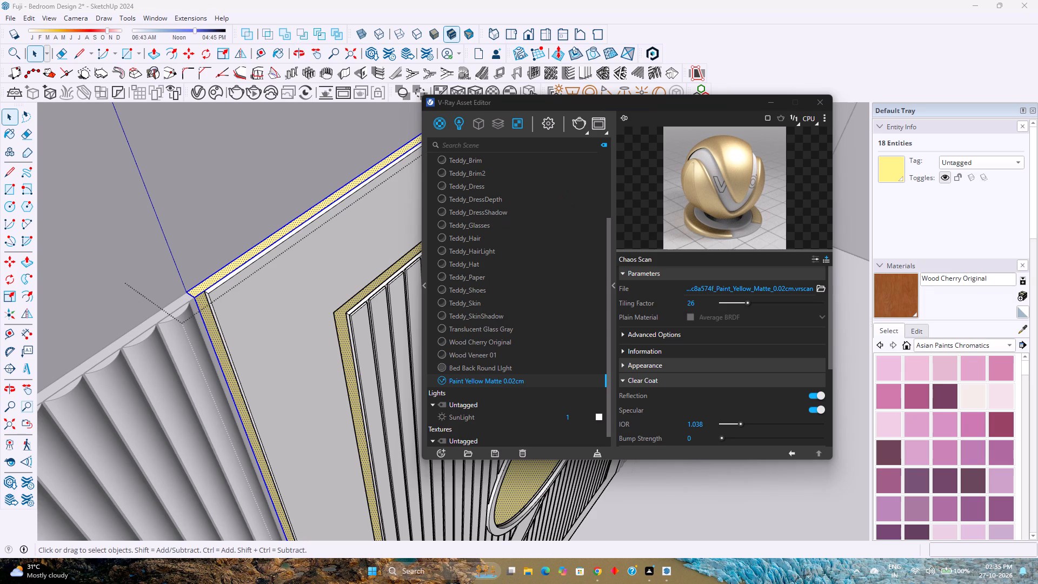
left_click(581, 129)
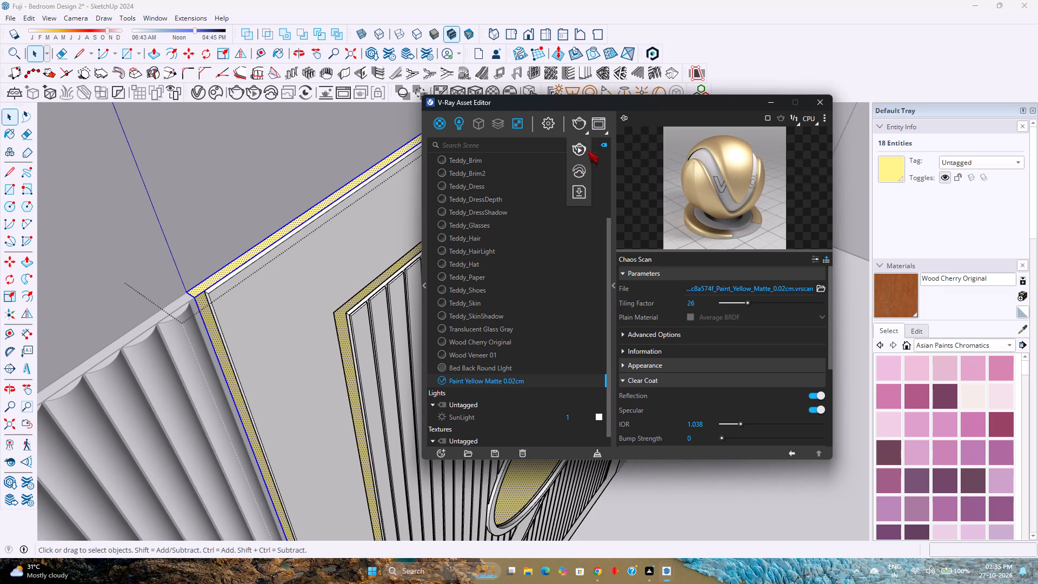
left_click(583, 149)
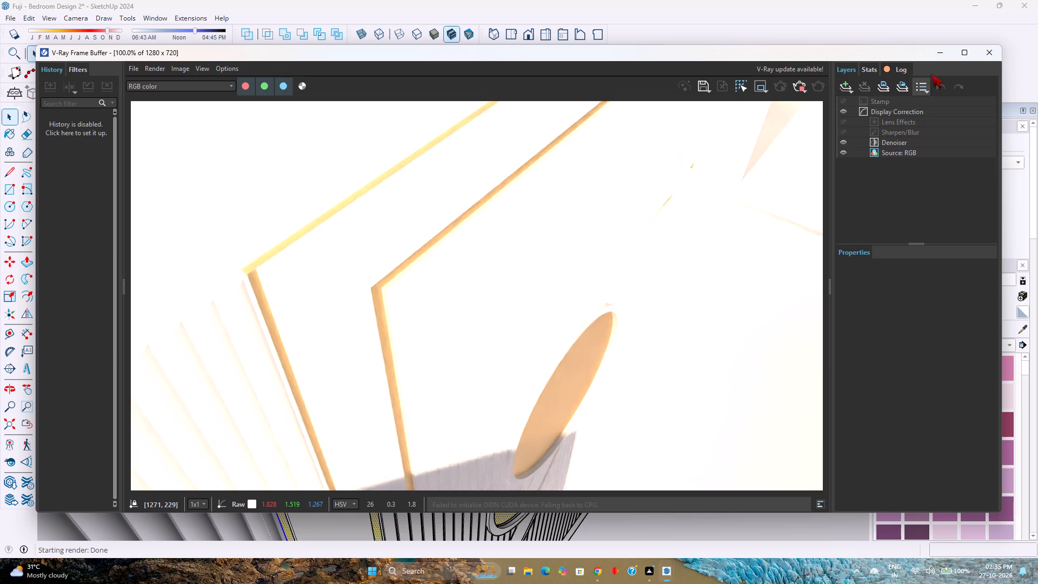
left_click(939, 52)
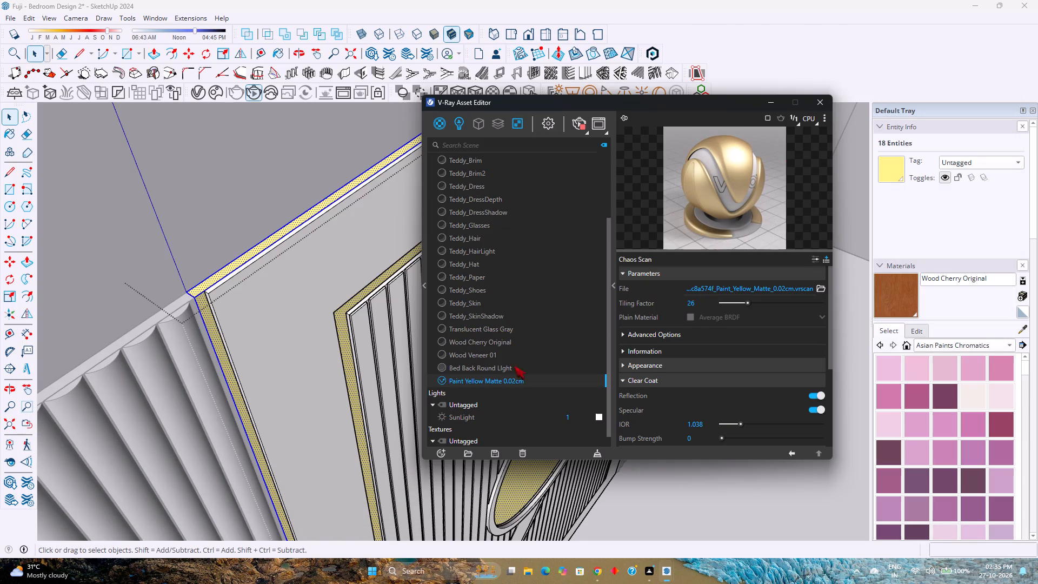
Check the gold trim and disc of the feature wall in the interactive render from a wider oblique view.
scroll(241, 373, "down", 6)
middle_click_drag(306, 426, 241, 324)
middle_click(238, 319)
scroll(235, 306, "down", 3)
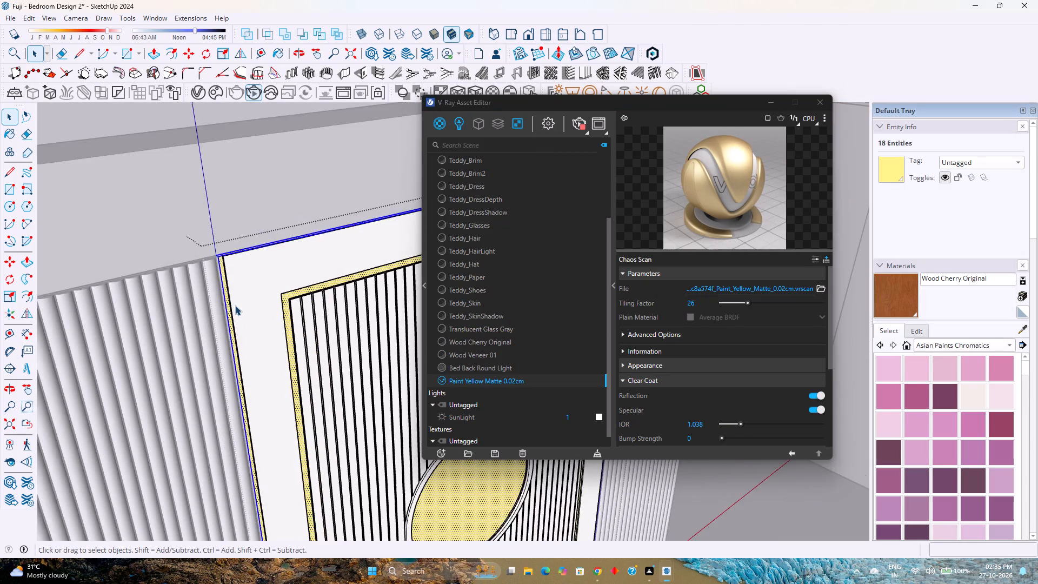
scroll(235, 306, "down", 4)
middle_click_drag(284, 394, 272, 349)
middle_click(272, 349)
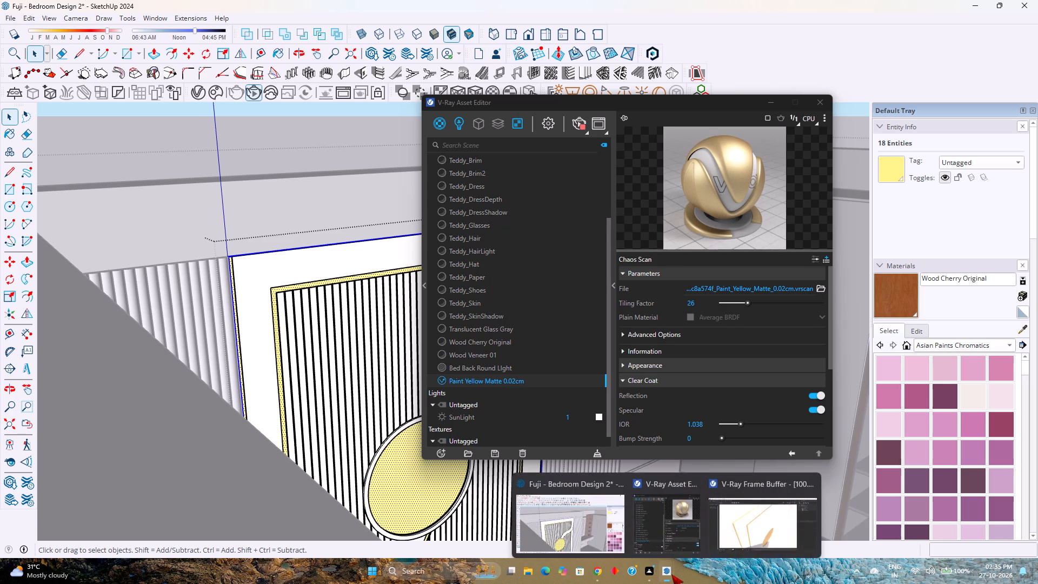
left_click(744, 524)
scroll(522, 404, "down", 2)
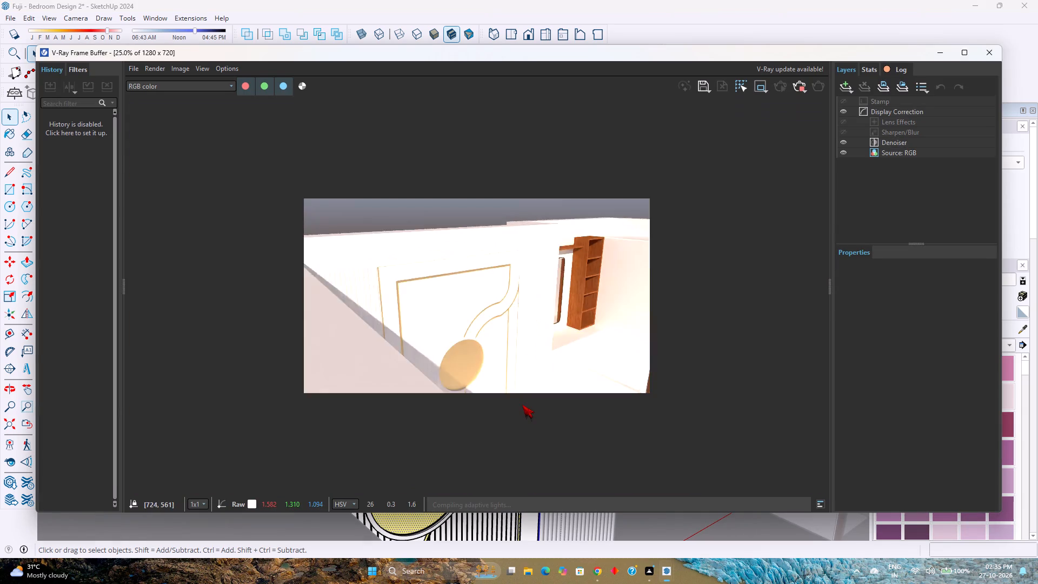
scroll(544, 401, "up", 2)
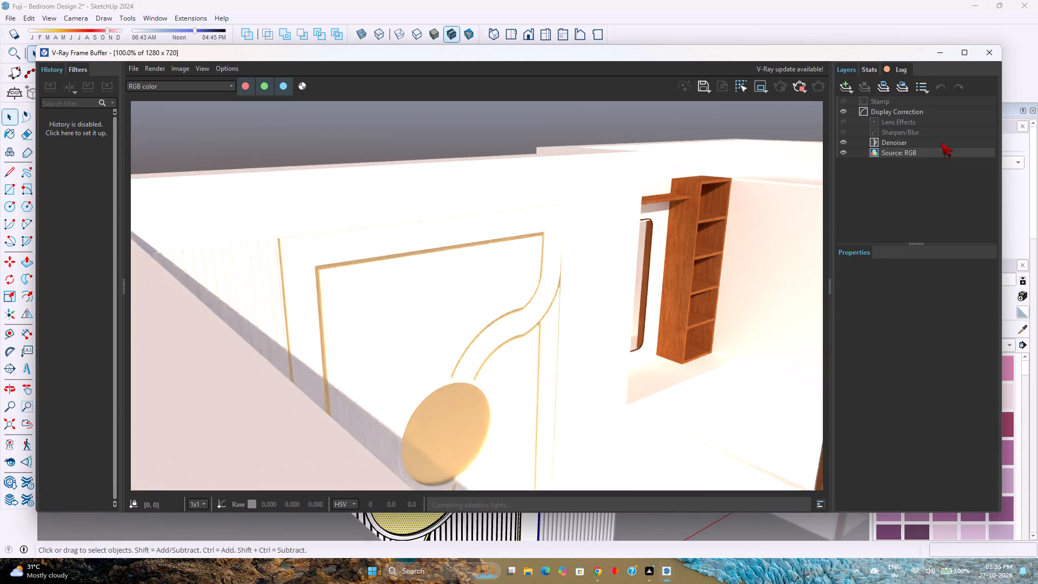
left_click(936, 54)
Check the whole feature wall in the interactive render from a front-facing view inside the room.
scroll(315, 458, "down", 6)
middle_click_drag(436, 496, 400, 480)
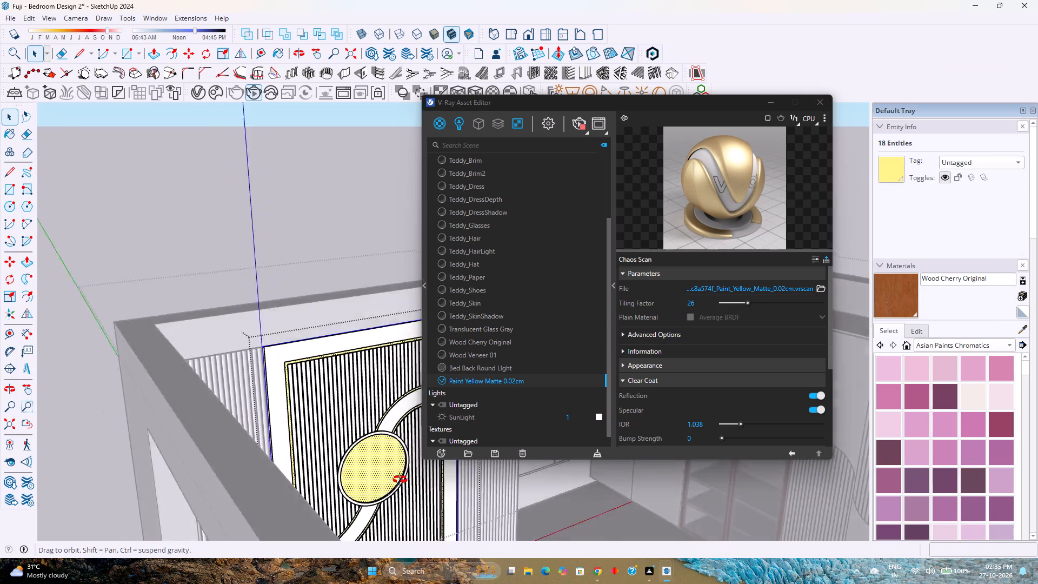
middle_click_drag(400, 480, 310, 418)
middle_click(300, 410)
scroll(291, 402, "down", 1)
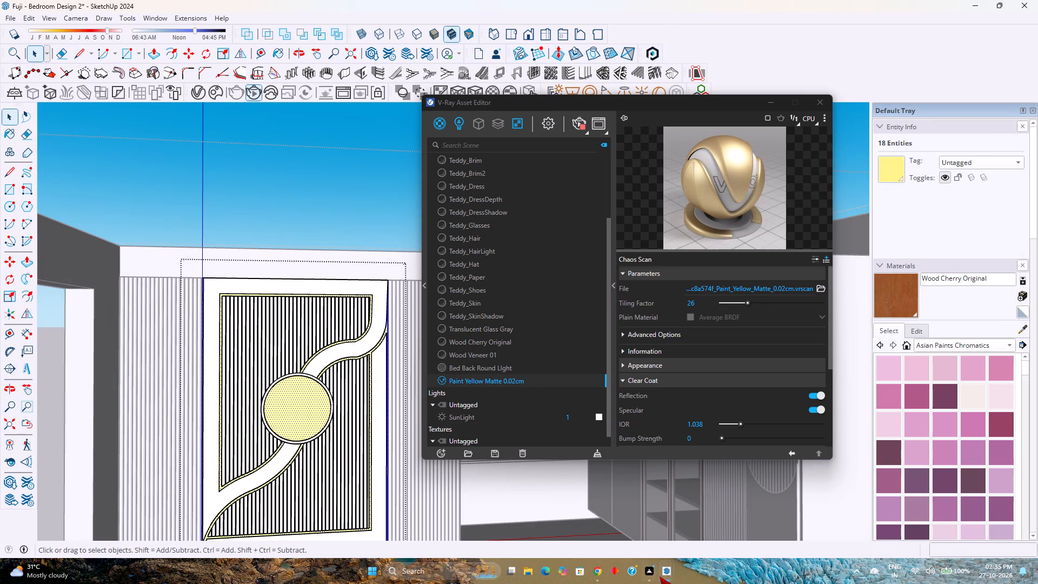
left_click(728, 526)
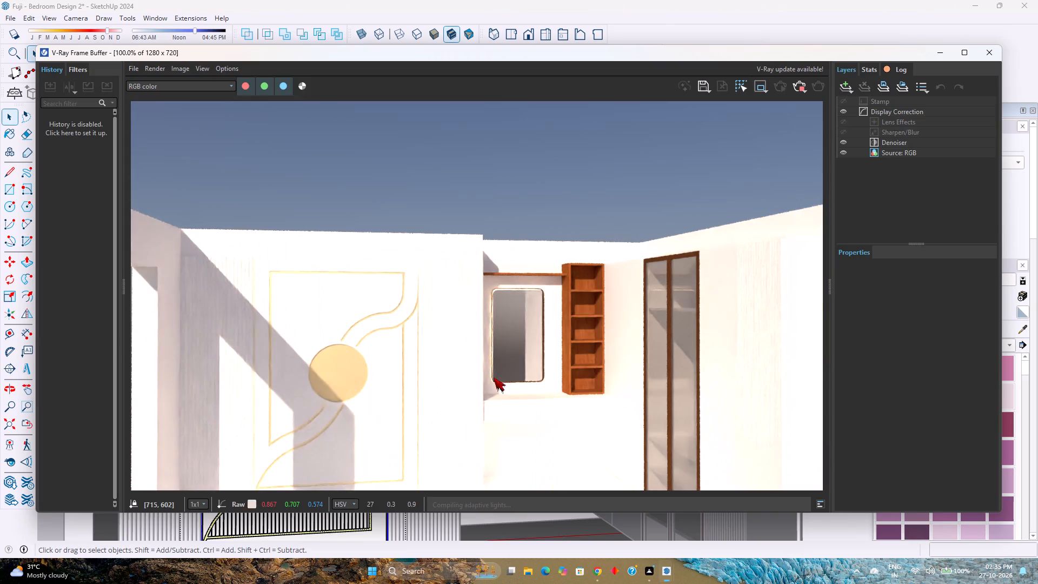
scroll(494, 376, "down", 3)
scroll(494, 376, "up", 2)
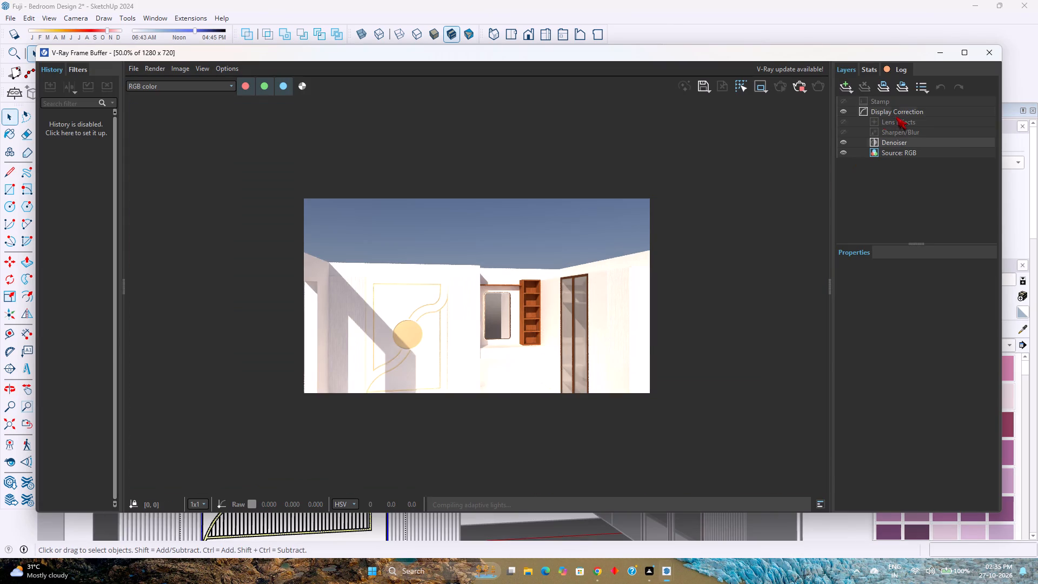
left_click(939, 51)
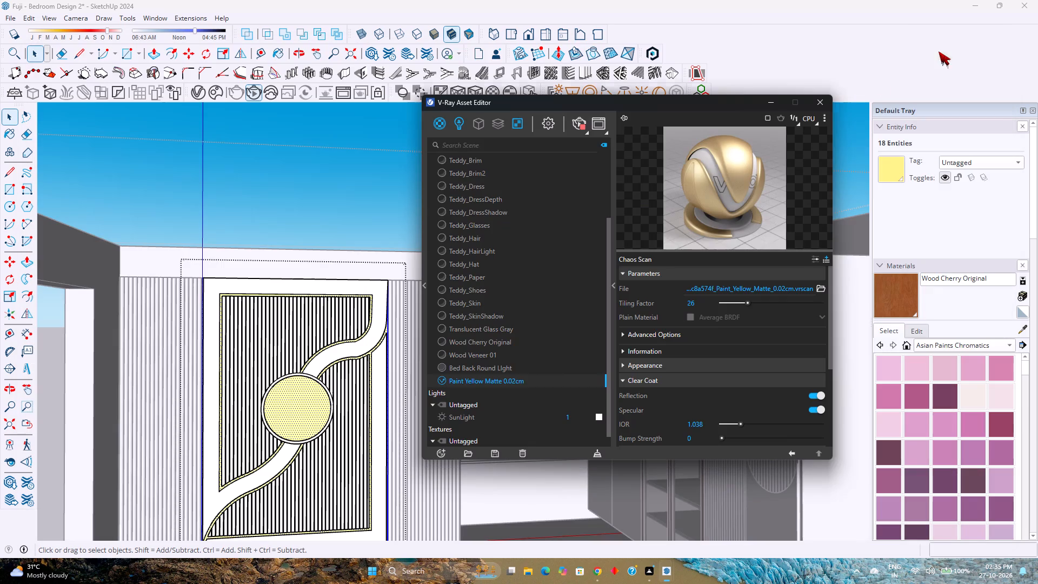
Enable the appearance filter of Paint Yellow Matte 0.02cm and set its colour to pale gold, R 0.972, G 0.891, B 0.512.
left_click(683, 360)
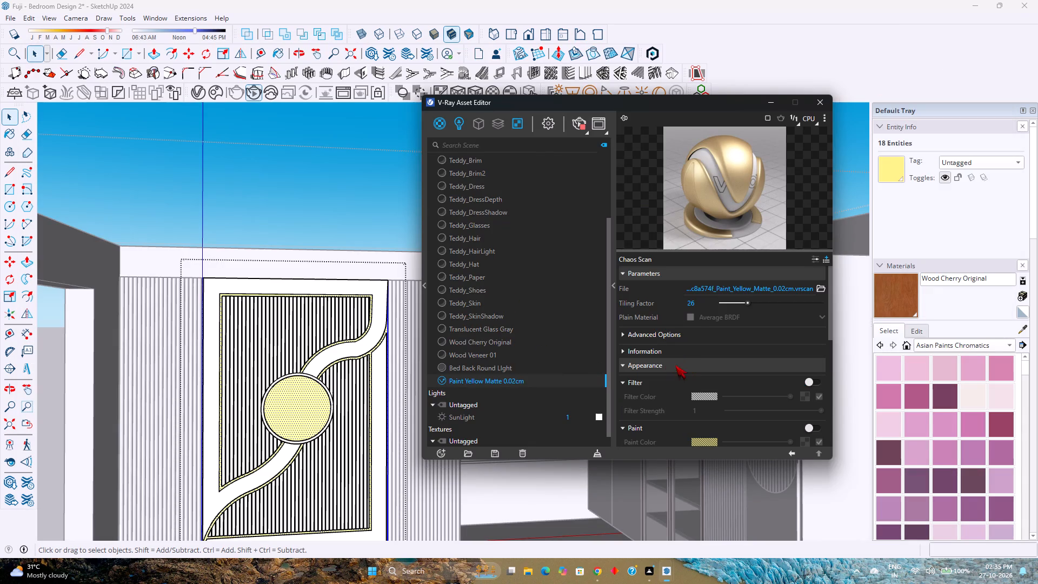
left_click(808, 379)
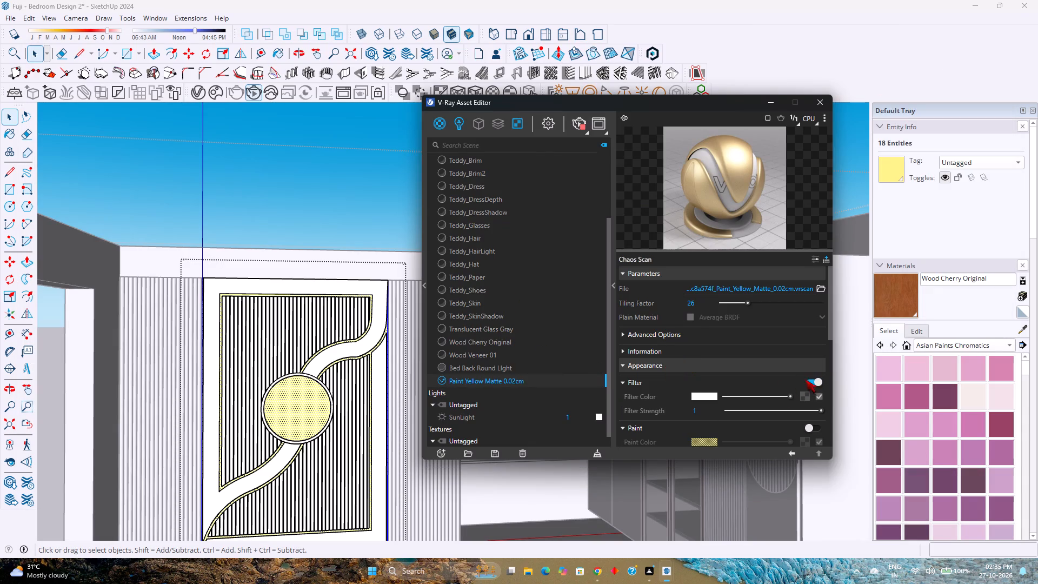
left_click(698, 397)
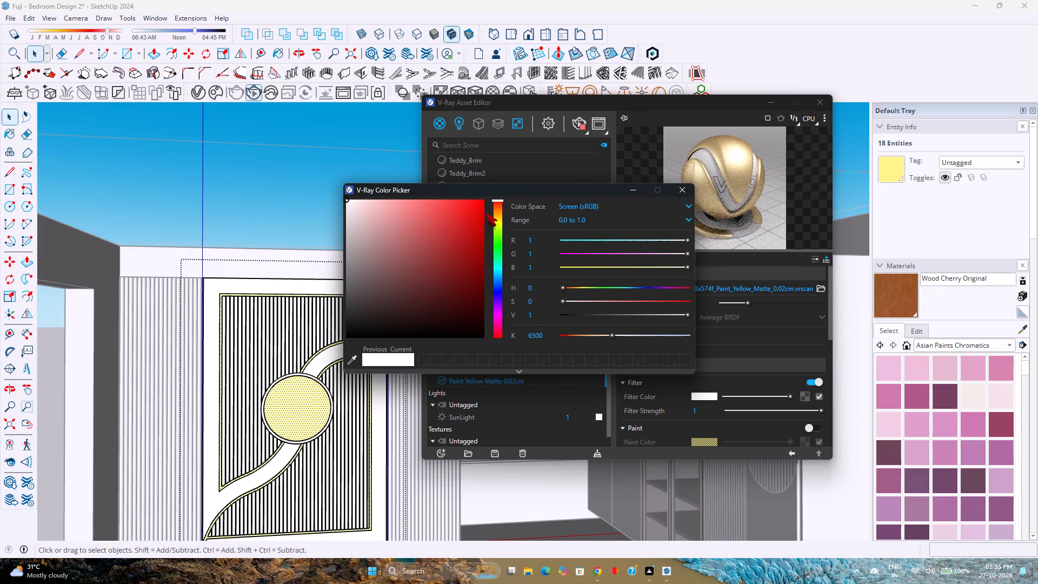
left_click(500, 216)
left_click(500, 216)
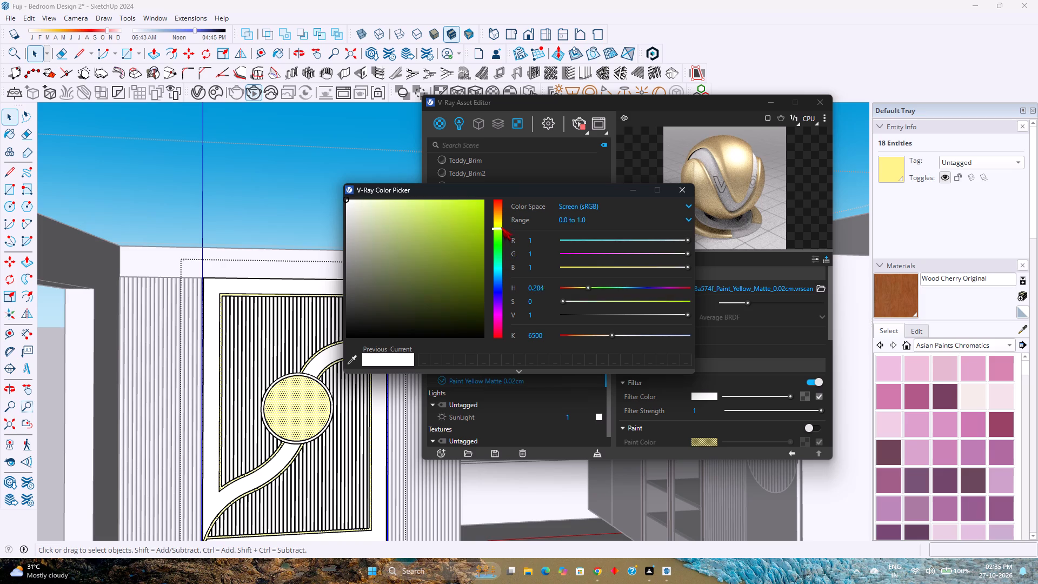
left_click(398, 203)
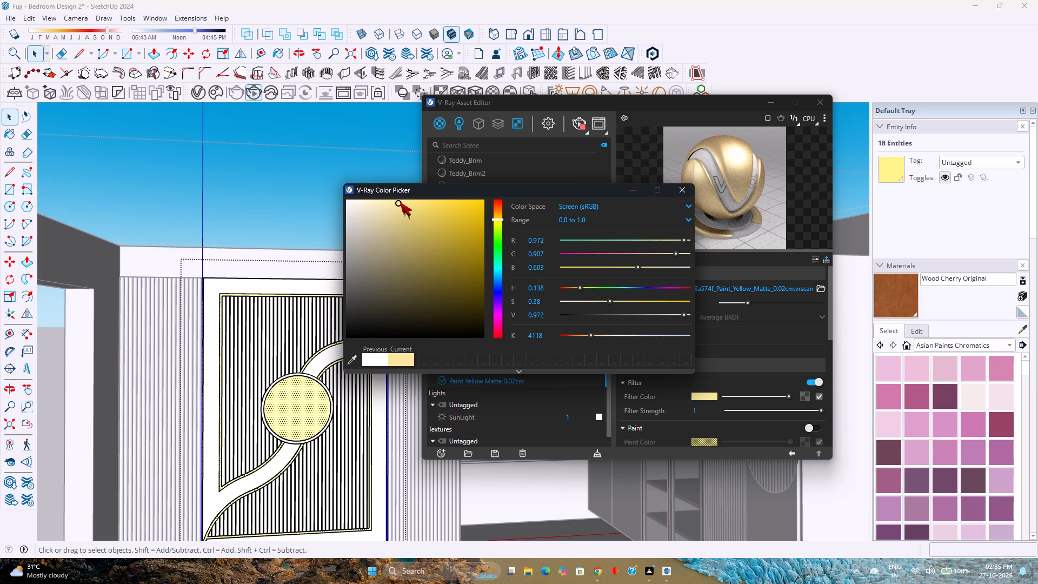
left_click_drag(400, 202, 411, 203)
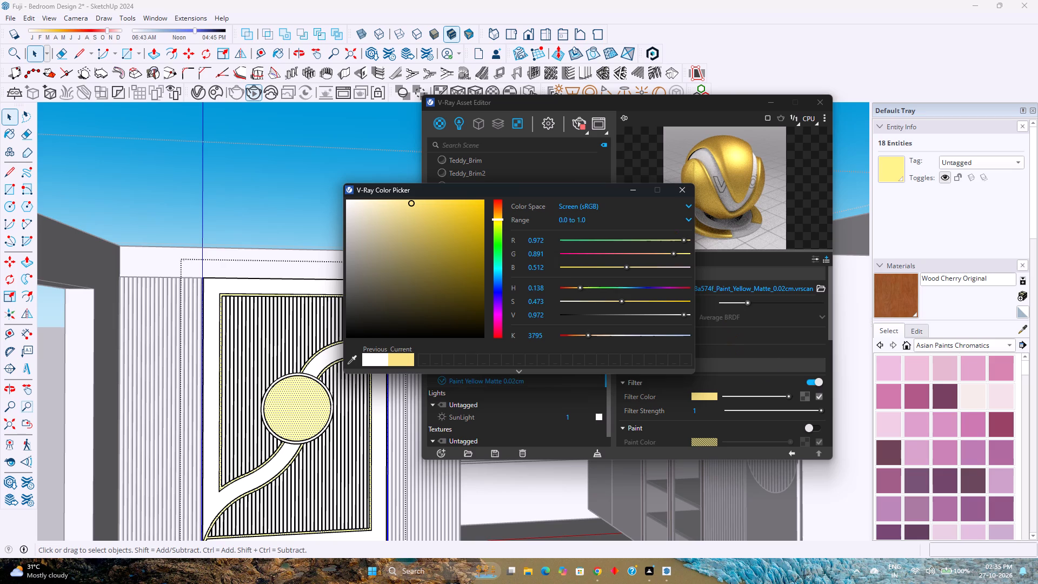
left_click(678, 191)
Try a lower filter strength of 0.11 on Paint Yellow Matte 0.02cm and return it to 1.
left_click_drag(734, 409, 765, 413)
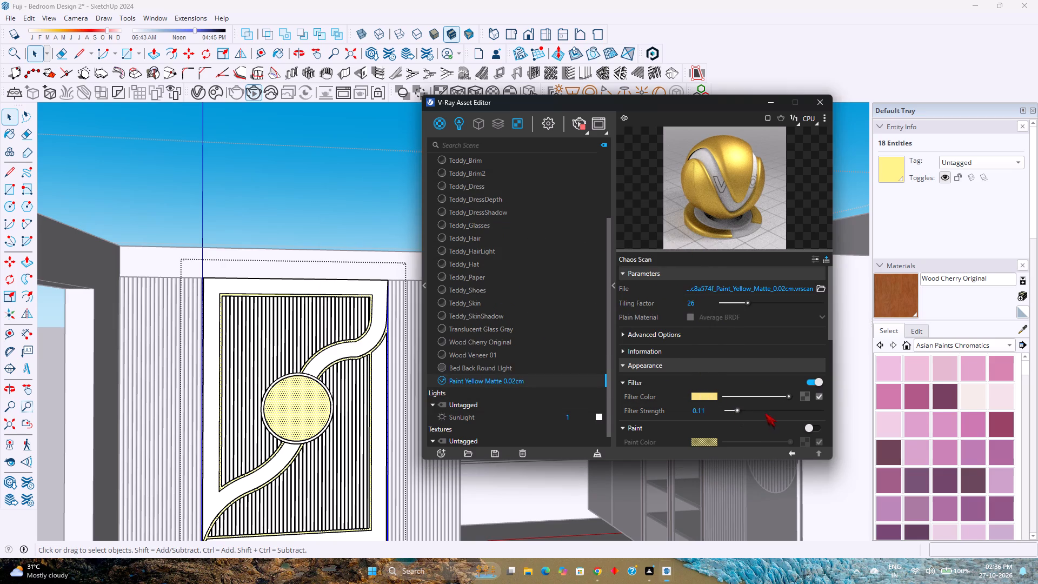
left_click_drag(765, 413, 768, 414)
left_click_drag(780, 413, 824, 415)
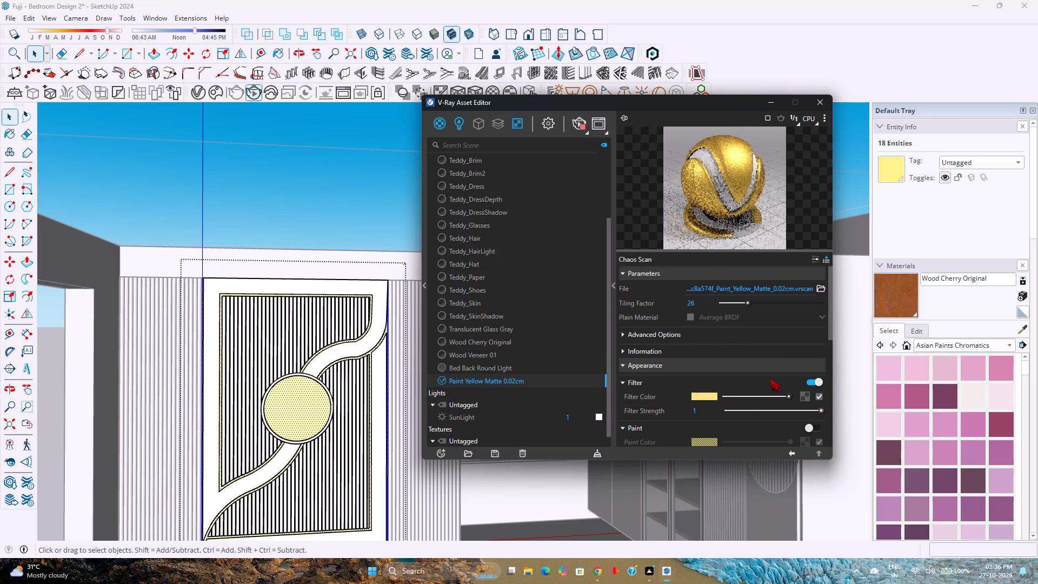
Enable the paint override of Paint Yellow Matte 0.02cm and set its colour to warm gold, R 0.999, G 0.835, B 0.479.
scroll(755, 420, "down", 1)
left_click(815, 373)
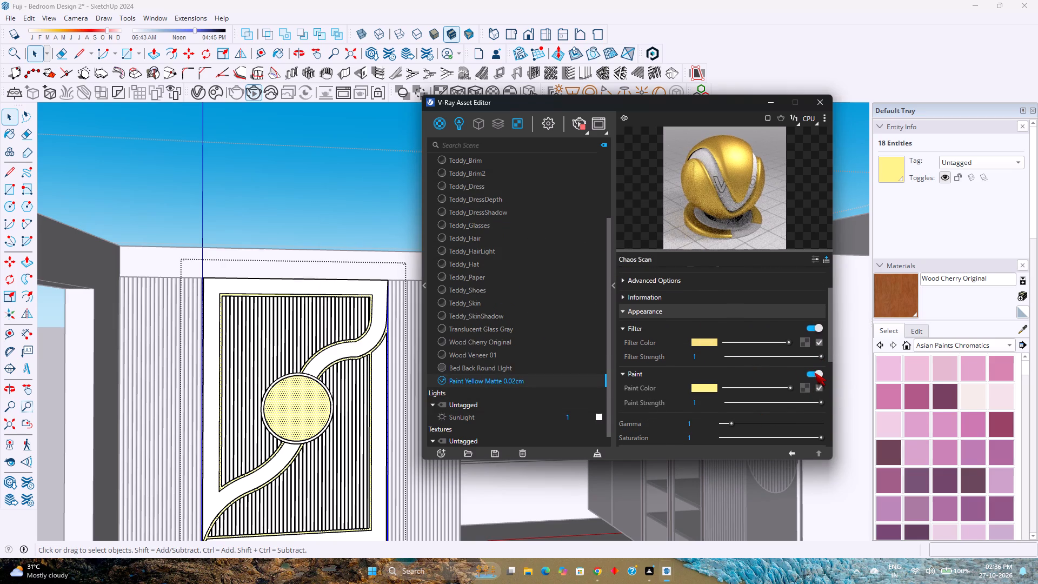
left_click(714, 387)
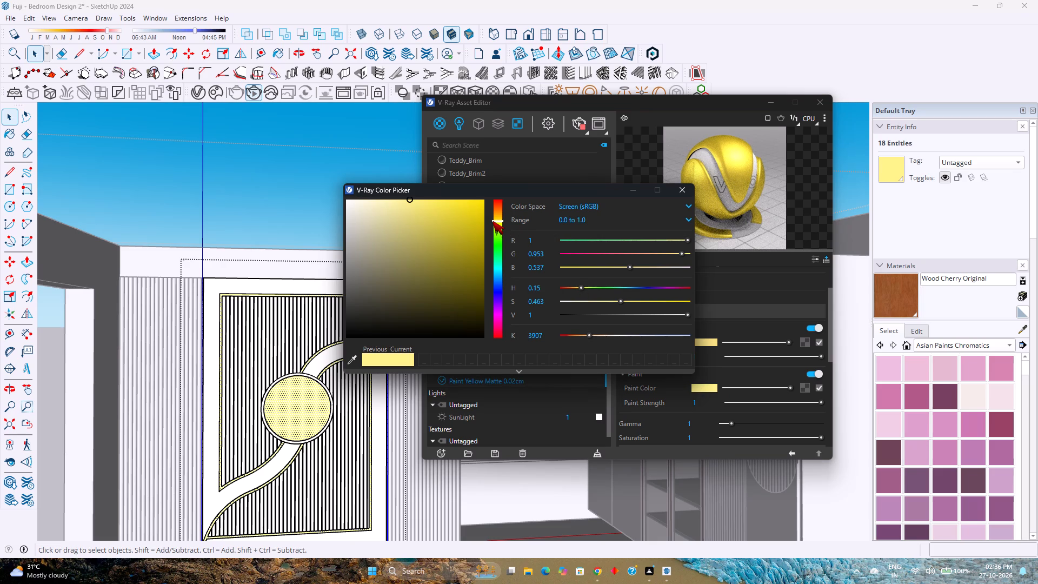
left_click_drag(494, 222, 502, 247)
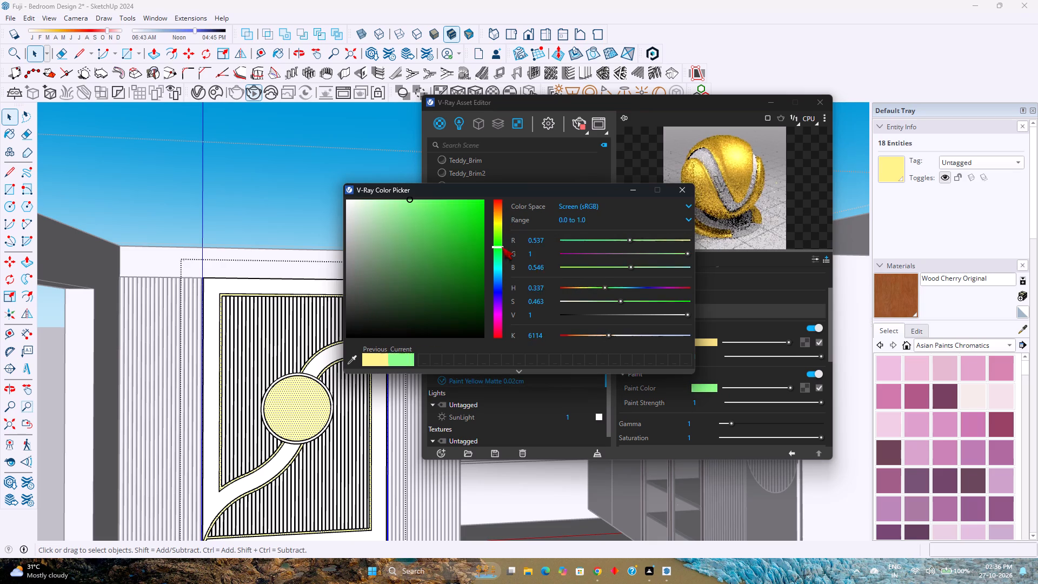
left_click_drag(502, 247, 496, 216)
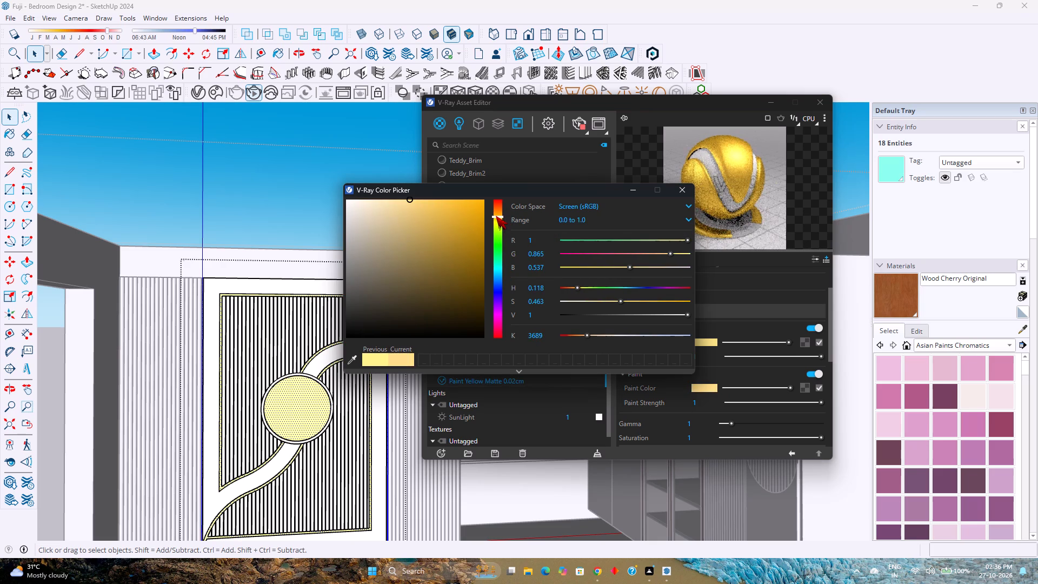
left_click_drag(496, 216, 500, 311)
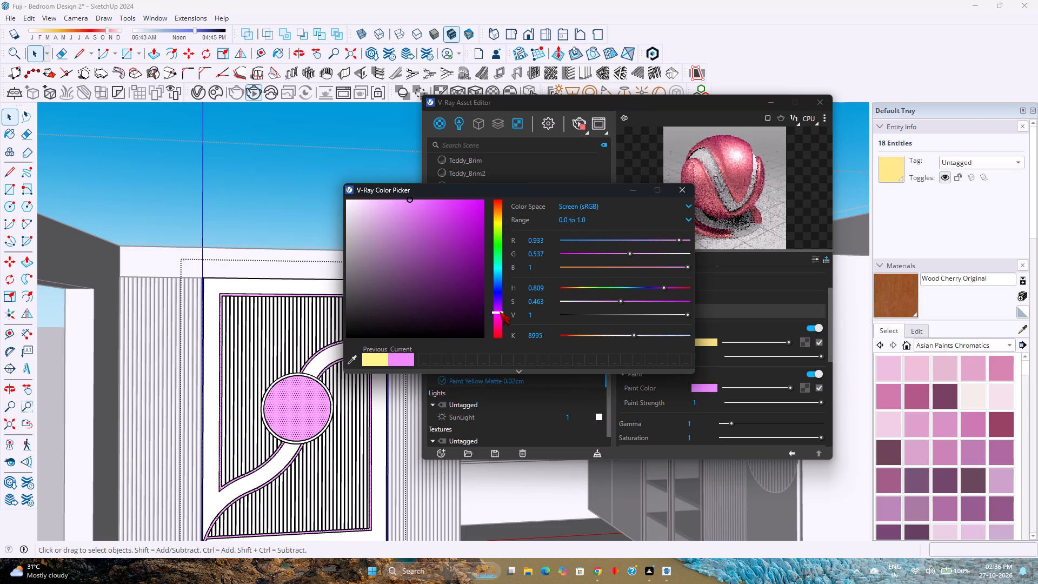
left_click_drag(500, 311, 494, 214)
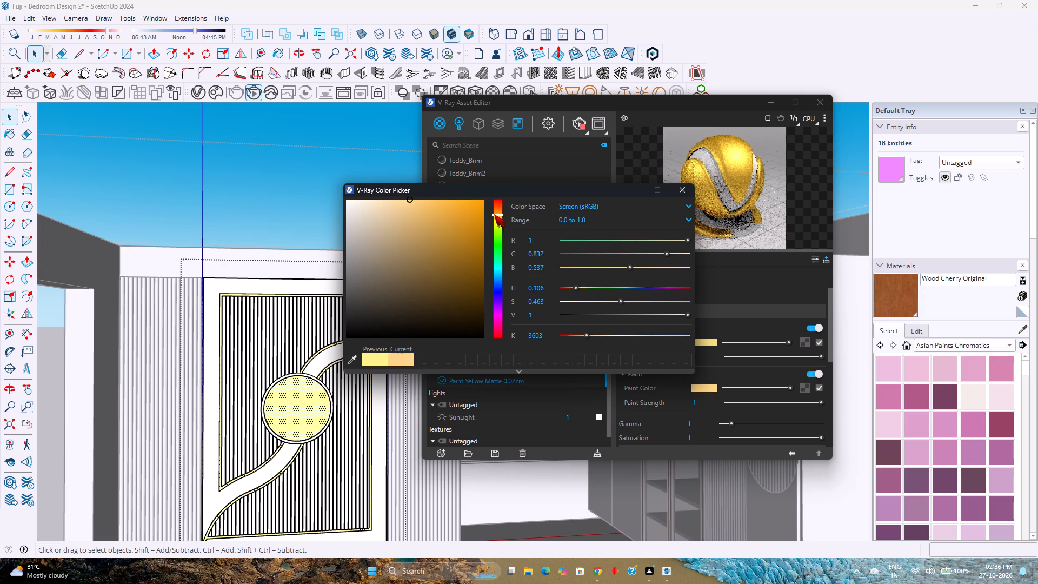
left_click_drag(494, 214, 495, 215)
left_click(418, 200)
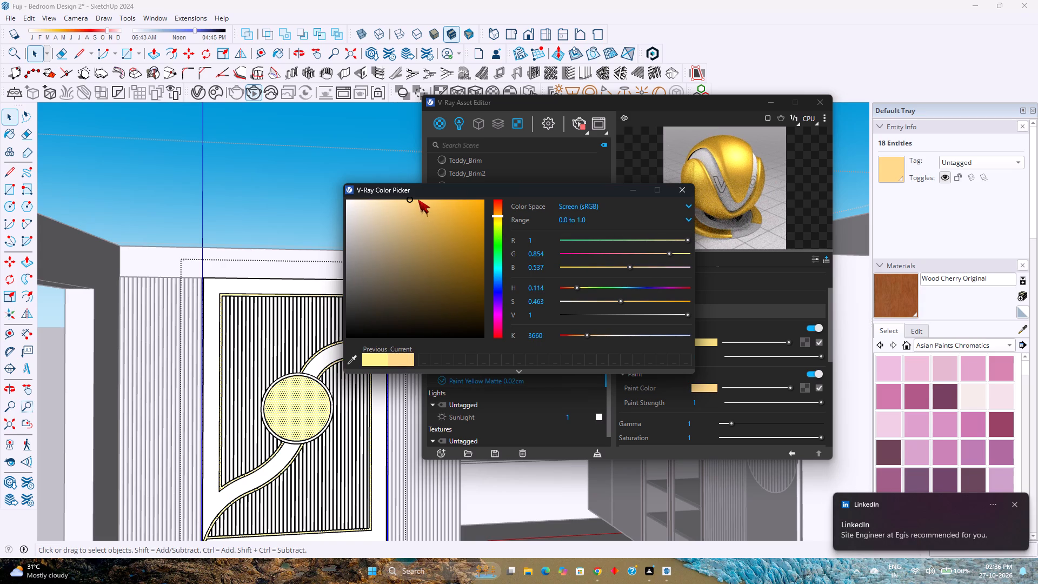
Try gamma values of 9.901, 0.001 and 0.01 on Paint Yellow Matte 0.02cm, and settle on 0.1.
left_click(689, 189)
scroll(734, 389, "down", 1)
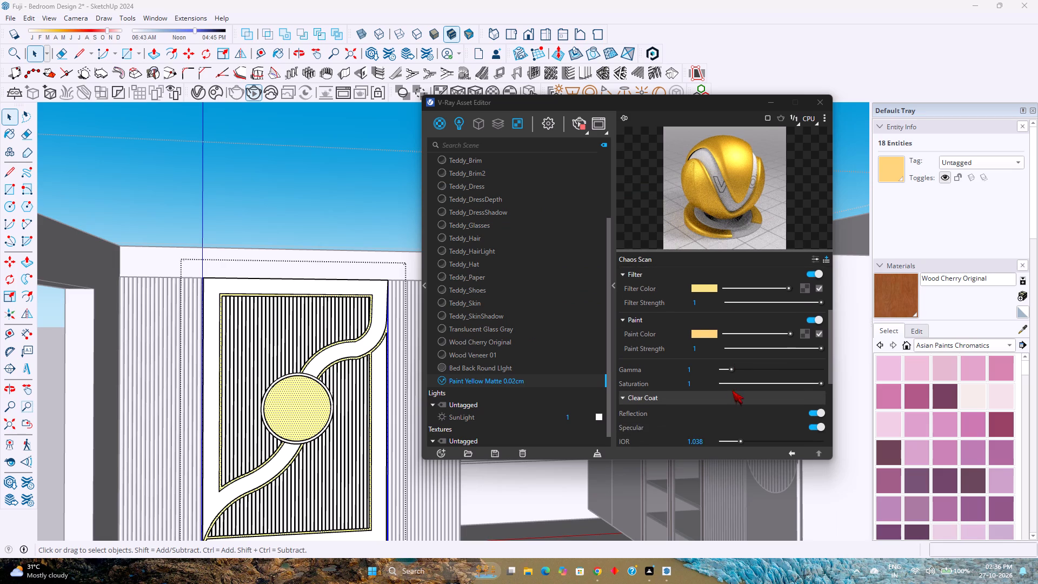
scroll(729, 390, "down", 1)
left_click_drag(730, 317, 821, 320)
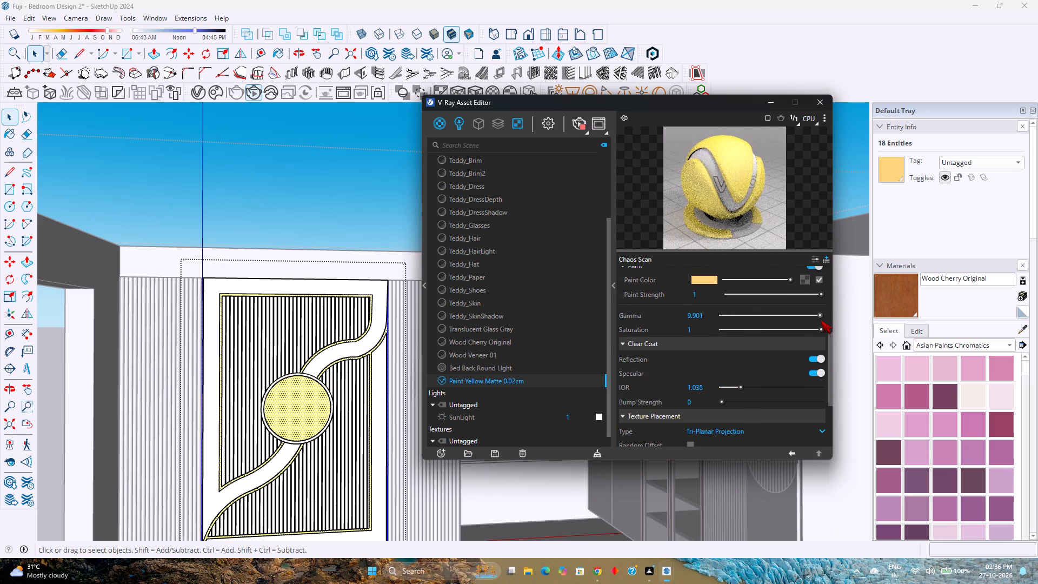
left_click_drag(821, 320, 699, 334)
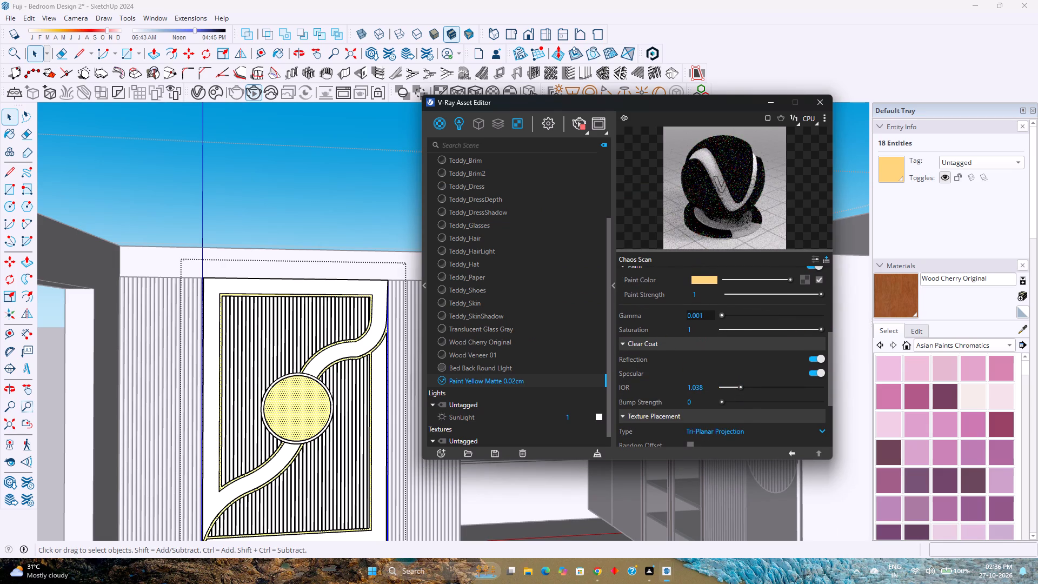
double_click(710, 317)
type("0.01")
key("Return")
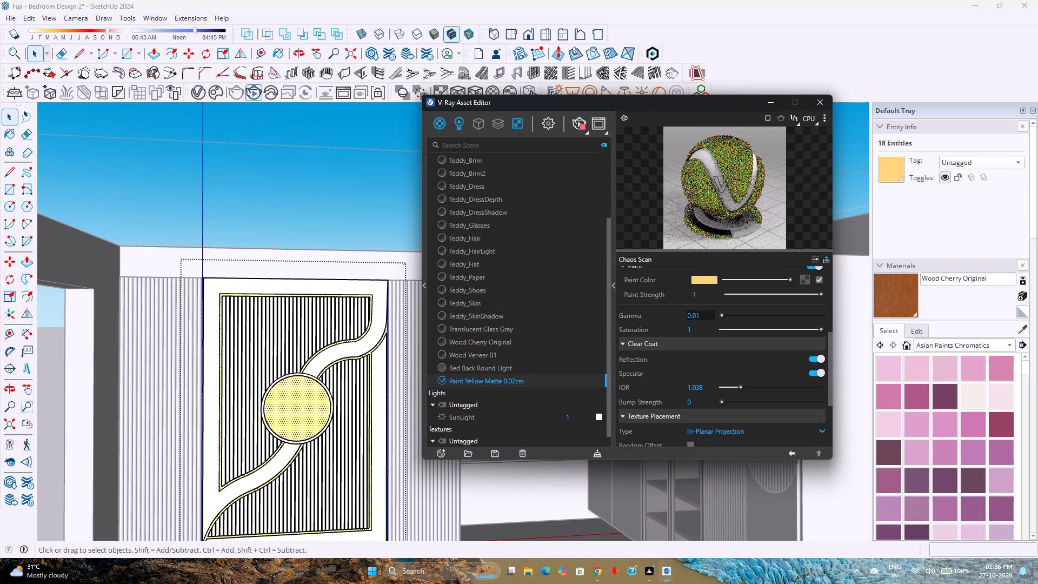
left_click(710, 317)
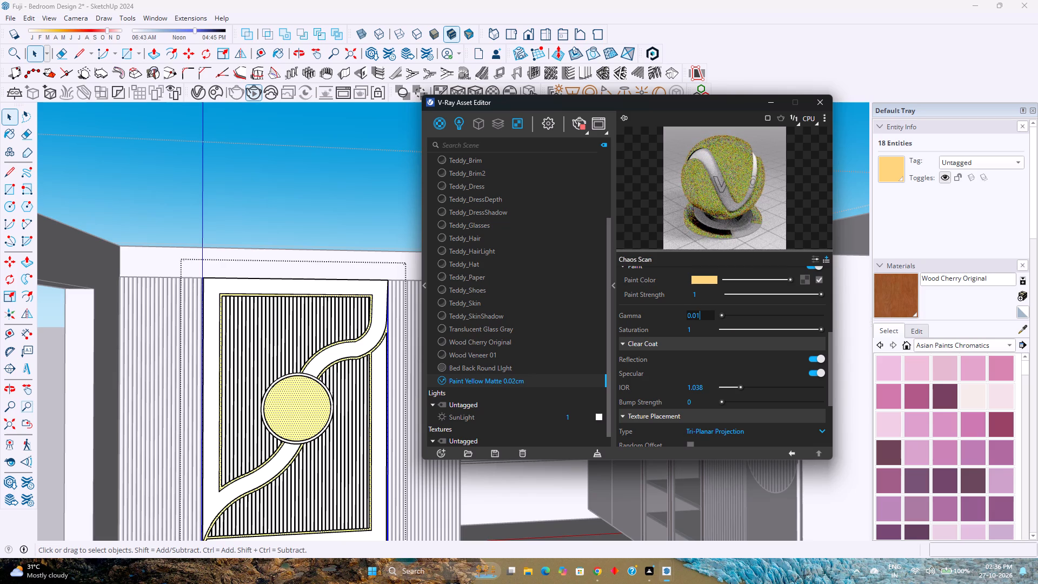
key("BackSpace")
key("BackSpace")
key("1")
key("Return")
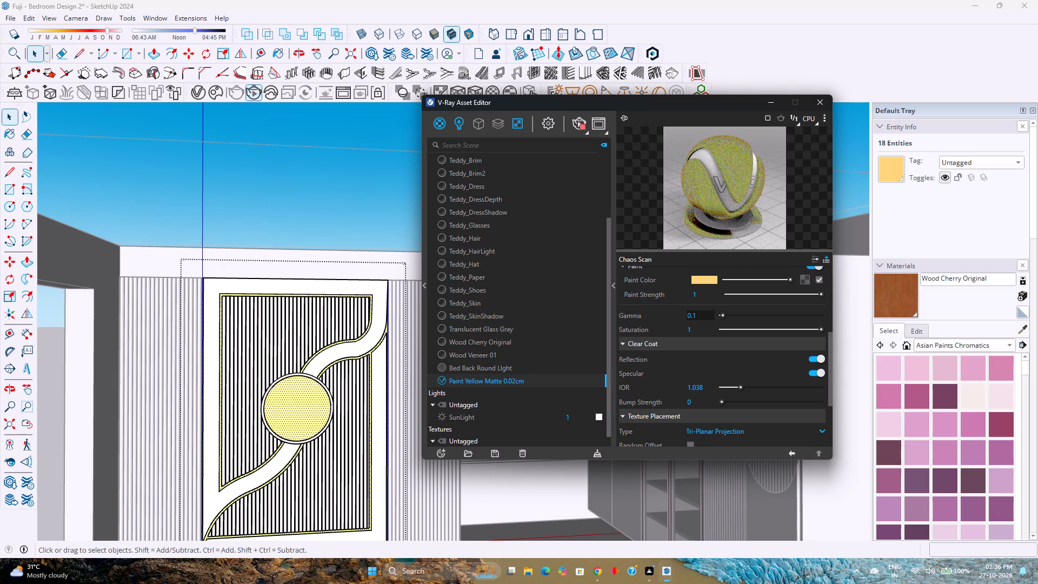
Set the clear coat of Paint Yellow Matte 0.02cm to bump strength 0.07 and IOR 3.57.
left_click(716, 344)
left_click(716, 344)
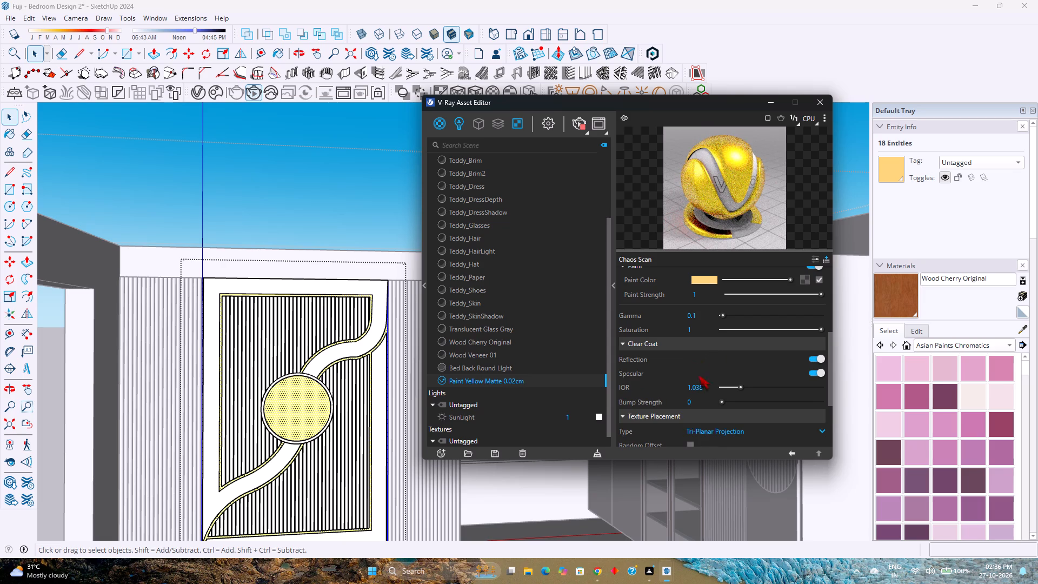
left_click_drag(721, 403, 729, 403)
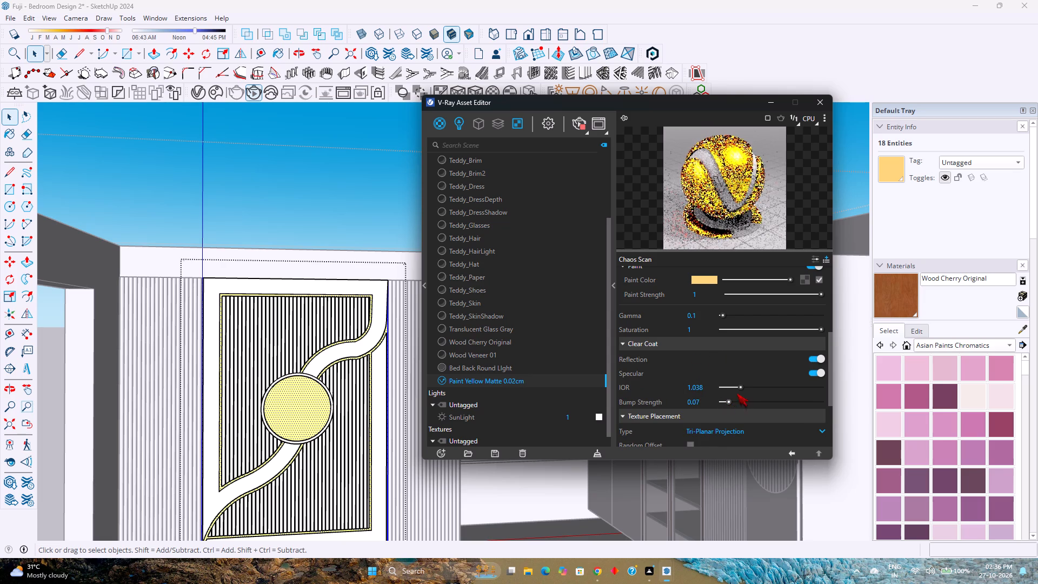
left_click_drag(743, 386, 791, 384)
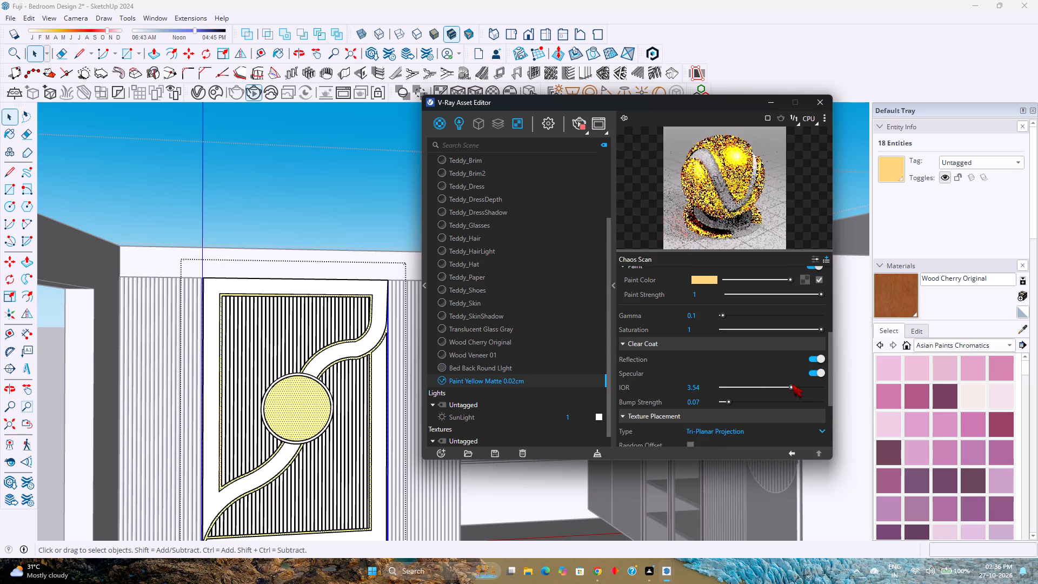
left_click_drag(791, 384, 792, 384)
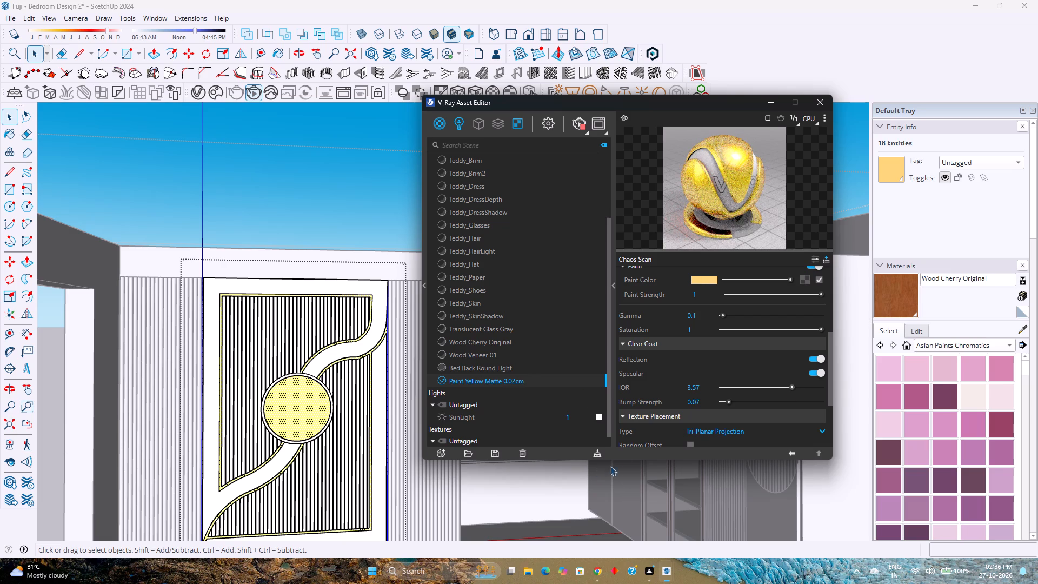
Change the texture placement type of Paint Yellow Matte 0.02cm to 2D (UV Channel).
scroll(257, 422, "down", 4)
middle_click_drag(402, 468, 376, 435)
middle_click(376, 435)
scroll(753, 419, "down", 3)
left_click(723, 326)
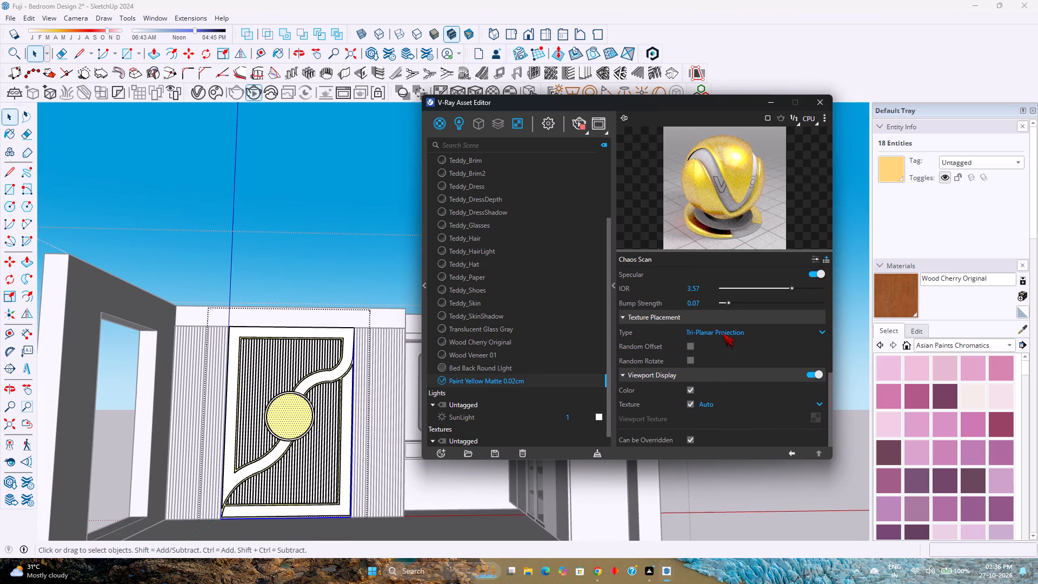
left_click(723, 333)
left_click(718, 349)
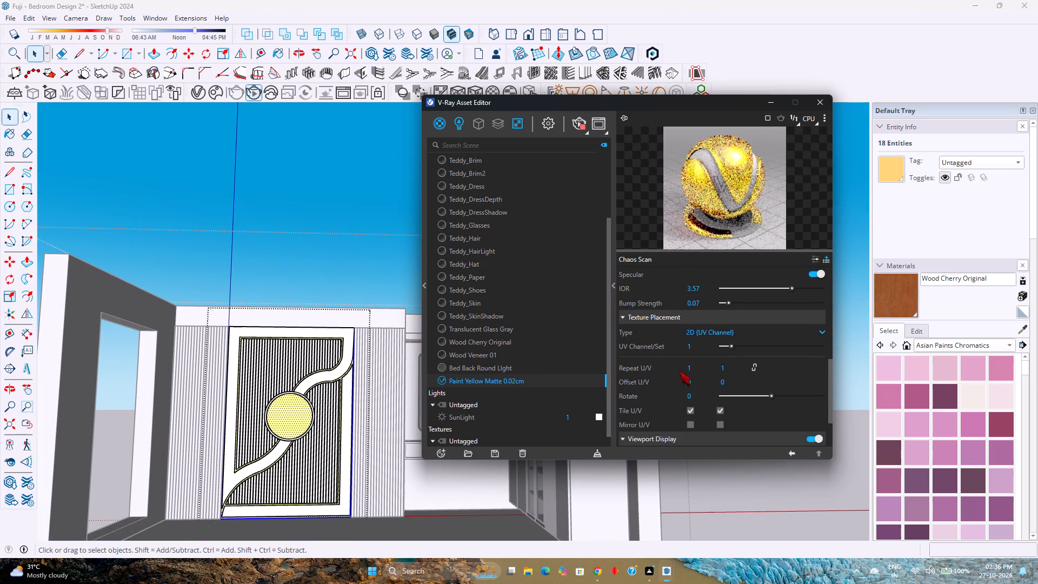
Raise the tiling factor of Paint Yellow Matte 0.02cm to 92.
scroll(724, 380, "down", 5)
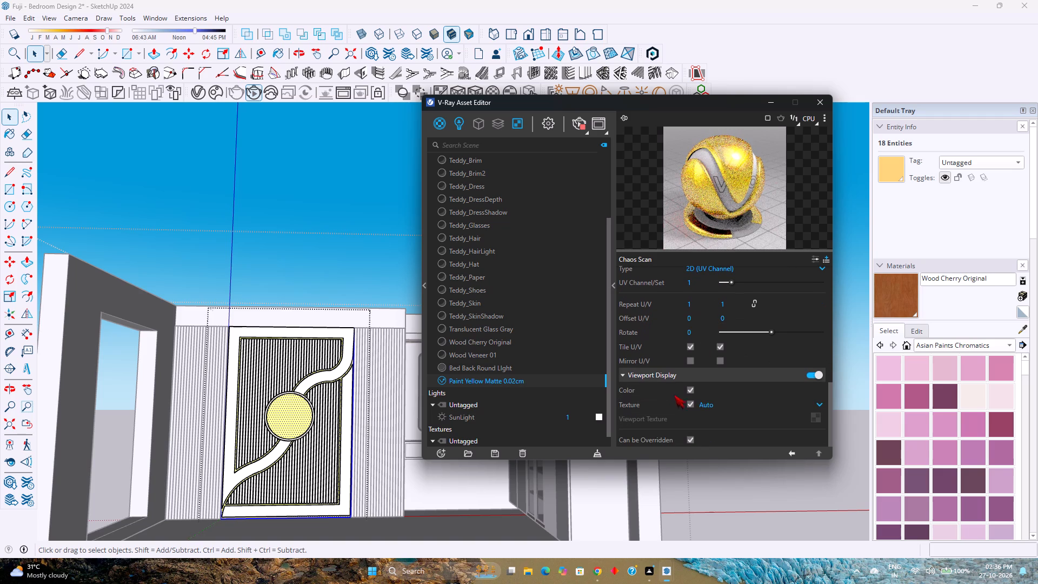
scroll(683, 376, "up", 13)
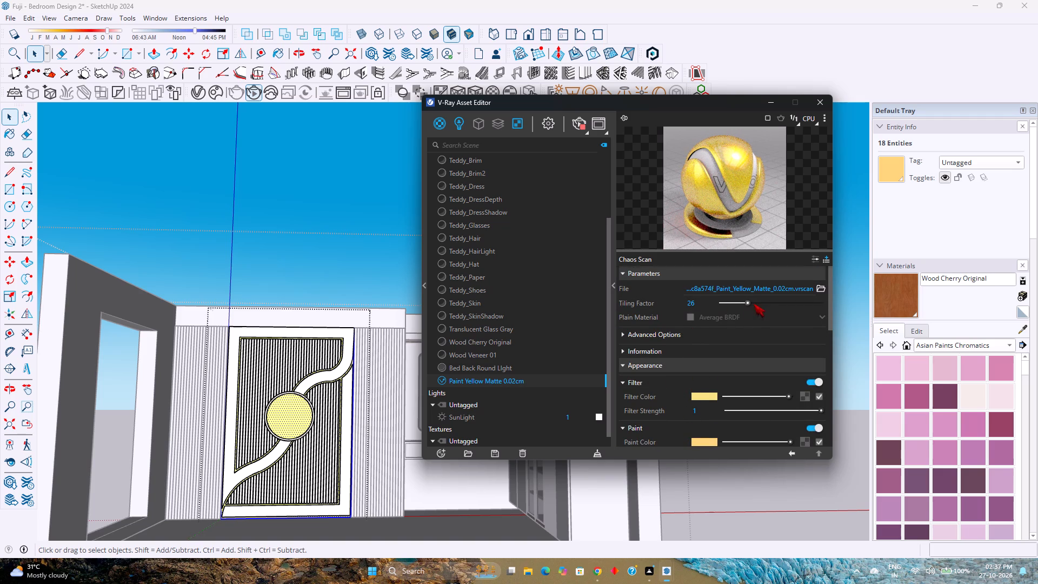
left_click_drag(744, 301, 812, 300)
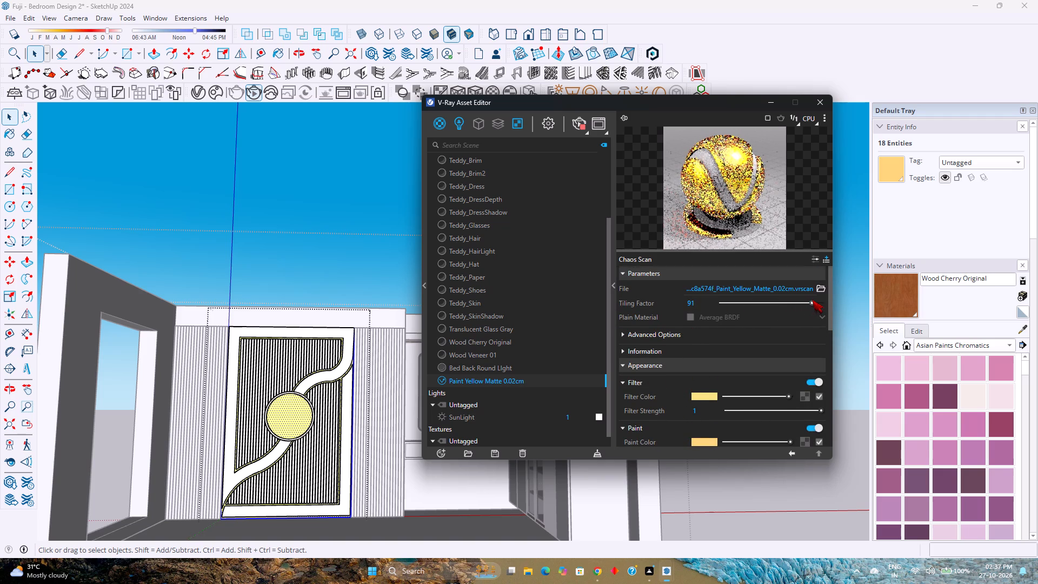
left_click_drag(812, 300, 813, 300)
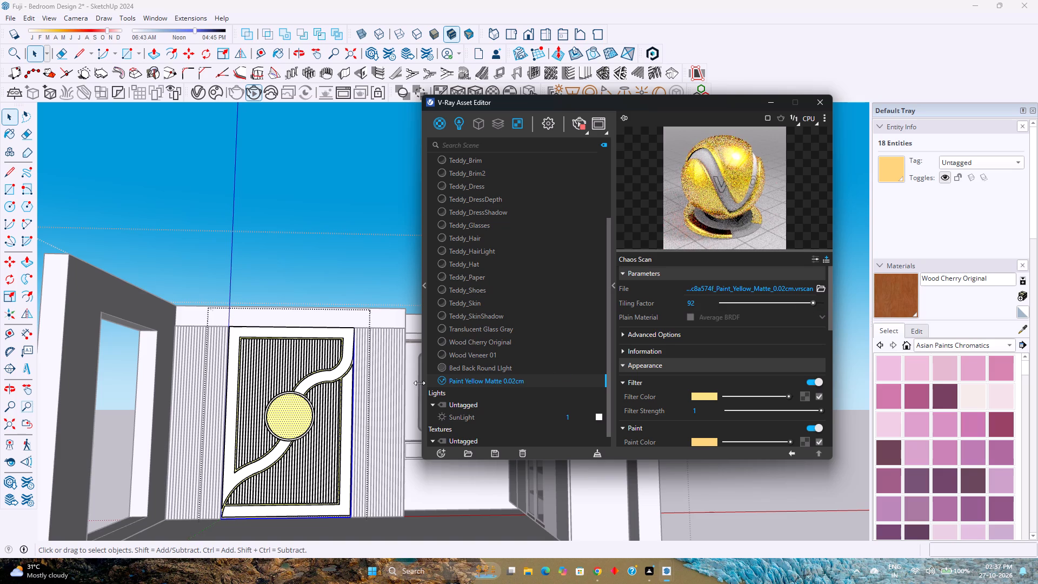
Check the yellow paint on the central disc and curved bands close up in the interactive render, and put the V-Ray windows away.
scroll(288, 409, "up", 11)
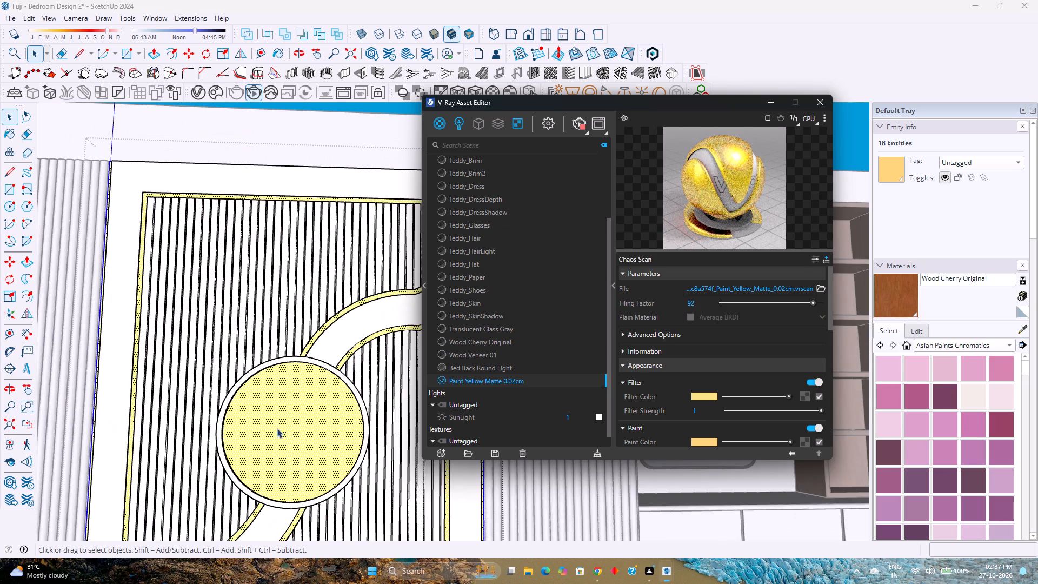
scroll(272, 436, "up", 6)
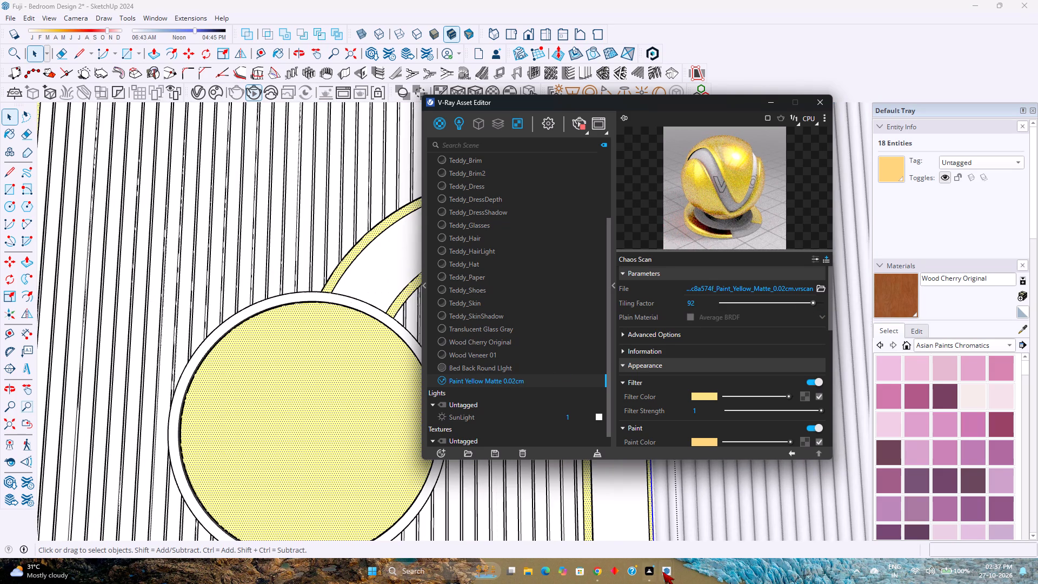
left_click(767, 513)
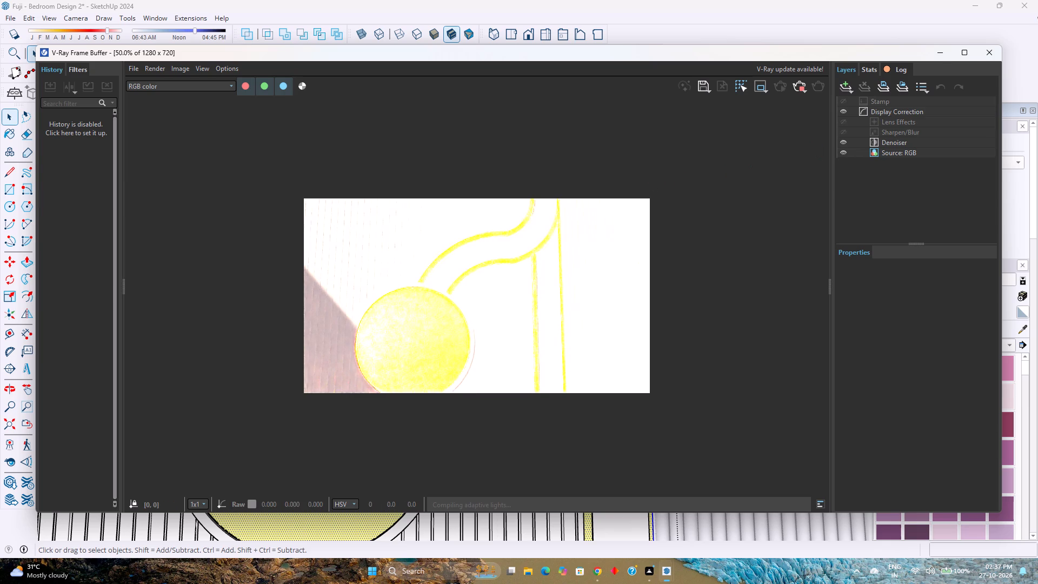
left_click(935, 54)
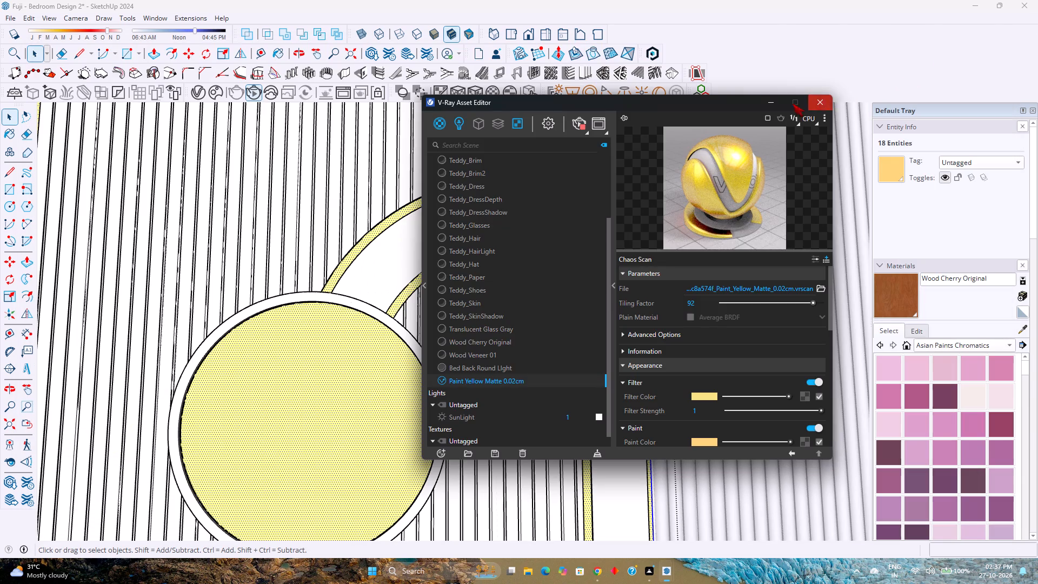
left_click(774, 109)
Select the group of vertical flutes above the curved band and open the material collection choices for painting it.
scroll(412, 370, "down", 16)
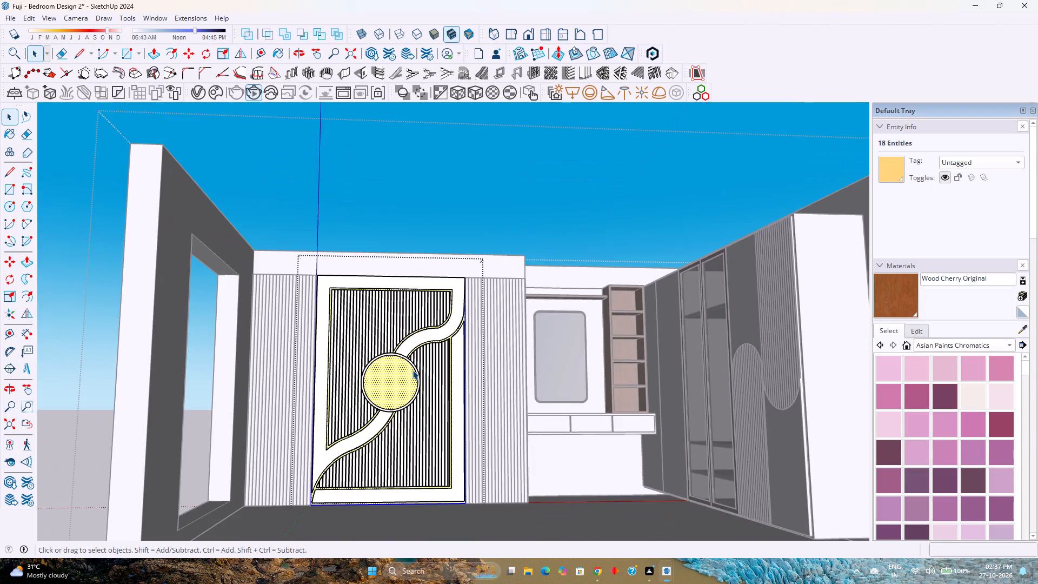
middle_click_drag(412, 370, 409, 387)
middle_click(409, 387)
scroll(409, 387, "down", 4)
middle_click_drag(409, 387, 400, 505)
middle_click(400, 505)
scroll(403, 350, "up", 13)
scroll(431, 311, "up", 2)
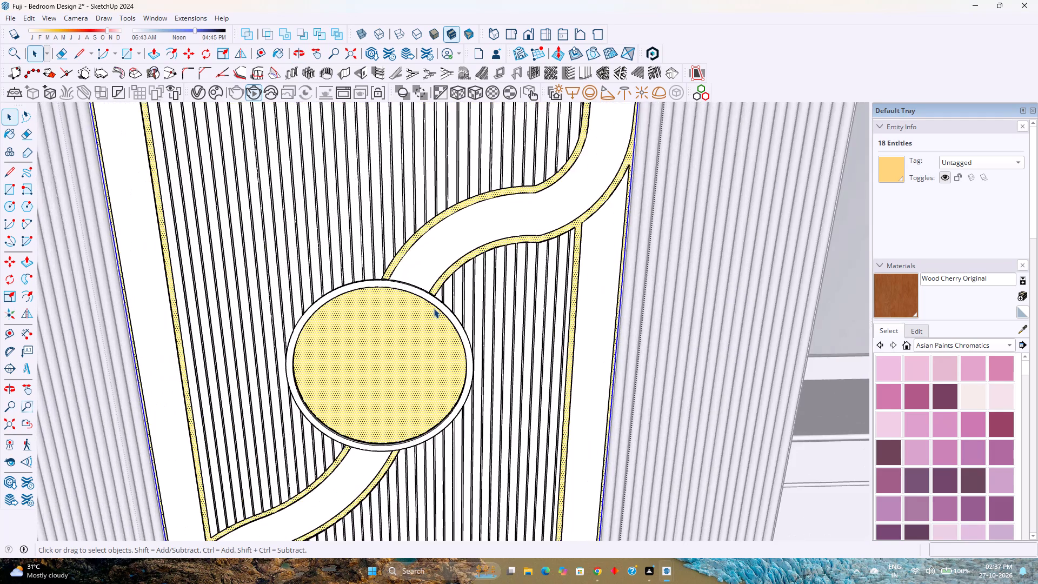
scroll(435, 307, "up", 2)
scroll(435, 307, "down", 5)
left_click(417, 212)
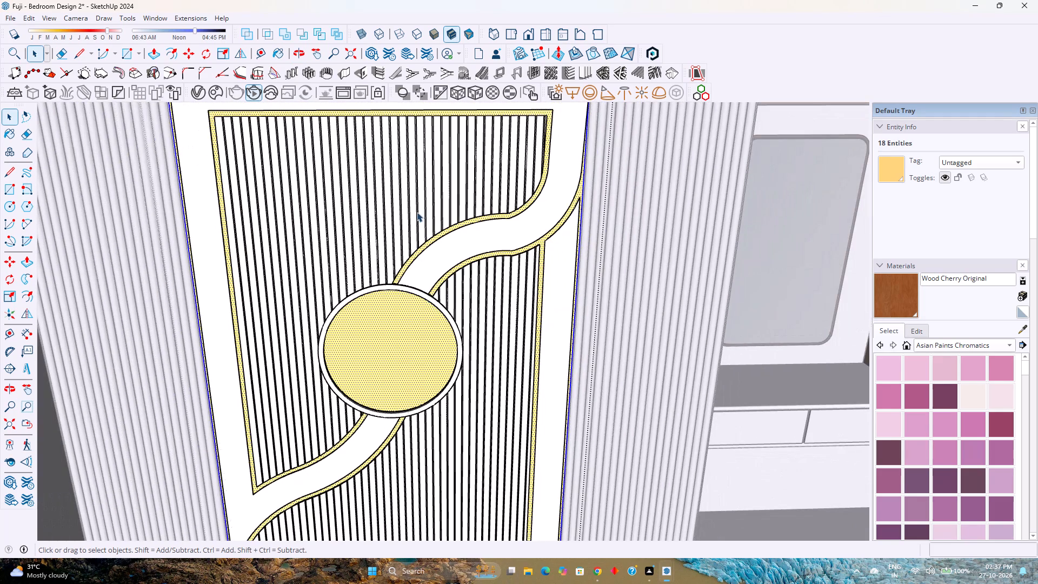
triple_click(408, 191)
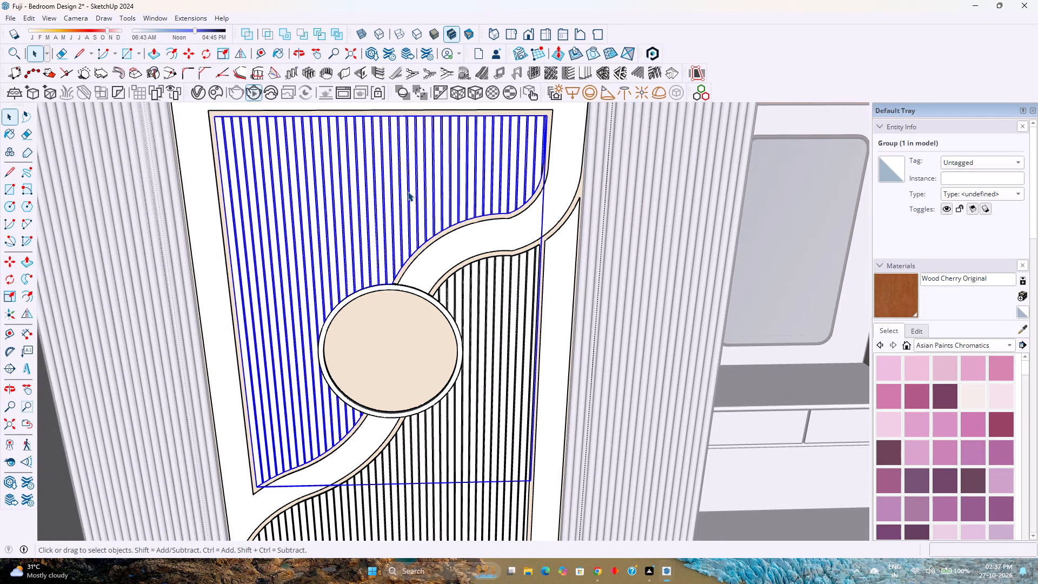
left_click(892, 295)
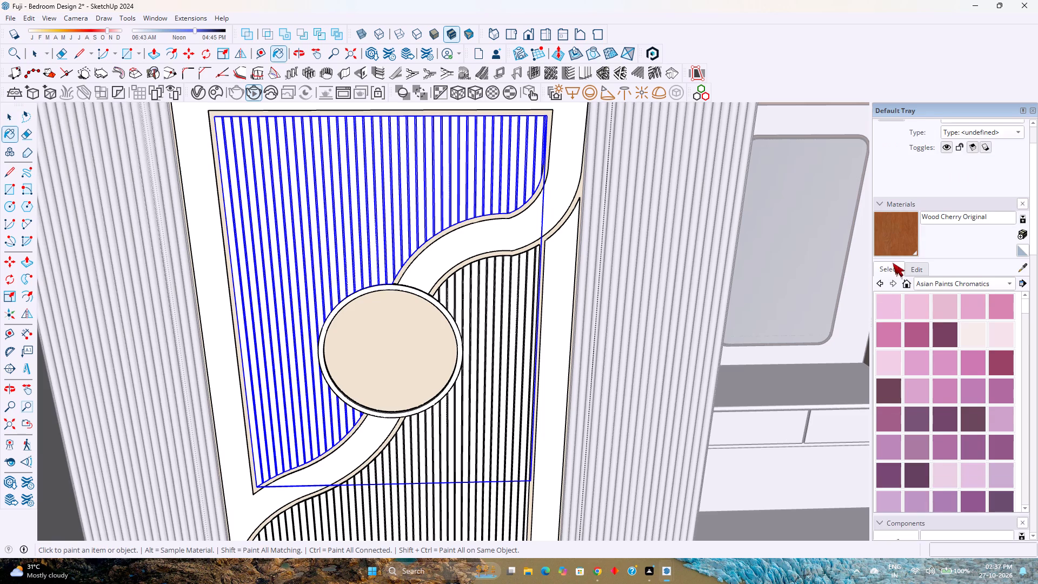
left_click_drag(940, 288, 942, 294)
left_click(937, 282)
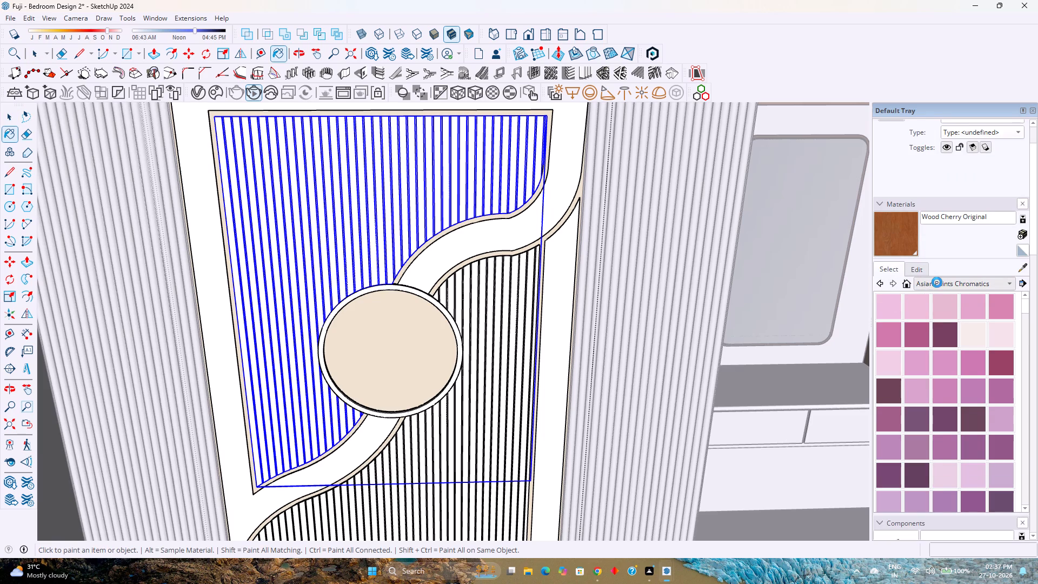
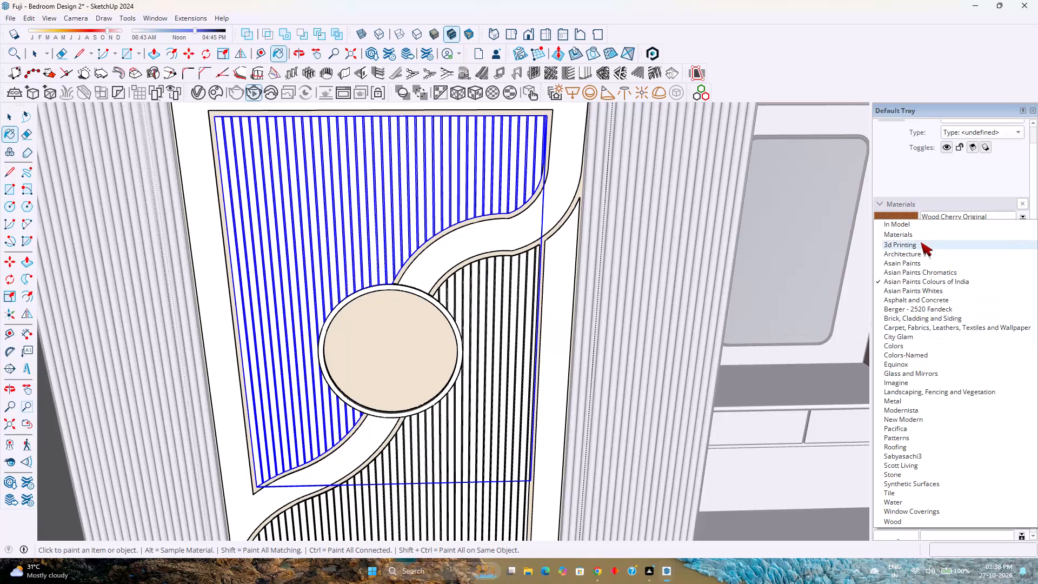
Paint the flute groups above and below the curved band with the in-model Teddy_Skin material.
left_click(902, 227)
left_click(974, 394)
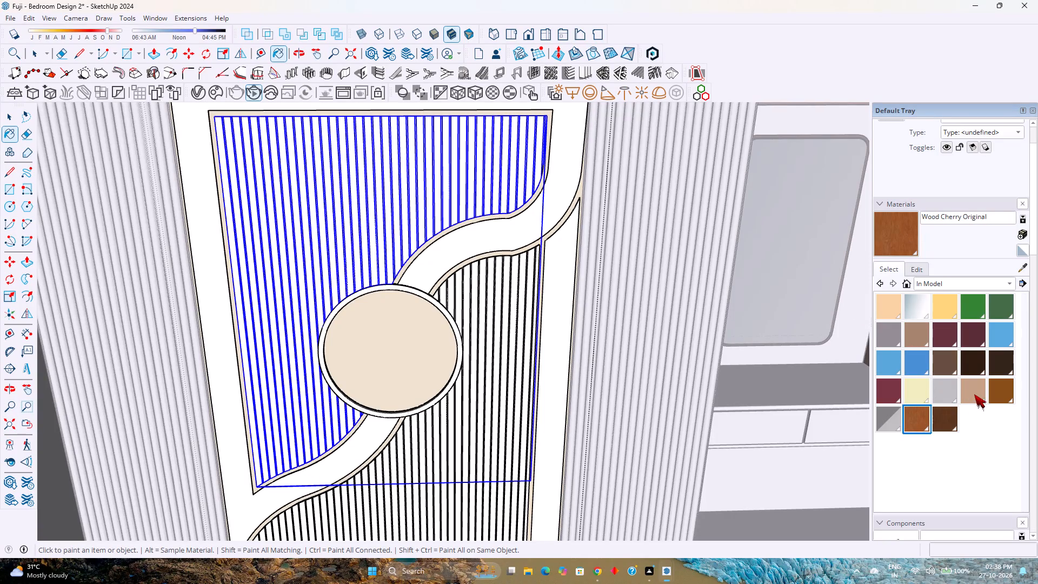
left_click(489, 187)
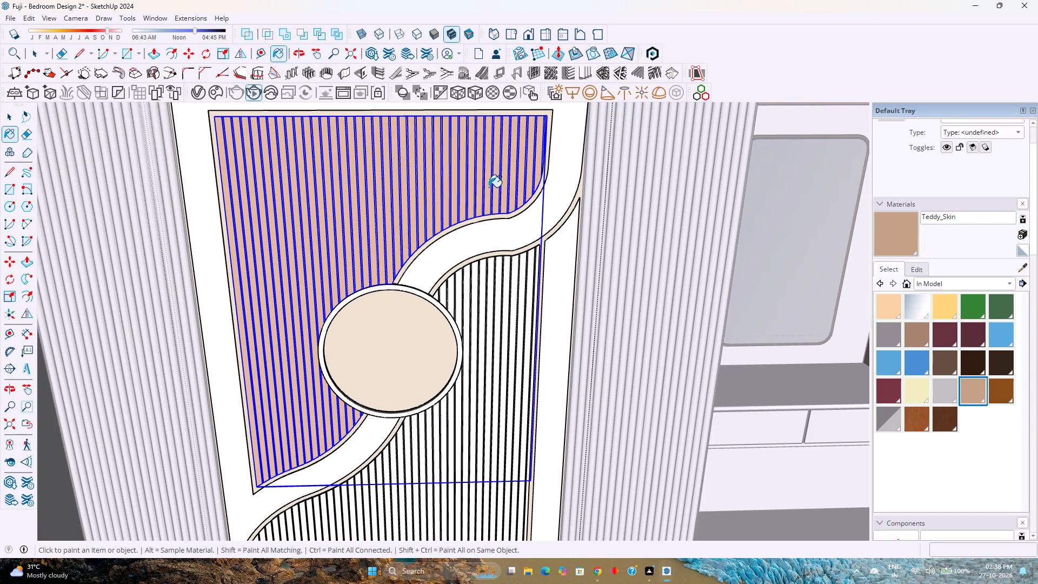
left_click(495, 314)
scroll(495, 314, "up", 1)
middle_click_drag(495, 314, 484, 315)
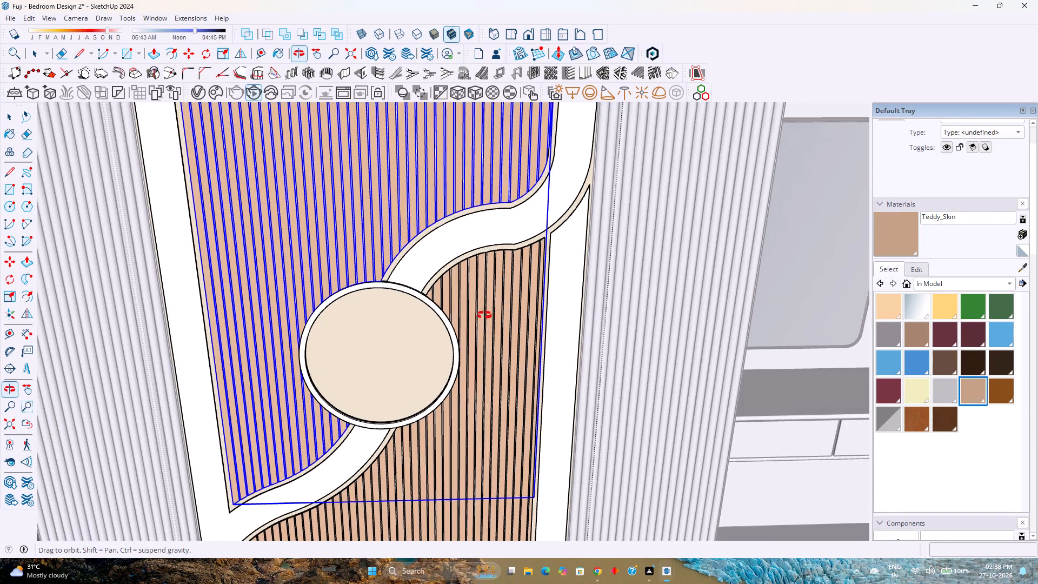
middle_click_drag(484, 315, 441, 316)
middle_click(441, 316)
scroll(441, 316, "down", 4)
key("space")
key("Escape")
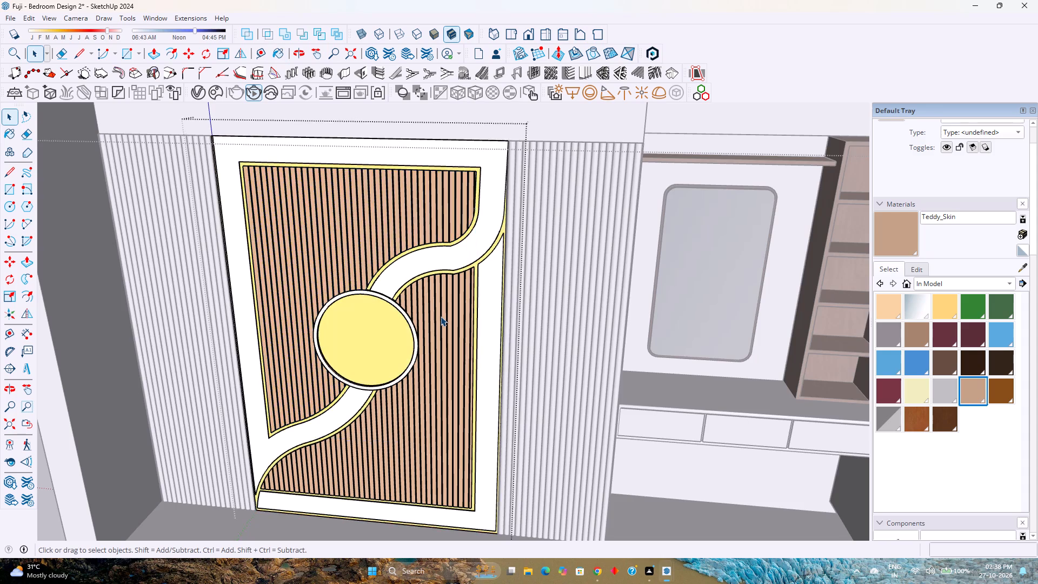
Open the wardrobe group for editing at its fluted shutter.
scroll(441, 316, "down", 5)
middle_click_drag(440, 329, 614, 307)
middle_click(614, 307)
middle_click_drag(614, 307, 538, 304)
middle_click(538, 304)
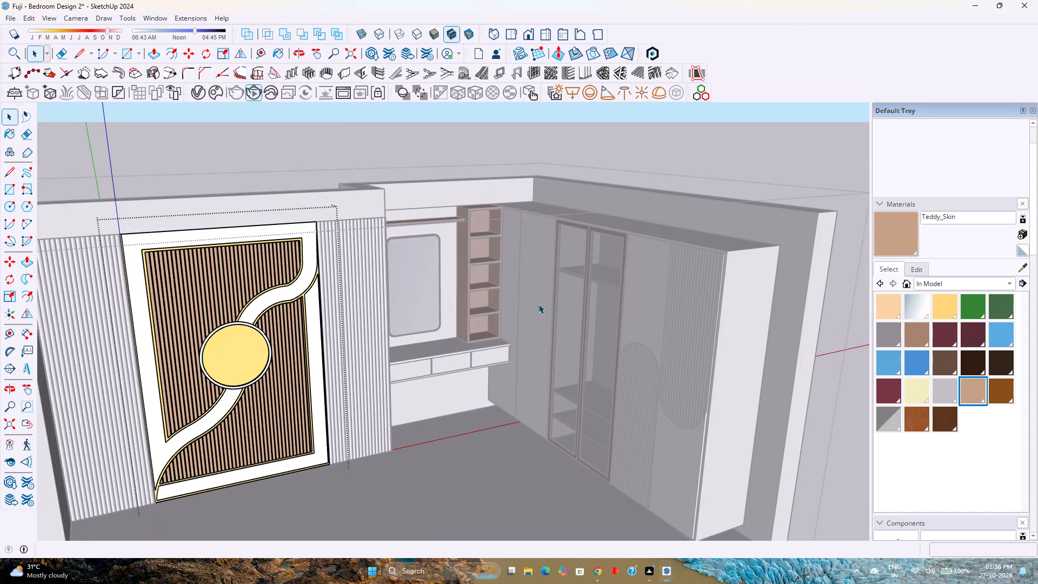
scroll(538, 304, "down", 2)
middle_click_drag(590, 318, 615, 334)
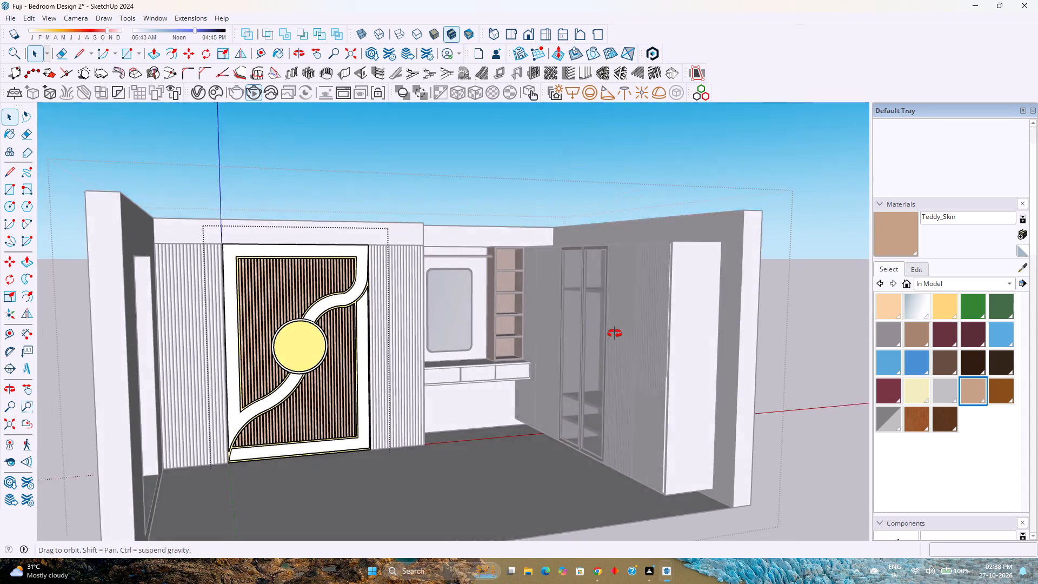
middle_click_drag(615, 334, 636, 349)
middle_click(636, 349)
key("Escape")
double_click(654, 342)
scroll(654, 342, "up", 4)
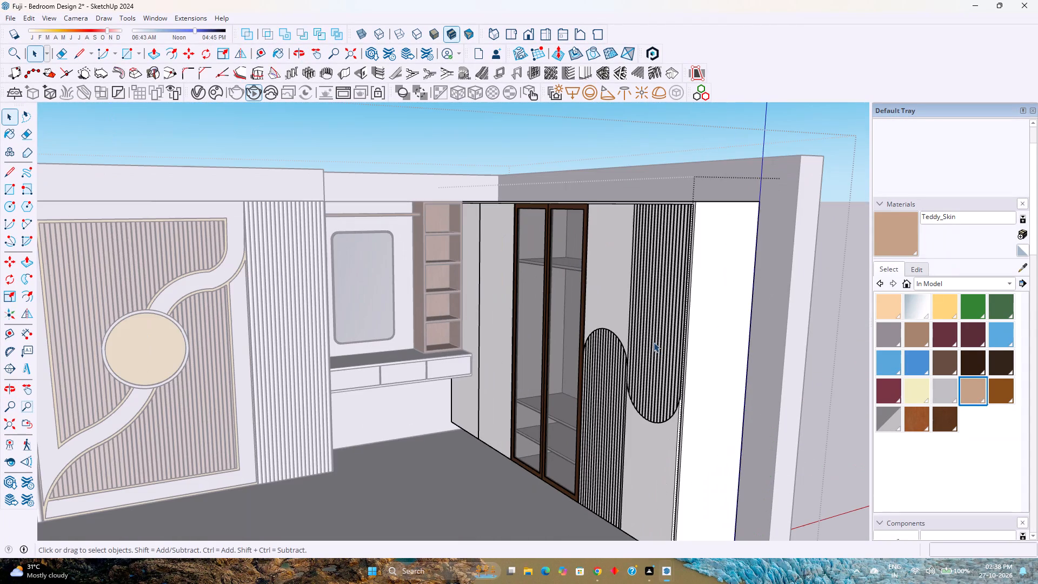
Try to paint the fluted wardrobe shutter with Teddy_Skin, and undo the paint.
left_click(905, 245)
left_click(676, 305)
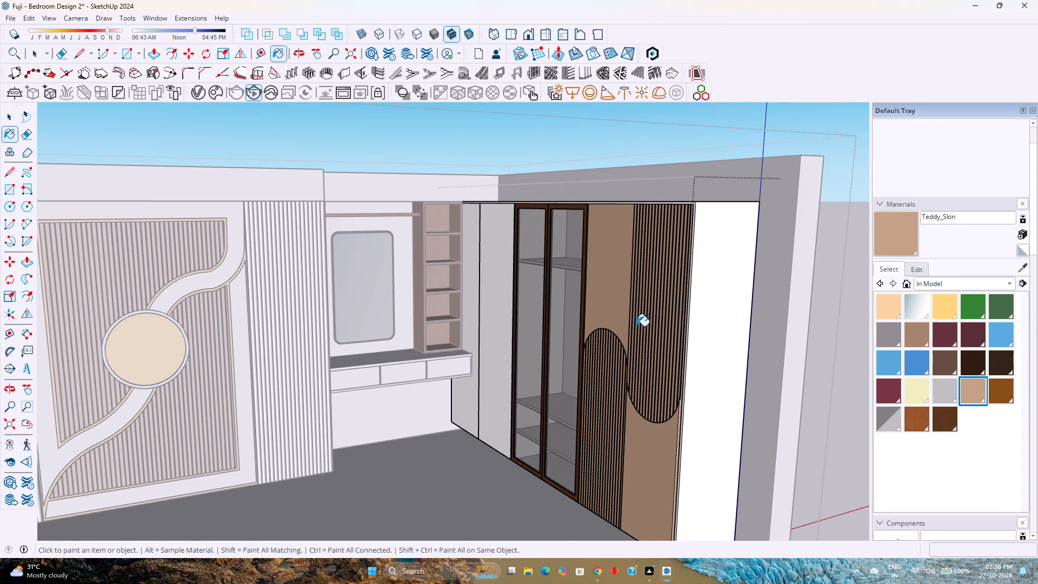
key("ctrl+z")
Open the wardrobe shutter group and paint its upper and lower fluted insets with Teddy_Skin.
key("space")
double_click(645, 330)
scroll(647, 329, "up", 4)
left_click(648, 329)
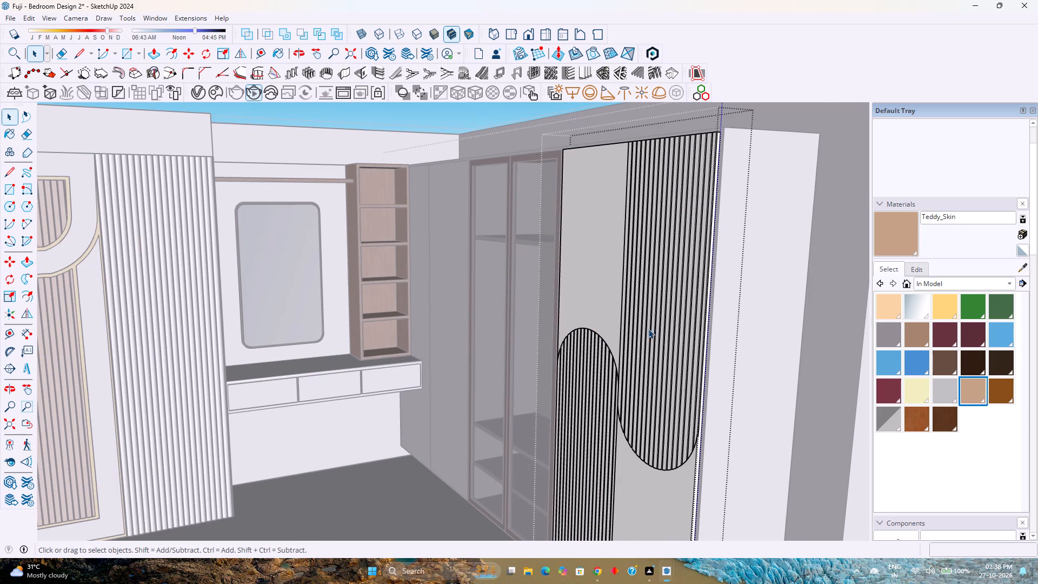
left_click(908, 227)
left_click(688, 286)
left_click(587, 374)
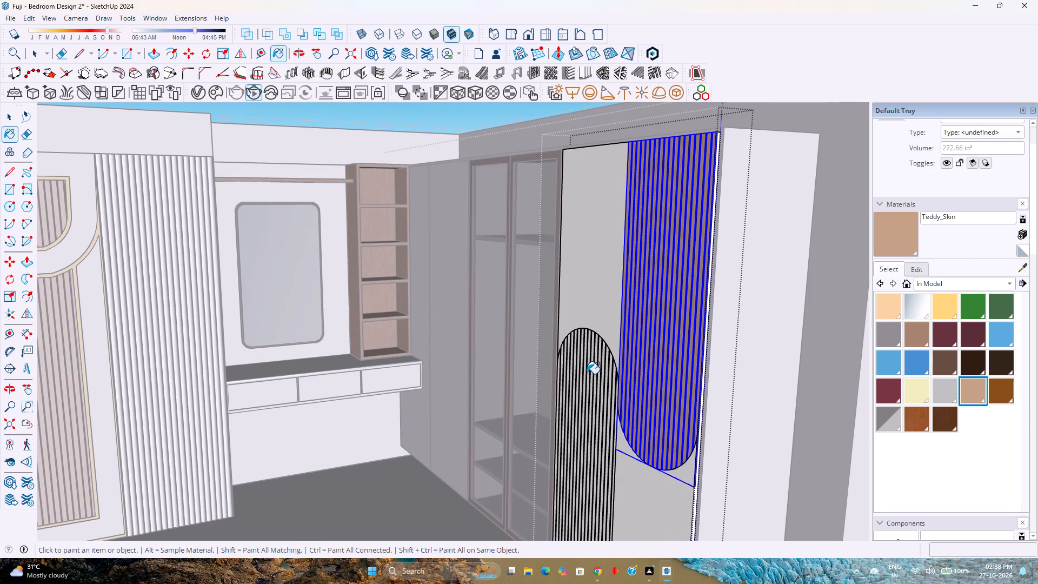
key("space")
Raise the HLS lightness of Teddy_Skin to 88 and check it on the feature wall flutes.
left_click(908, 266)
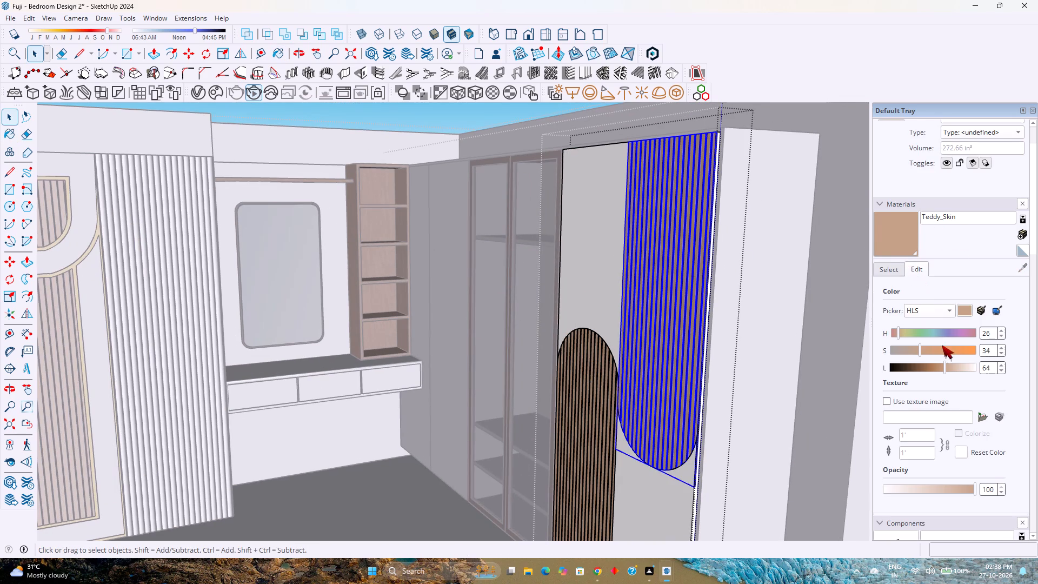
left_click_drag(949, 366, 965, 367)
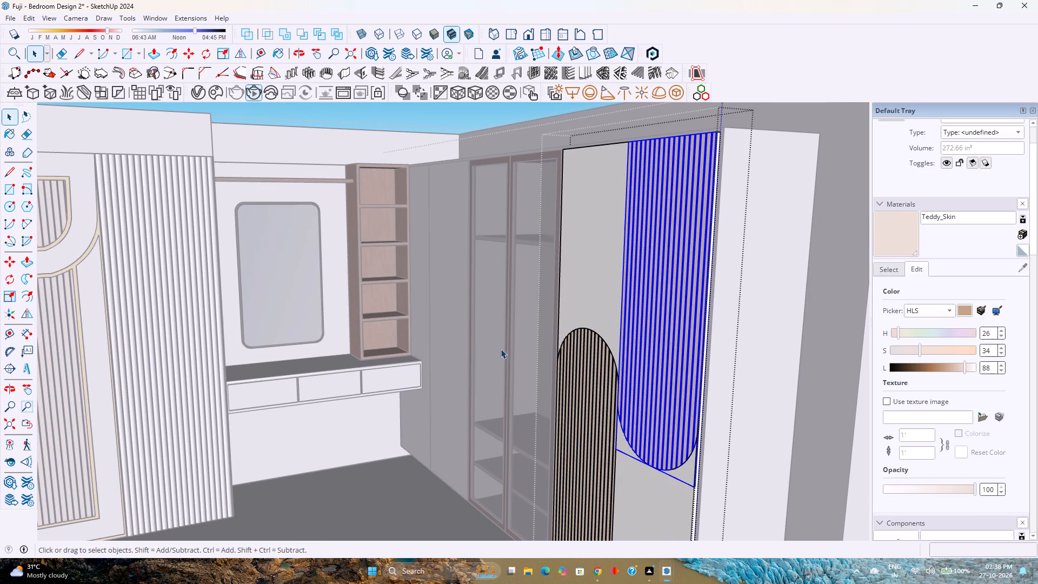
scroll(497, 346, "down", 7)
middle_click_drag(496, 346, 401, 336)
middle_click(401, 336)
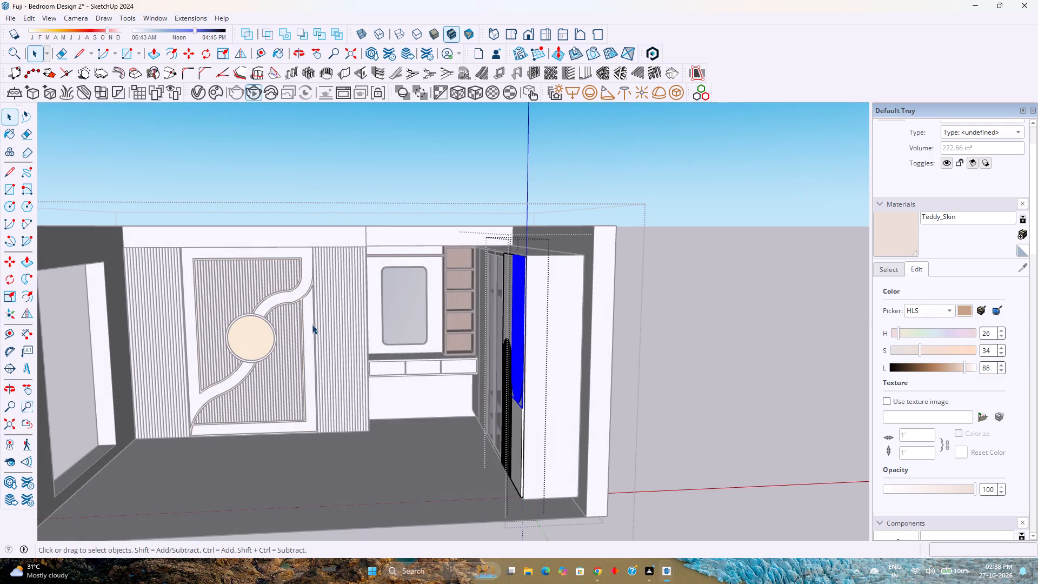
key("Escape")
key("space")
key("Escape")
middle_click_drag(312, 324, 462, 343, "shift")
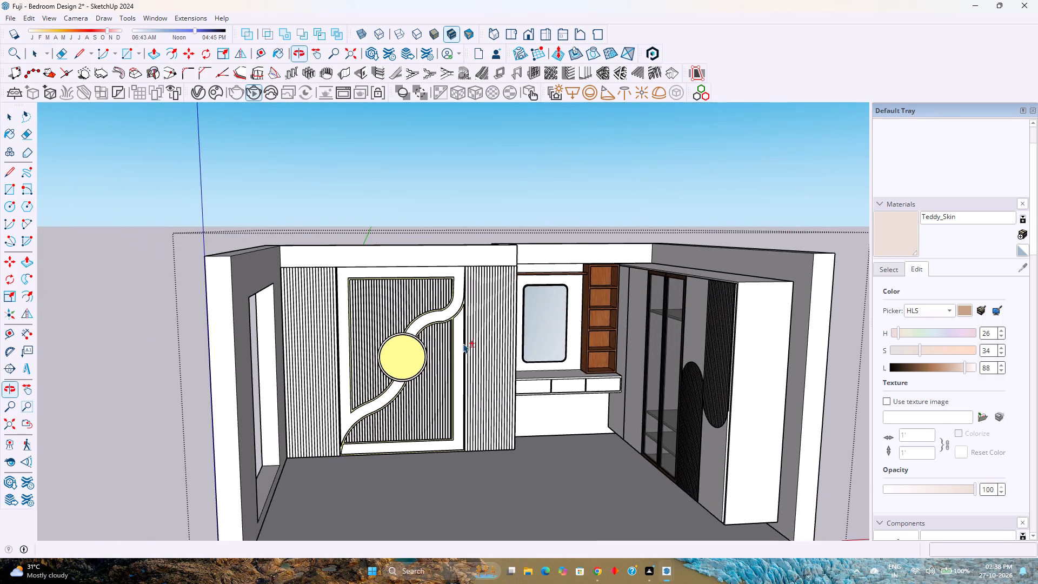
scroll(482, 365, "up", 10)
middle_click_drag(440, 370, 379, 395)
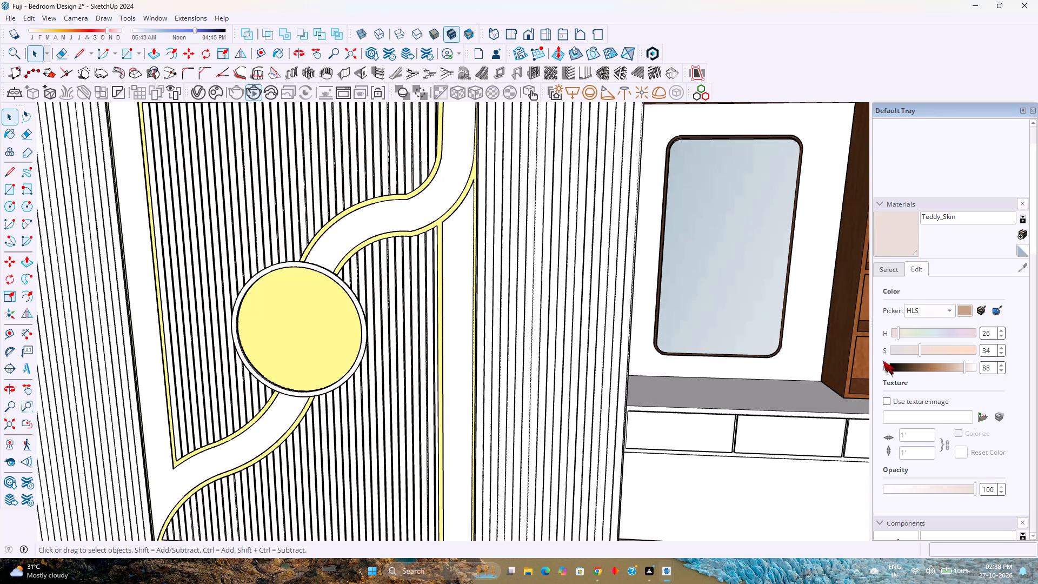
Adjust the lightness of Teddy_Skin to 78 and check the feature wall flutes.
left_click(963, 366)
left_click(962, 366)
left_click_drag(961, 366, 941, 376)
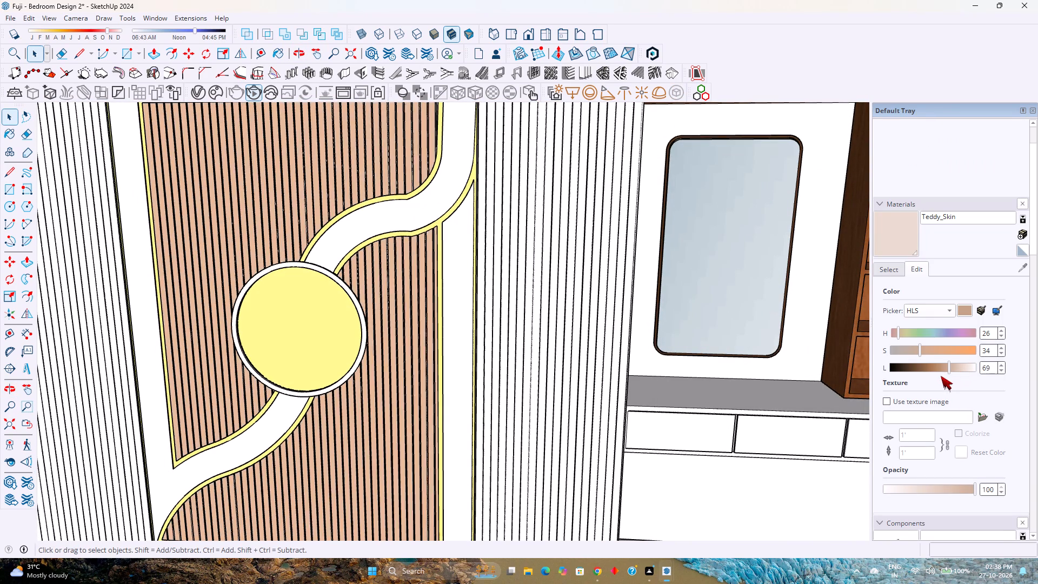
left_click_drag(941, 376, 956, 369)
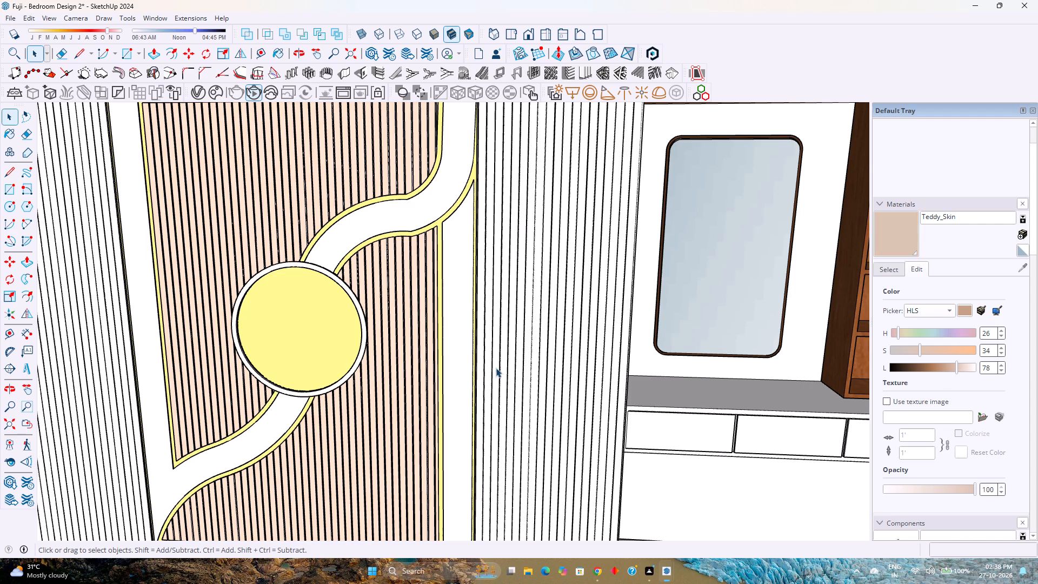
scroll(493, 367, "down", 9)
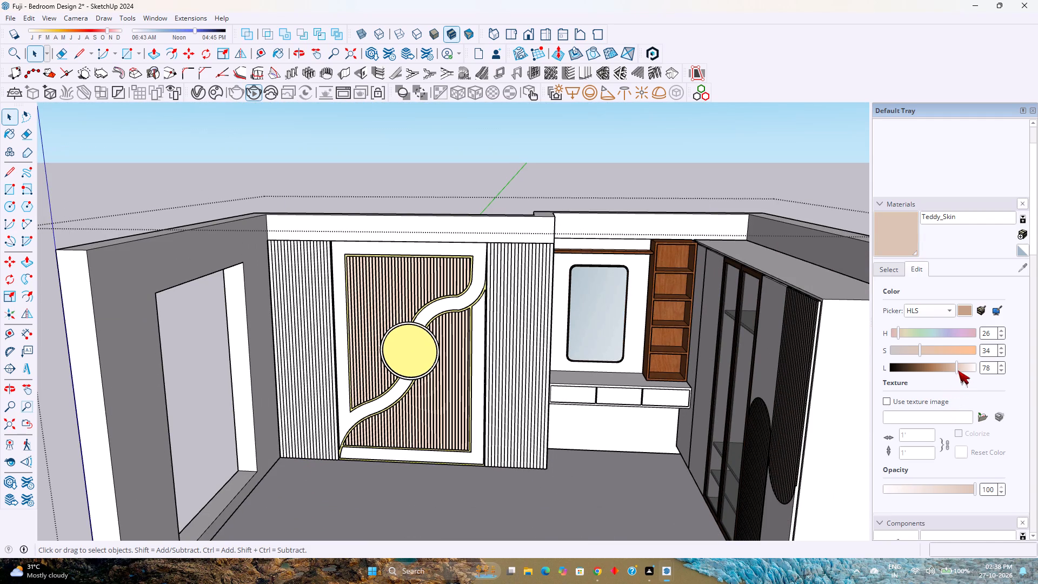
Set the lightness of Teddy_Skin to 84 and check the tone across the room.
left_click(958, 370)
left_click(961, 369)
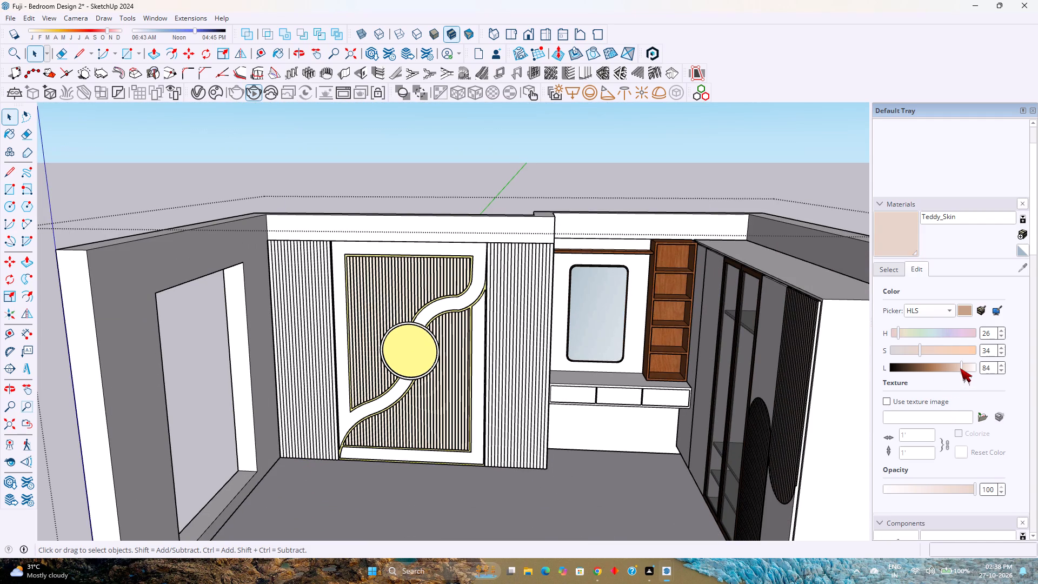
left_click(961, 368)
middle_click_drag(604, 376, 598, 394, "shift")
middle_click(598, 394, "shift")
middle_click_drag(559, 394, 575, 356)
middle_click(575, 356)
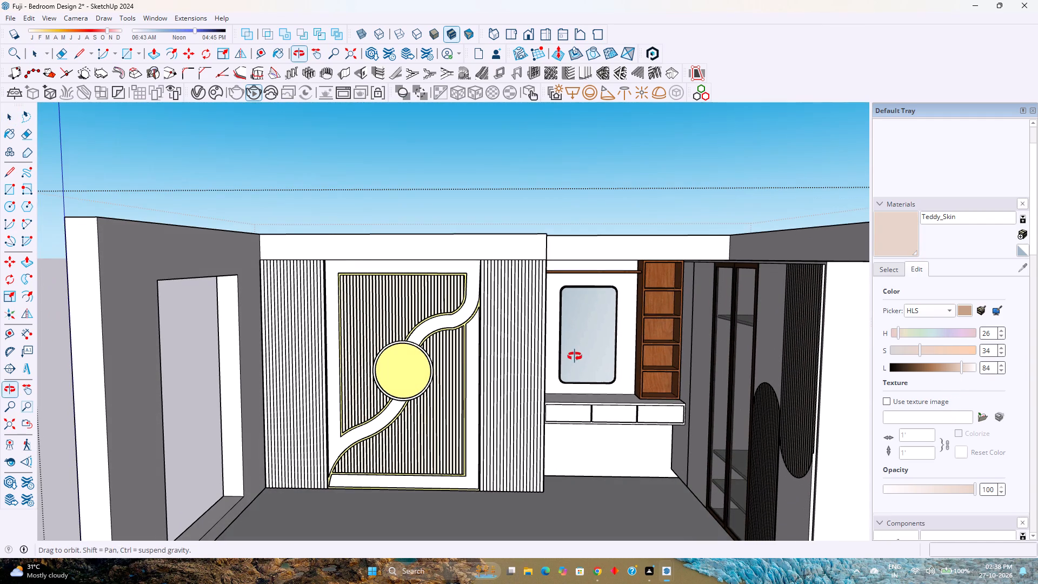
key("space")
key("Escape")
scroll(573, 350, "down", 1)
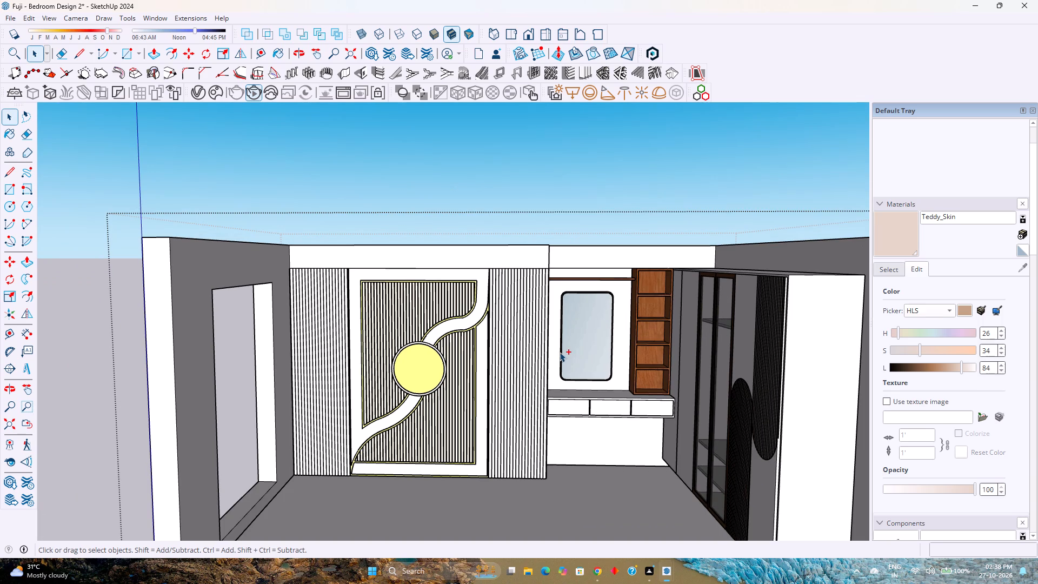
Save the model.
key("ctrl+s")
Open the feature wall panel group for editing and select its yellow backing face.
scroll(548, 354, "down", 8)
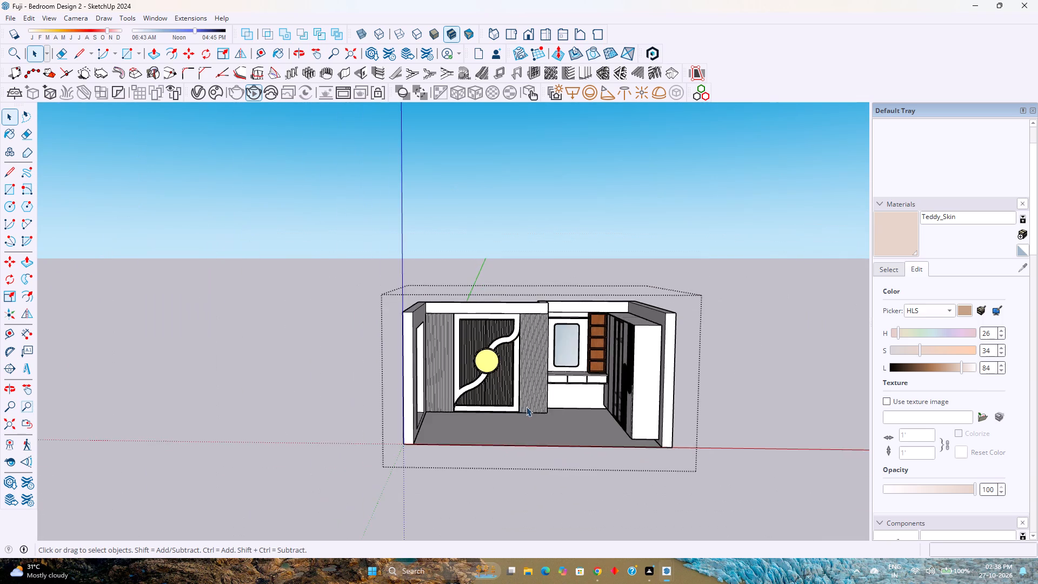
scroll(526, 407, "up", 6)
left_click(454, 323)
scroll(454, 323, "up", 3)
double_click(454, 323)
scroll(454, 323, "up", 3)
scroll(454, 323, "down", 1)
scroll(454, 323, "up", 3)
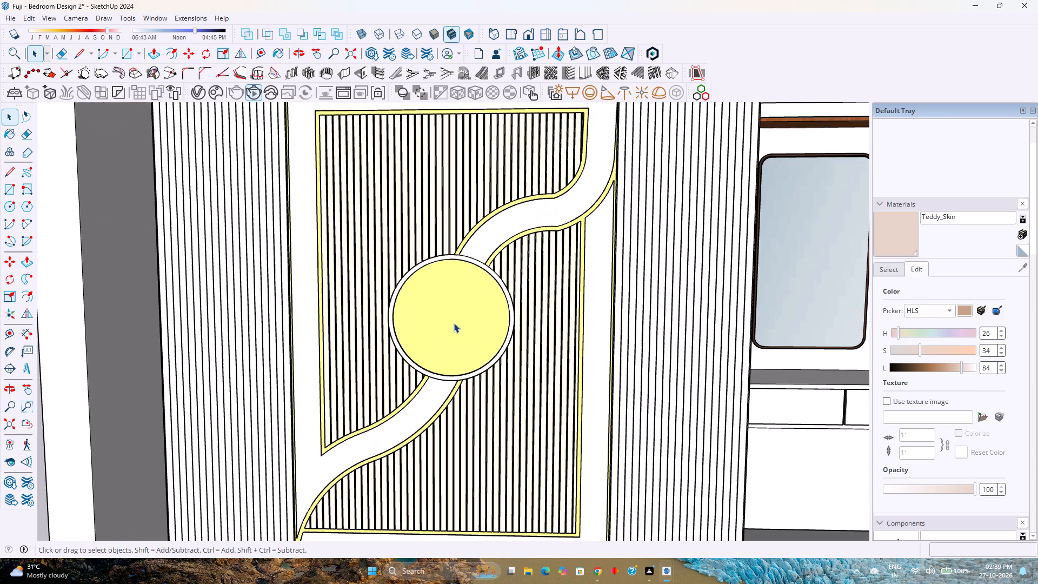
scroll(454, 323, "up", 1)
scroll(454, 323, "down", 7)
triple_click(454, 323)
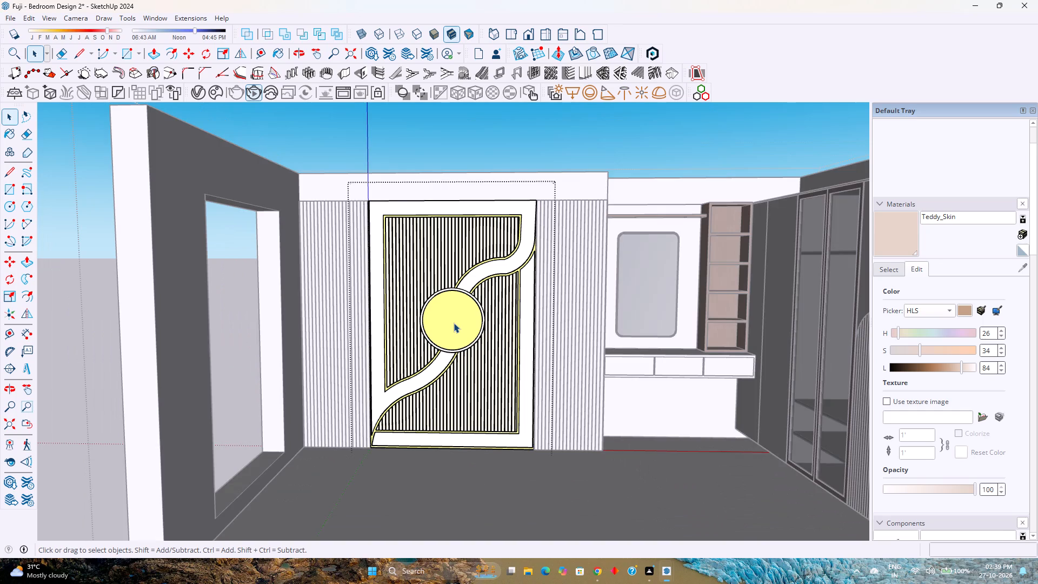
left_click(454, 323)
scroll(453, 331, "up", 7)
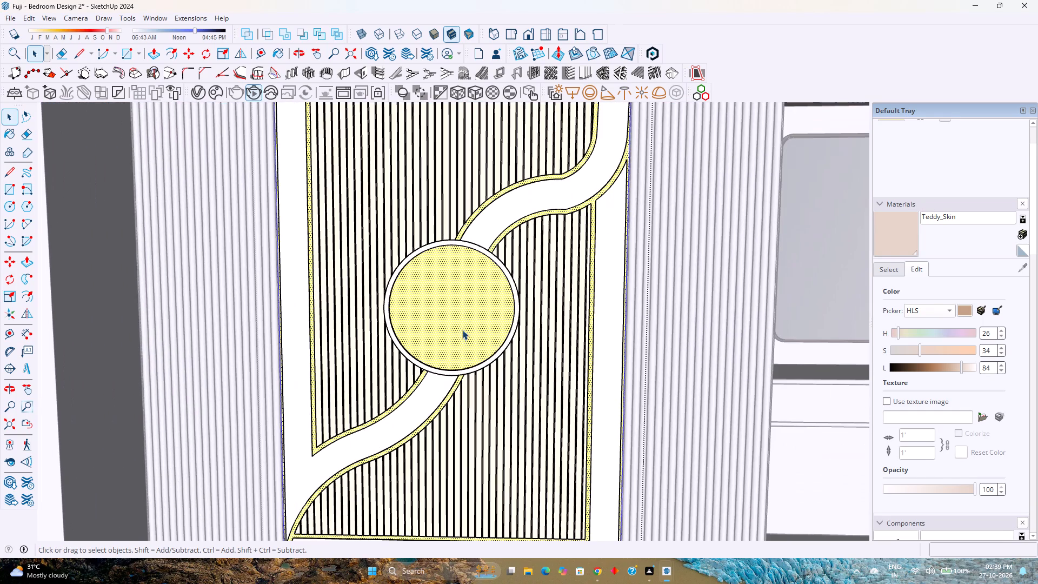
middle_click_drag(467, 329, 223, 332, "shift")
middle_click_drag(223, 332, 270, 331)
scroll(274, 329, "down", 3)
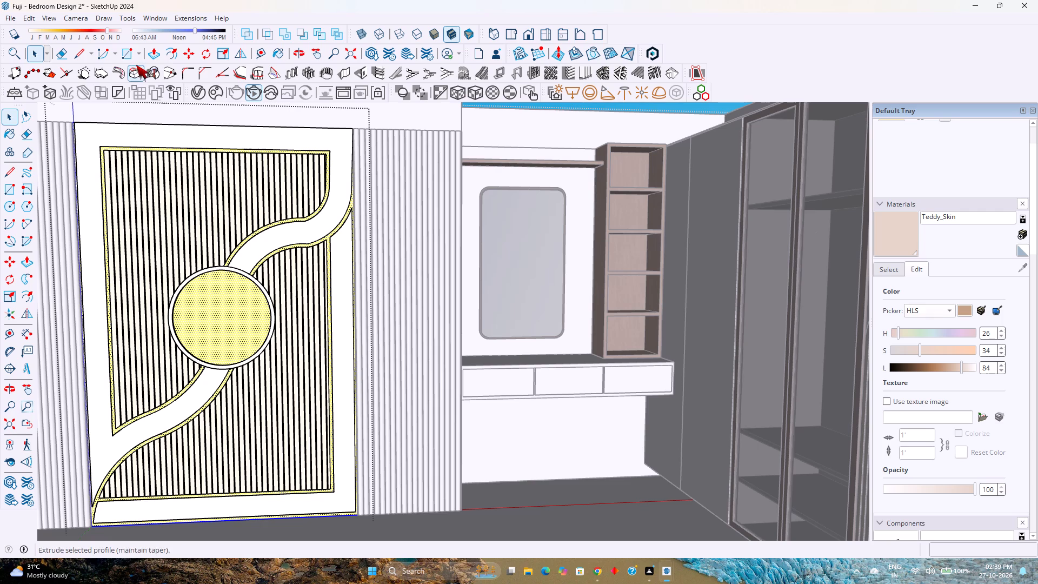
Draw a circle with a 1'2" radius in front of the dresser drawers, inside the feature panel group.
key("c")
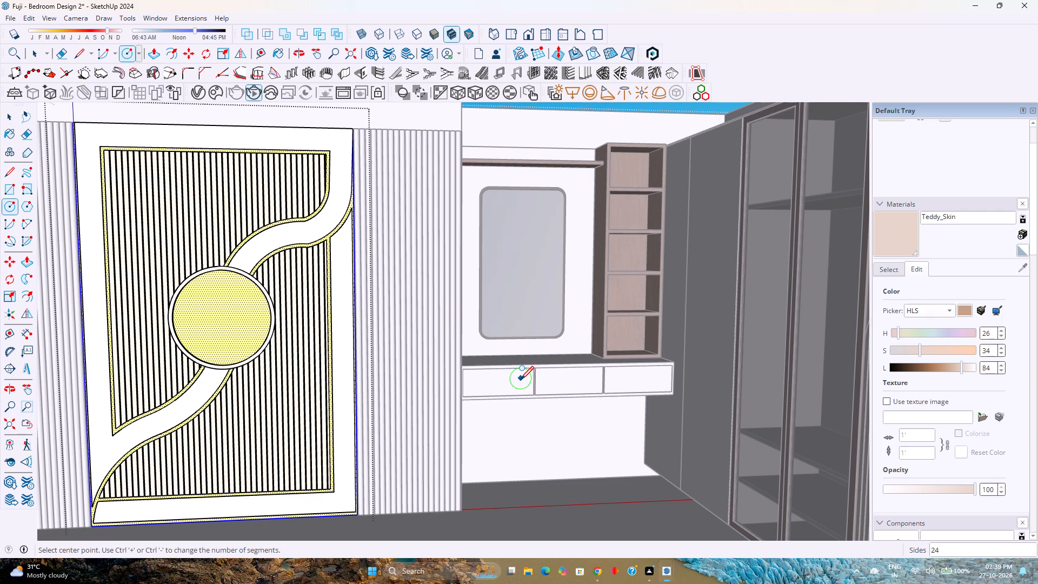
left_click(521, 379)
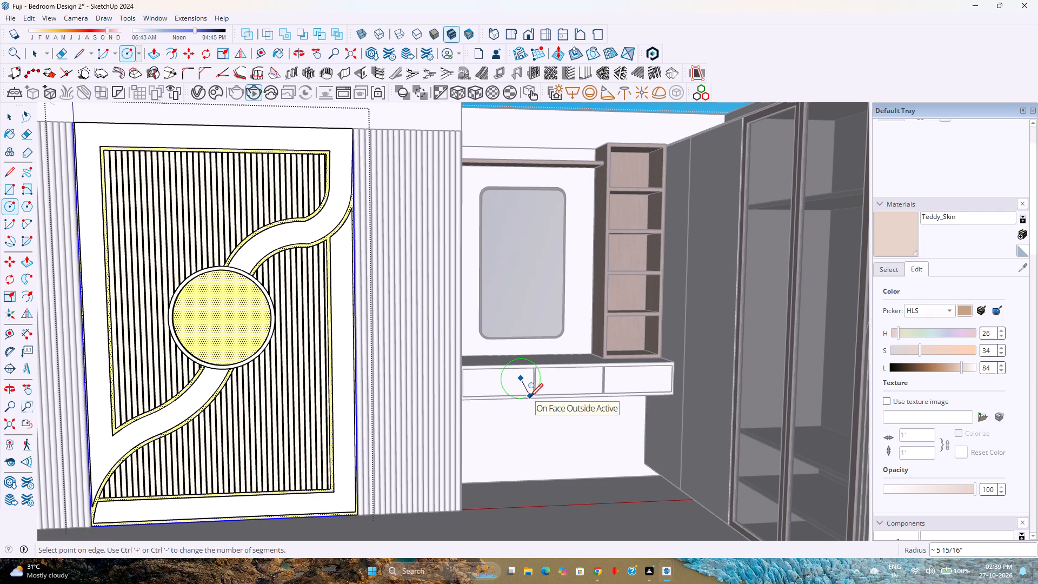
type("1'2\"")
key("Return")
key("space")
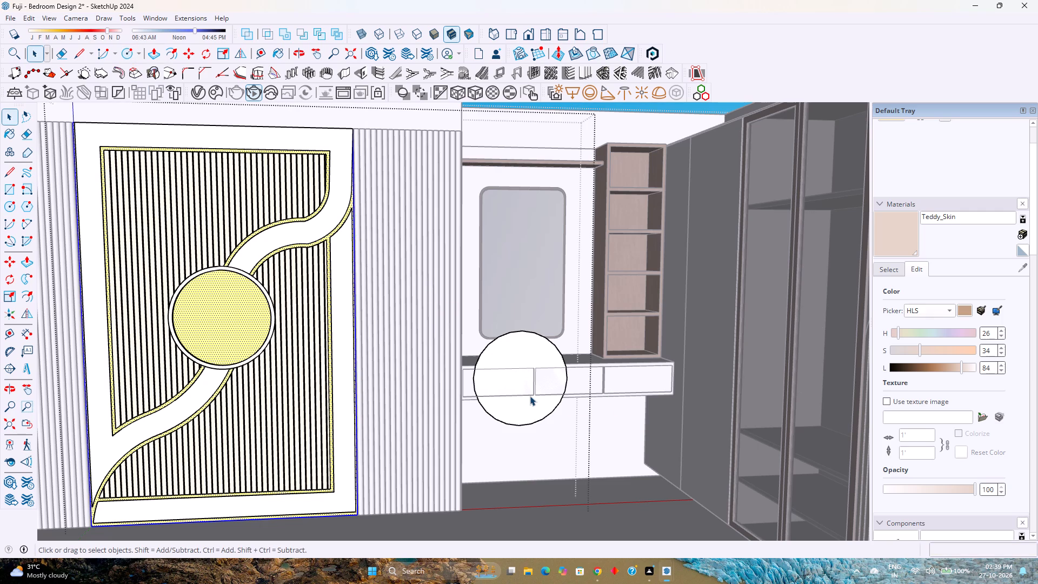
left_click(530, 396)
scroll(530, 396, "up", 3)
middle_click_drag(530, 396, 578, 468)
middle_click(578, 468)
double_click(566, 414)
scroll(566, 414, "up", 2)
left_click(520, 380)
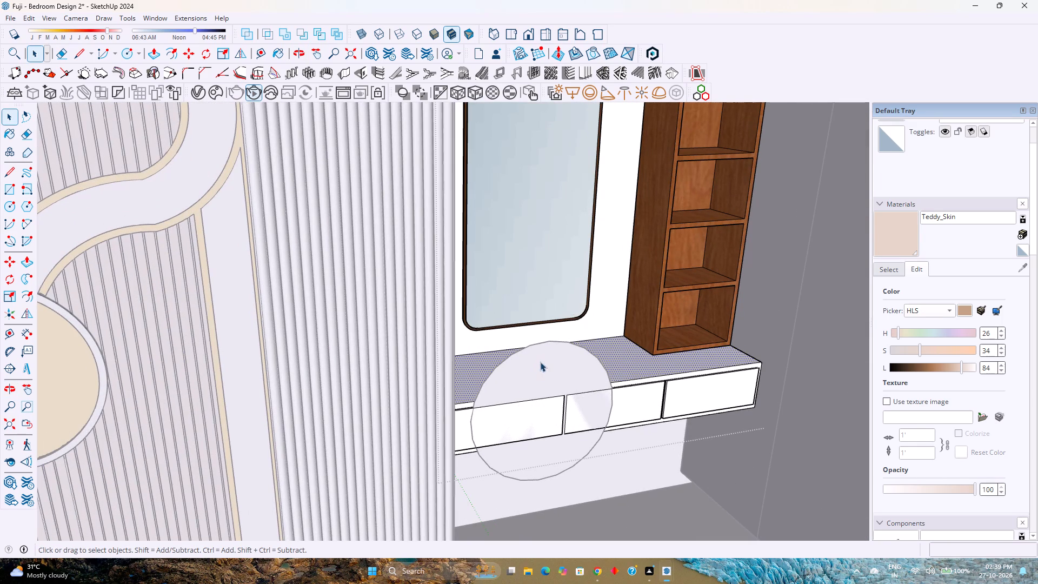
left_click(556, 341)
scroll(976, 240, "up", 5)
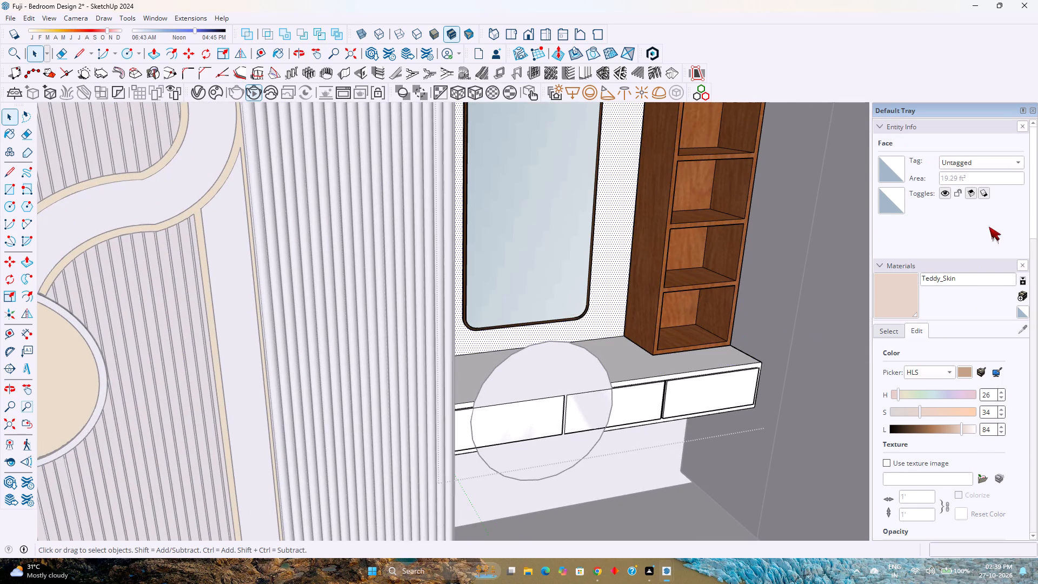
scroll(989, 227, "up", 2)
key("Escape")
Reopen the feature panel group and set the new circle's edge to 400 segments.
left_click(582, 363)
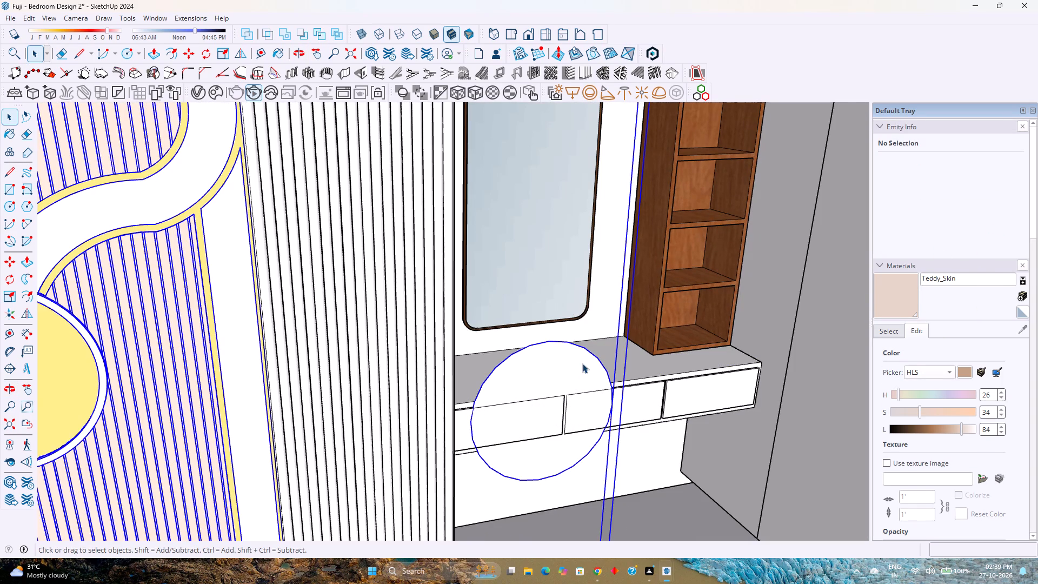
double_click(584, 360)
left_click(587, 357)
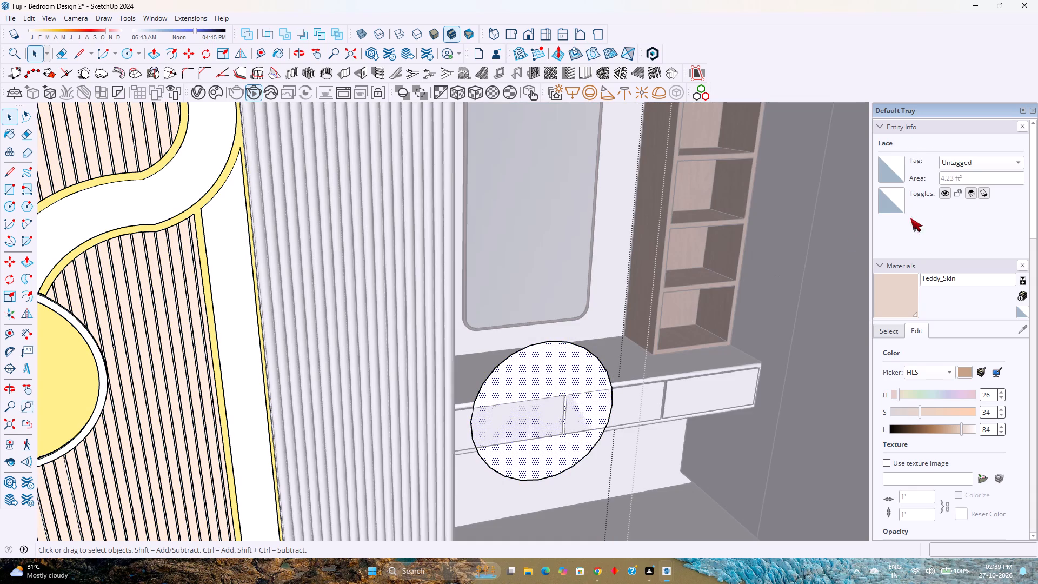
left_click(577, 346)
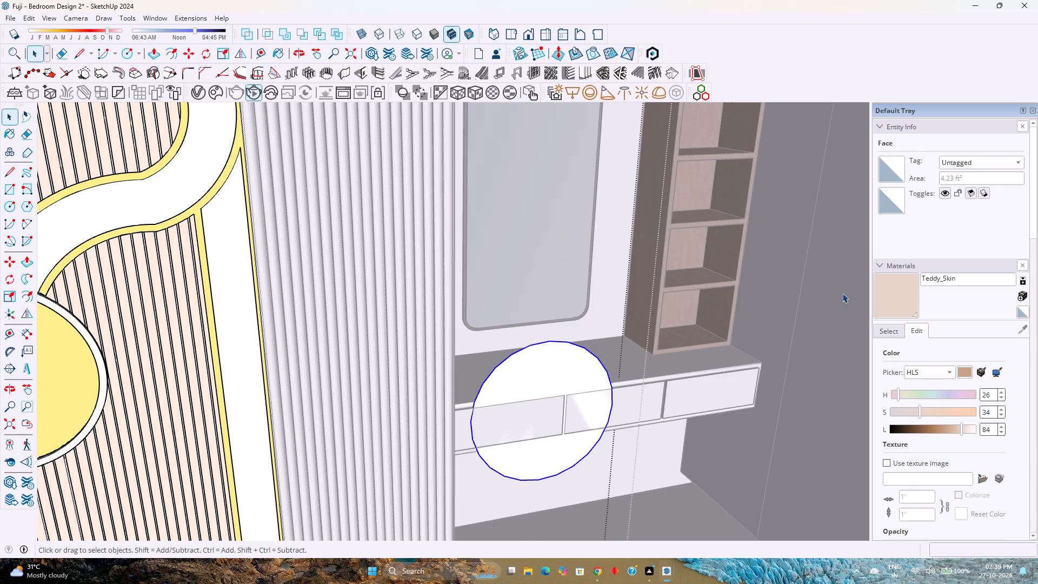
double_click(1002, 193)
type("400")
key("Return")
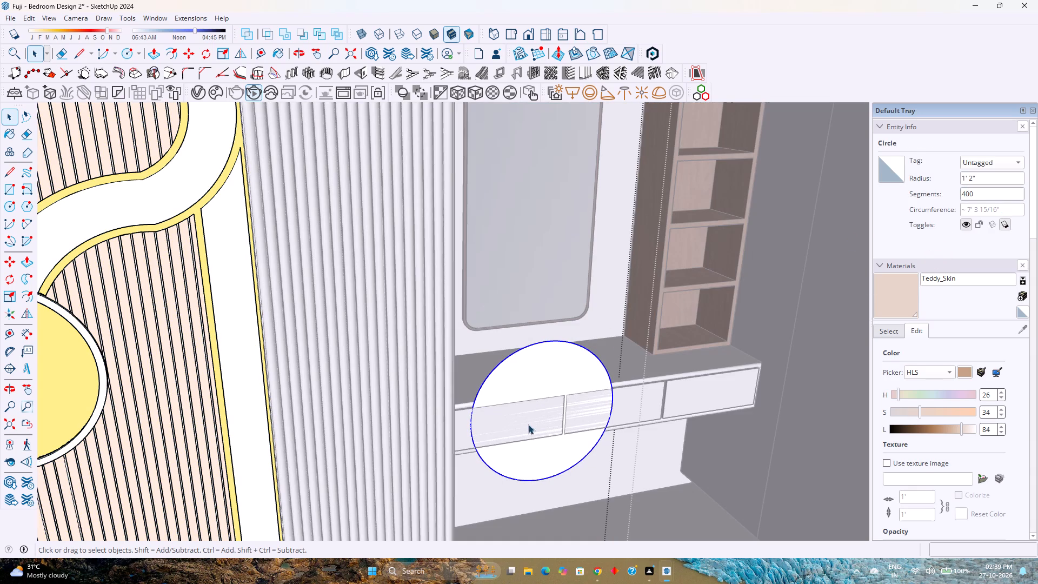
Make a group from the face and edge of the 1'2" radius circle in front of the dresser drawers.
left_click(567, 379)
right_click(571, 377)
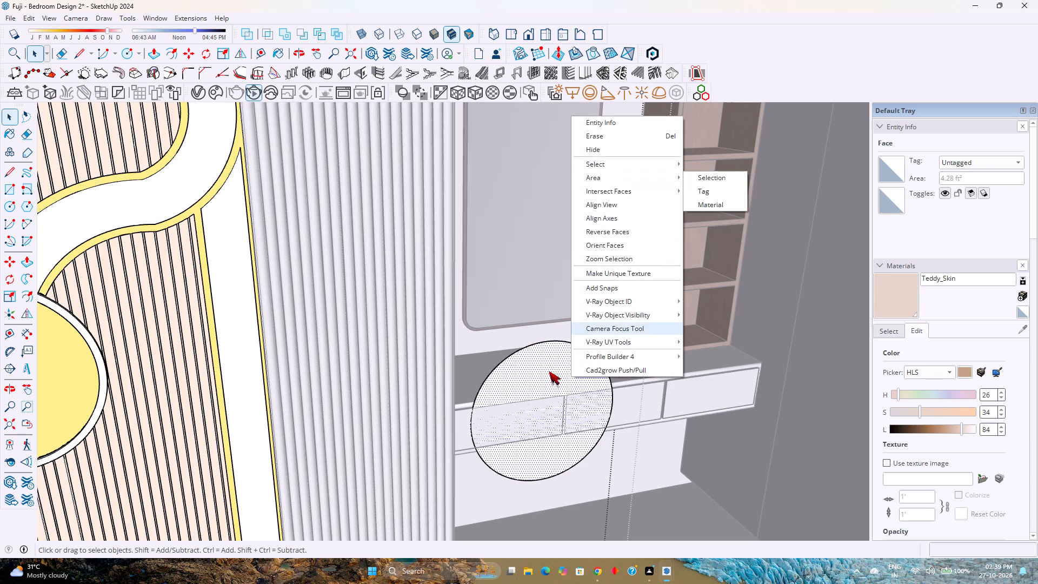
double_click(549, 368)
double_click(549, 368)
right_click(549, 368)
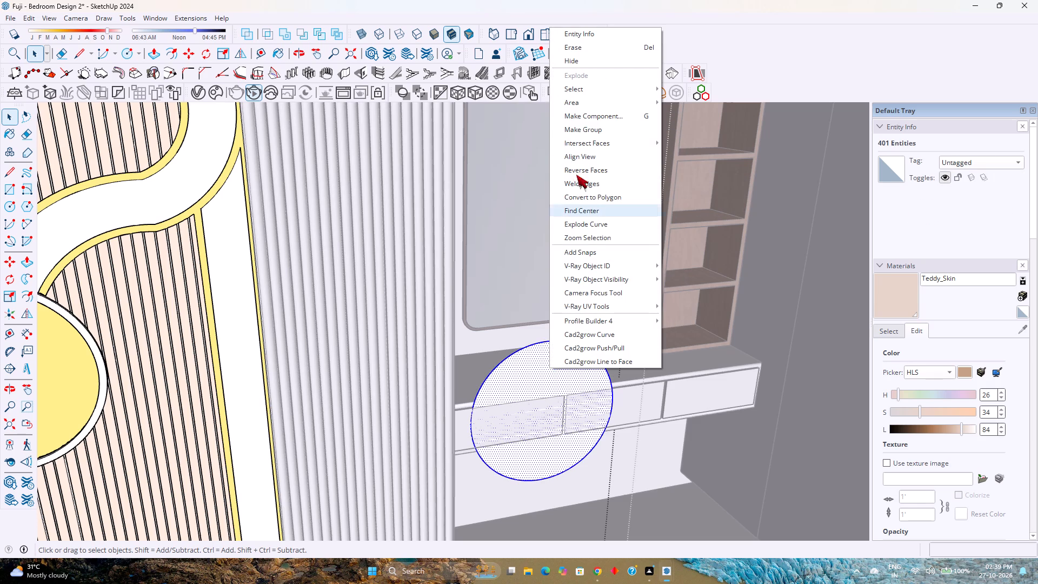
left_click(576, 134)
Open the circle's group and Push/Pull its face by 1/4" to form a thin disc.
double_click(542, 363)
scroll(543, 368, "up", 1)
key("p")
left_click(535, 385)
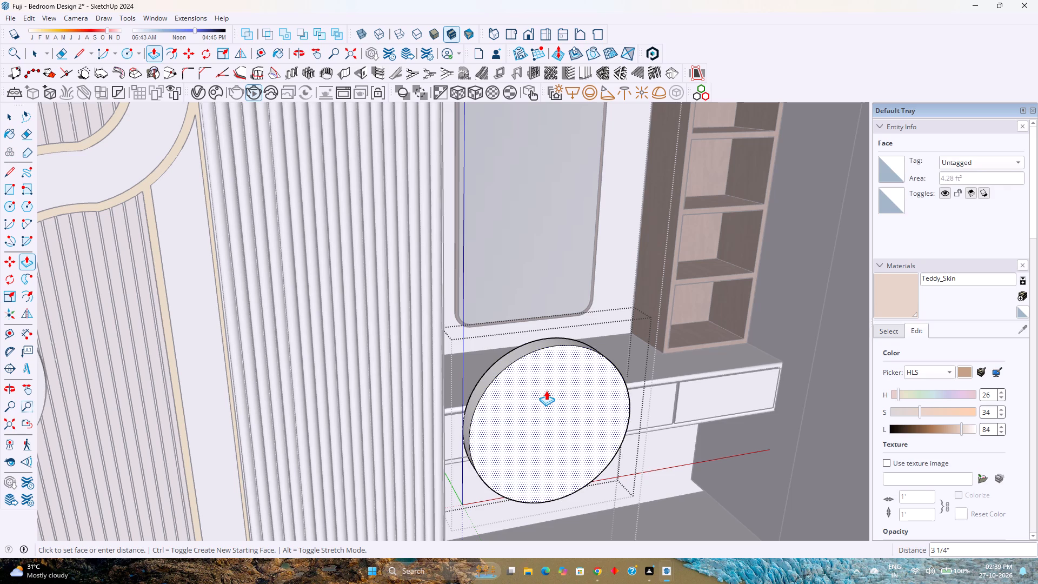
key("0")
scroll(546, 390, "up", 1)
type(".25")
key("Return")
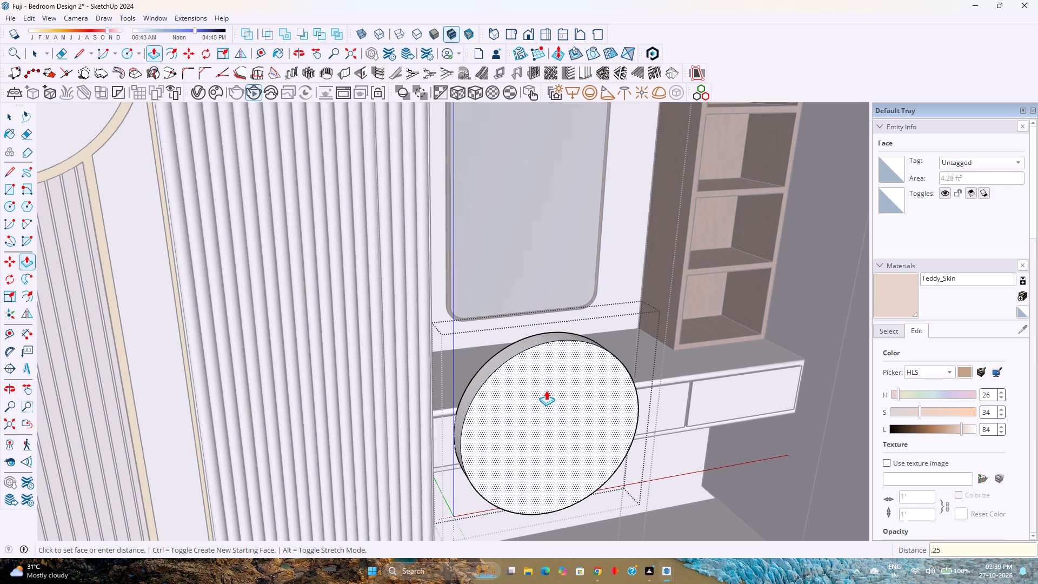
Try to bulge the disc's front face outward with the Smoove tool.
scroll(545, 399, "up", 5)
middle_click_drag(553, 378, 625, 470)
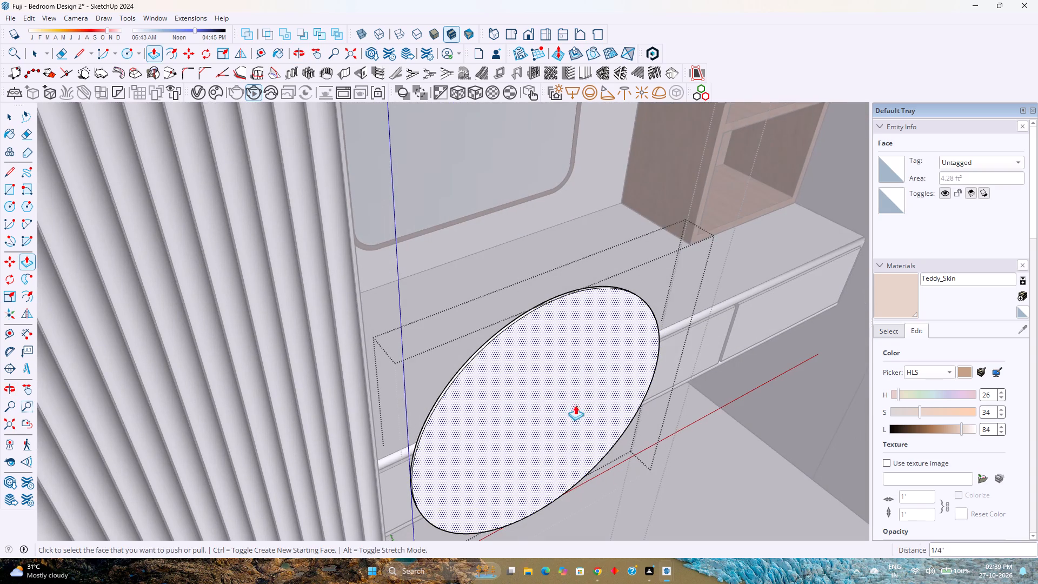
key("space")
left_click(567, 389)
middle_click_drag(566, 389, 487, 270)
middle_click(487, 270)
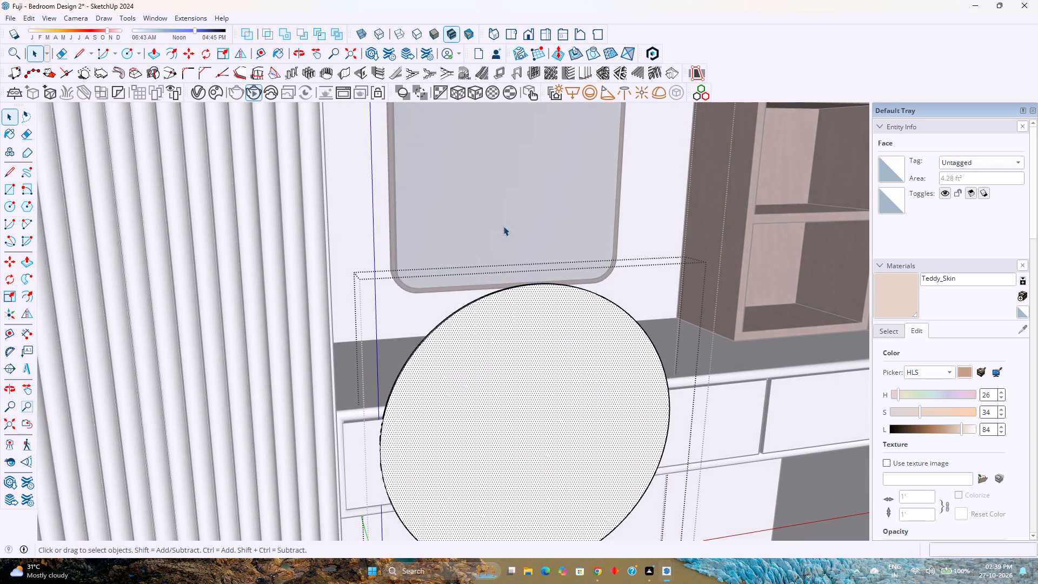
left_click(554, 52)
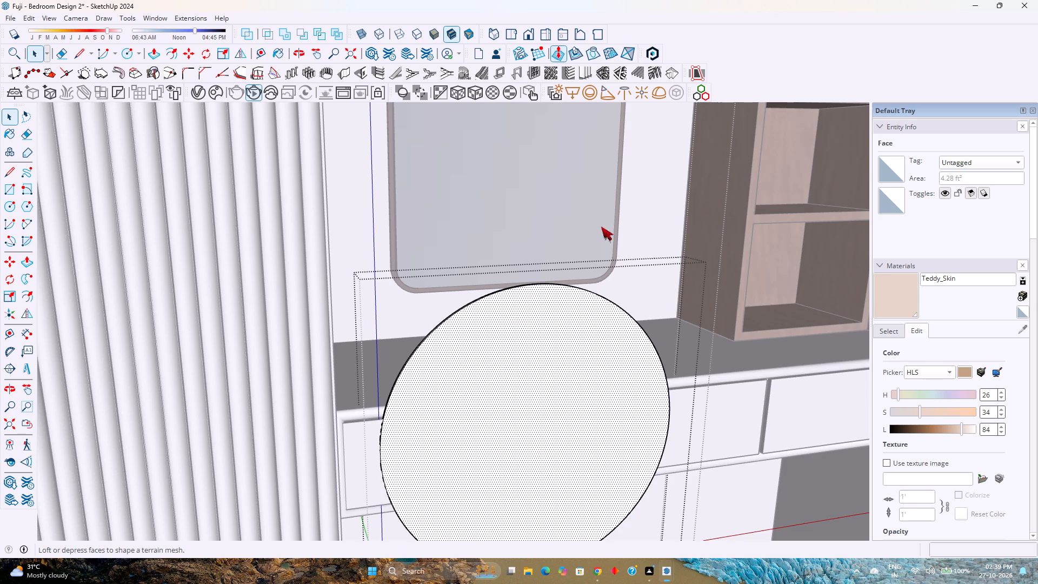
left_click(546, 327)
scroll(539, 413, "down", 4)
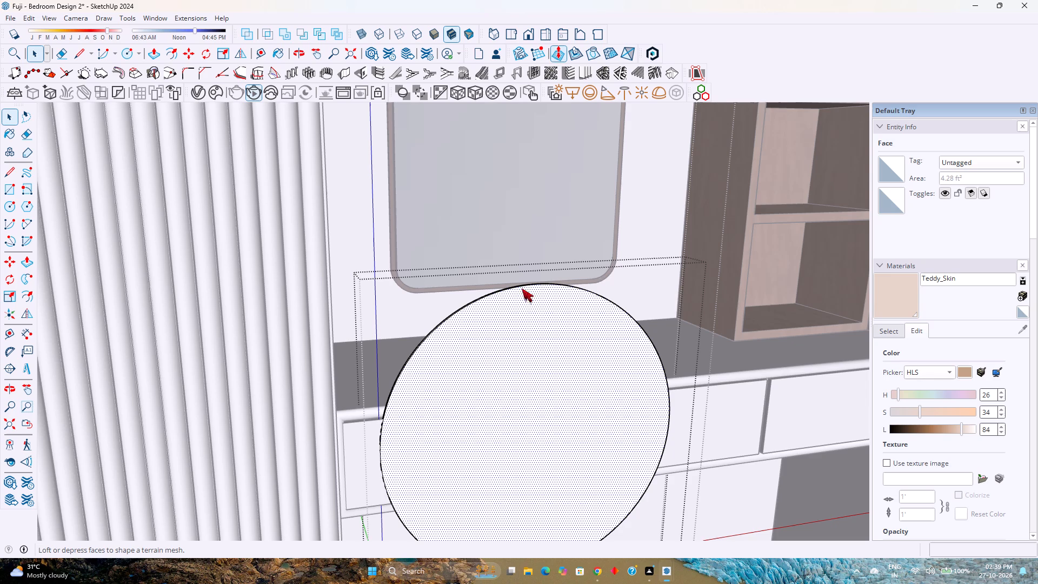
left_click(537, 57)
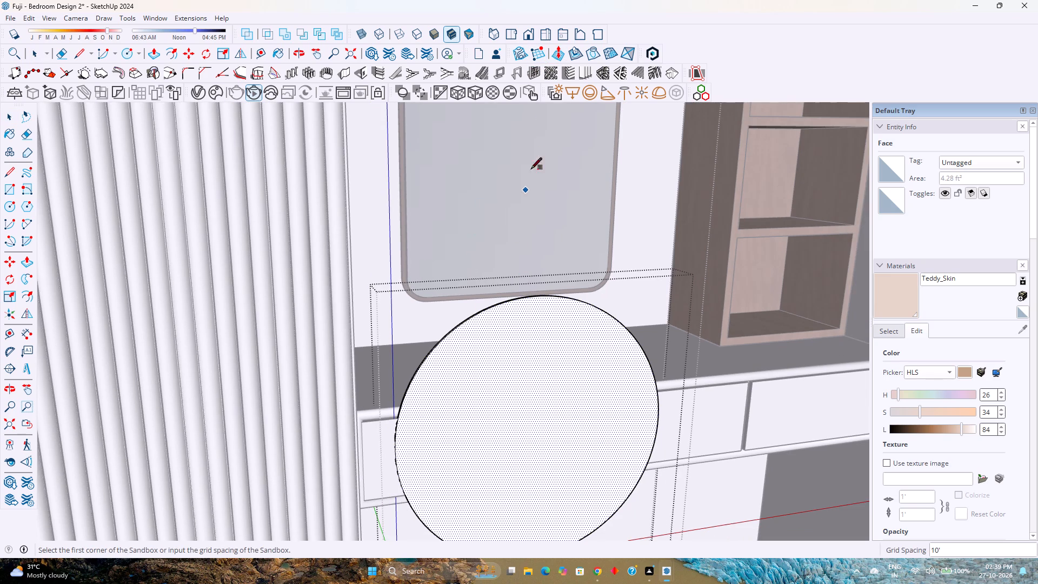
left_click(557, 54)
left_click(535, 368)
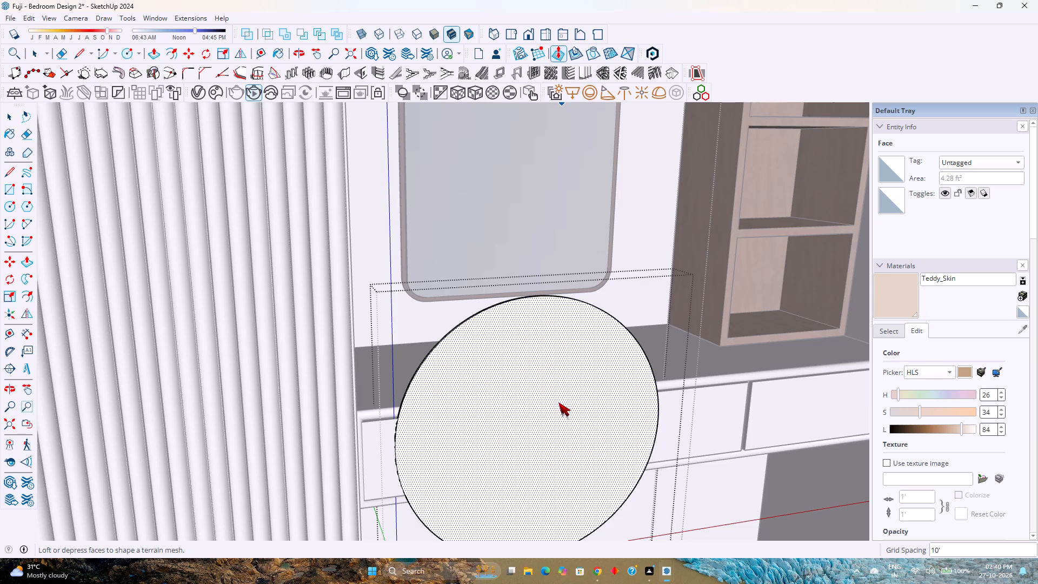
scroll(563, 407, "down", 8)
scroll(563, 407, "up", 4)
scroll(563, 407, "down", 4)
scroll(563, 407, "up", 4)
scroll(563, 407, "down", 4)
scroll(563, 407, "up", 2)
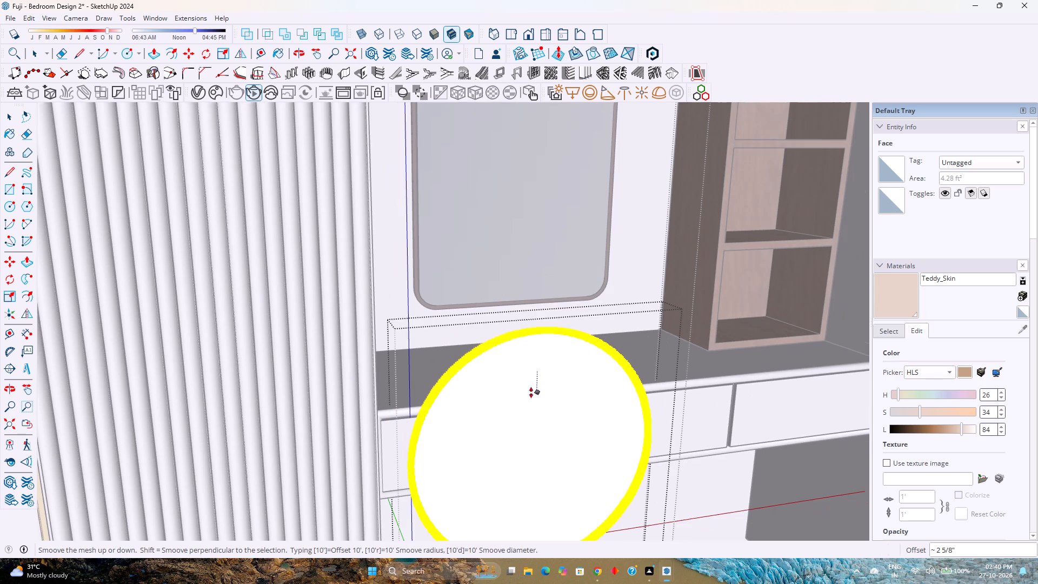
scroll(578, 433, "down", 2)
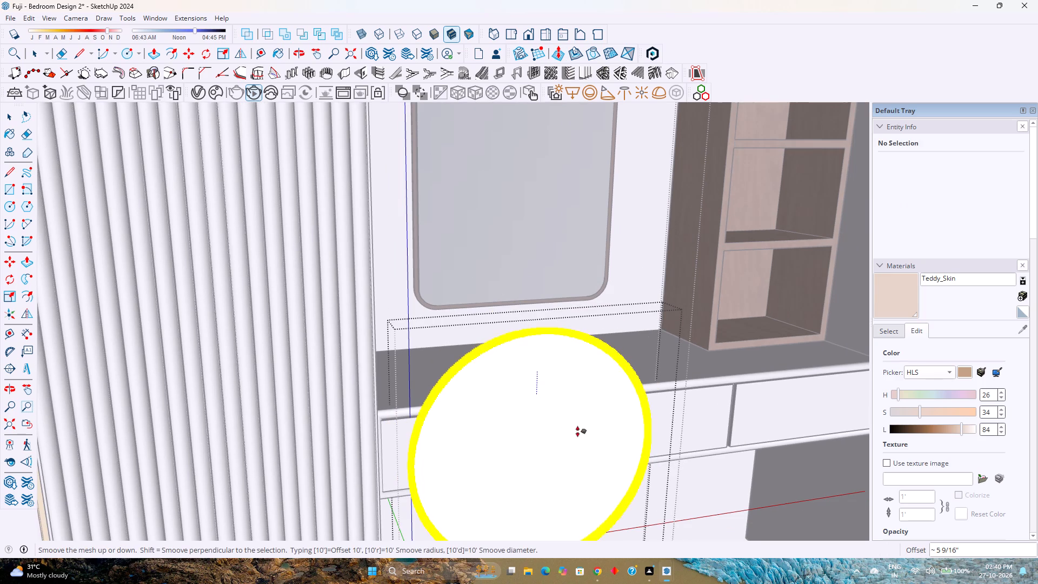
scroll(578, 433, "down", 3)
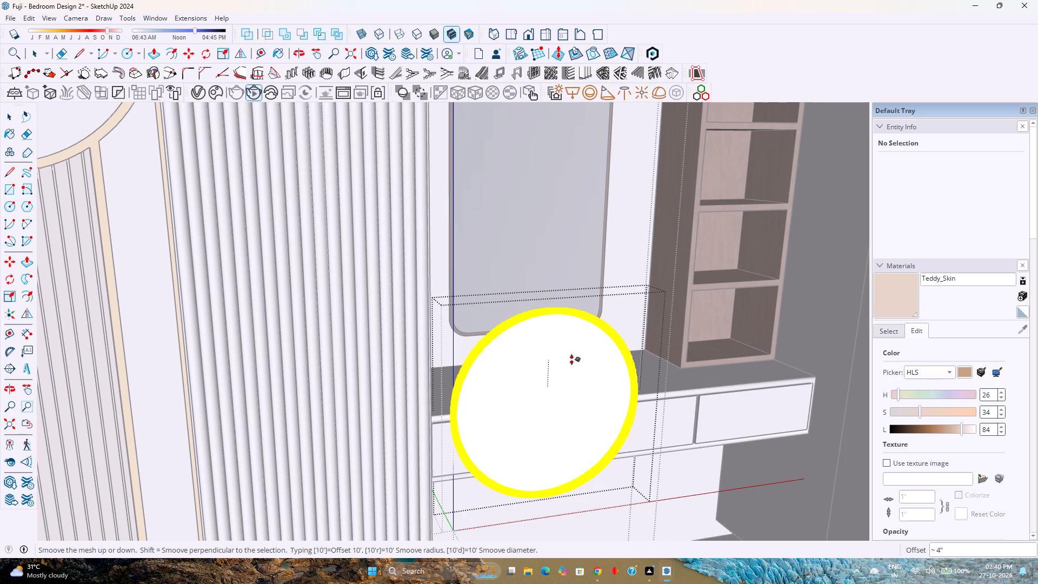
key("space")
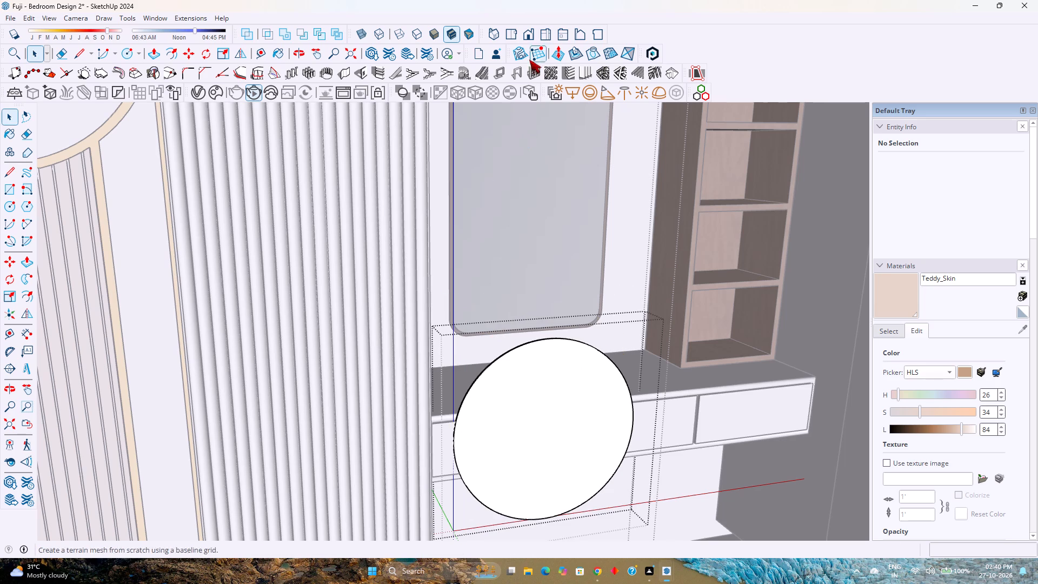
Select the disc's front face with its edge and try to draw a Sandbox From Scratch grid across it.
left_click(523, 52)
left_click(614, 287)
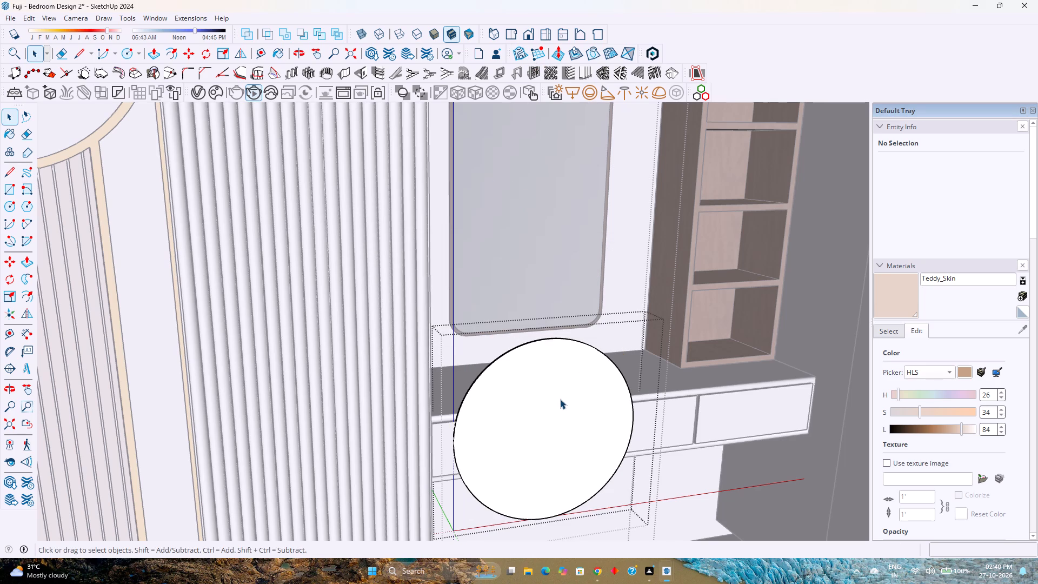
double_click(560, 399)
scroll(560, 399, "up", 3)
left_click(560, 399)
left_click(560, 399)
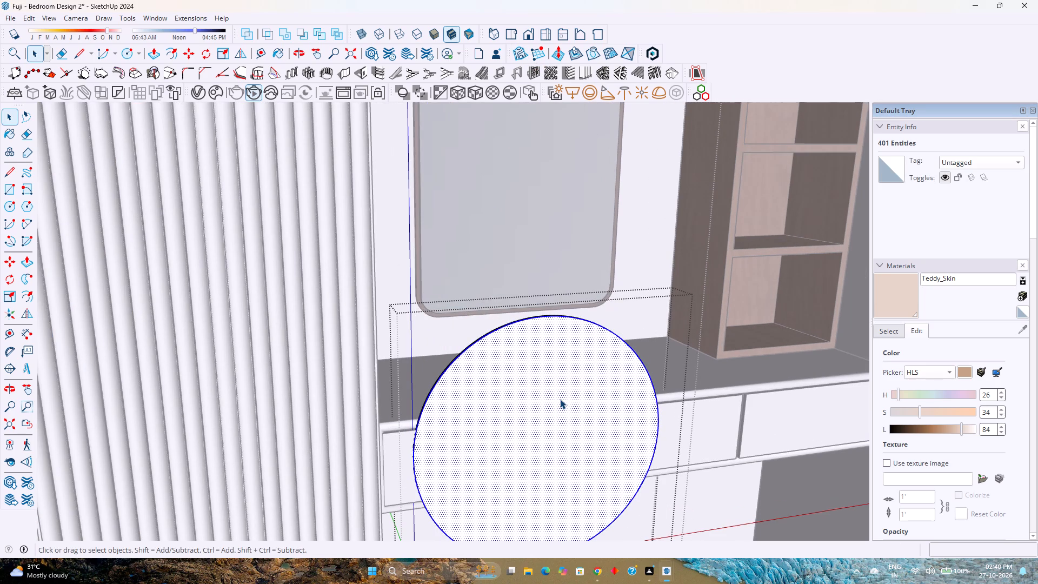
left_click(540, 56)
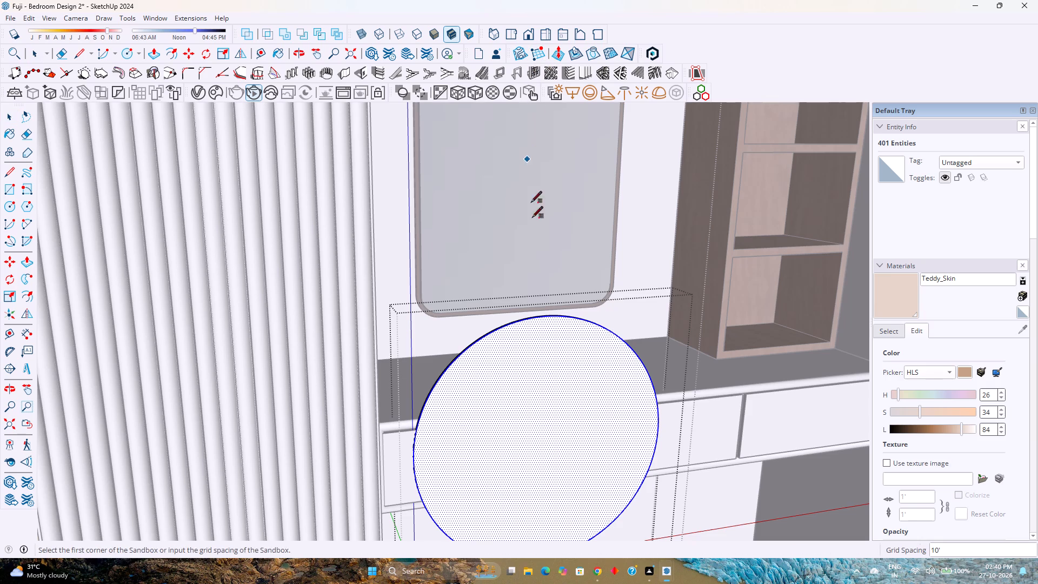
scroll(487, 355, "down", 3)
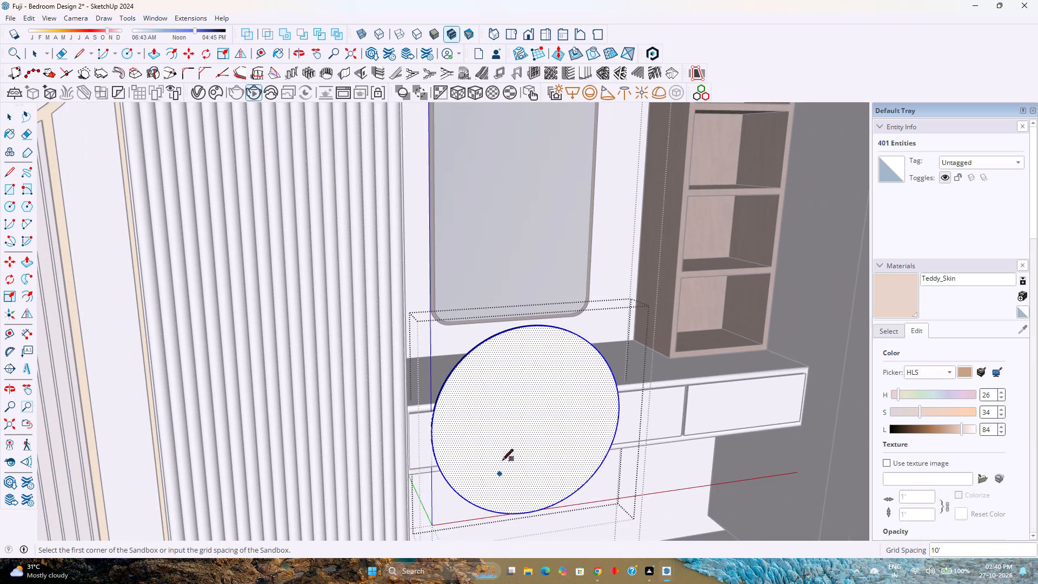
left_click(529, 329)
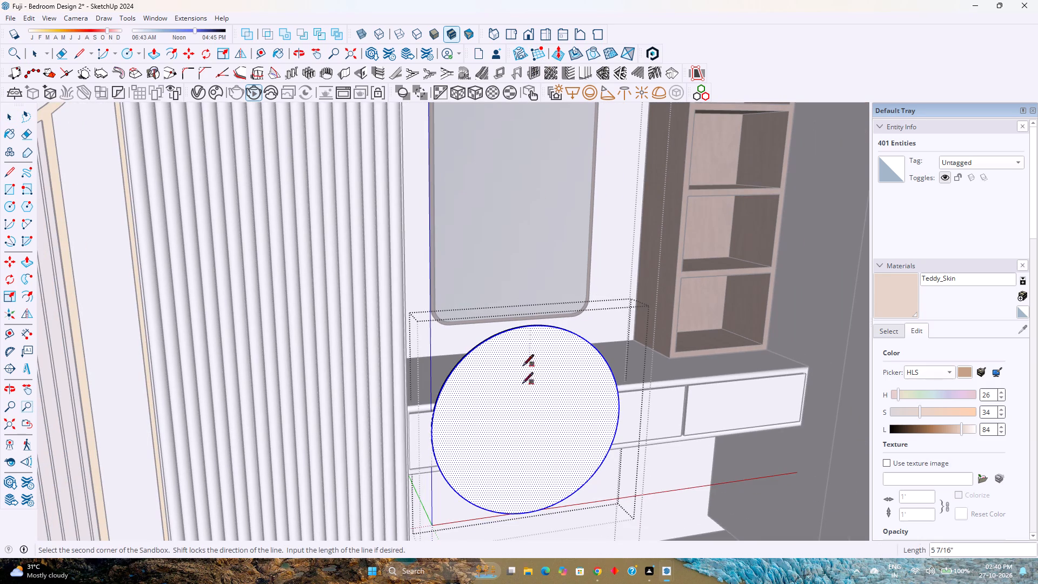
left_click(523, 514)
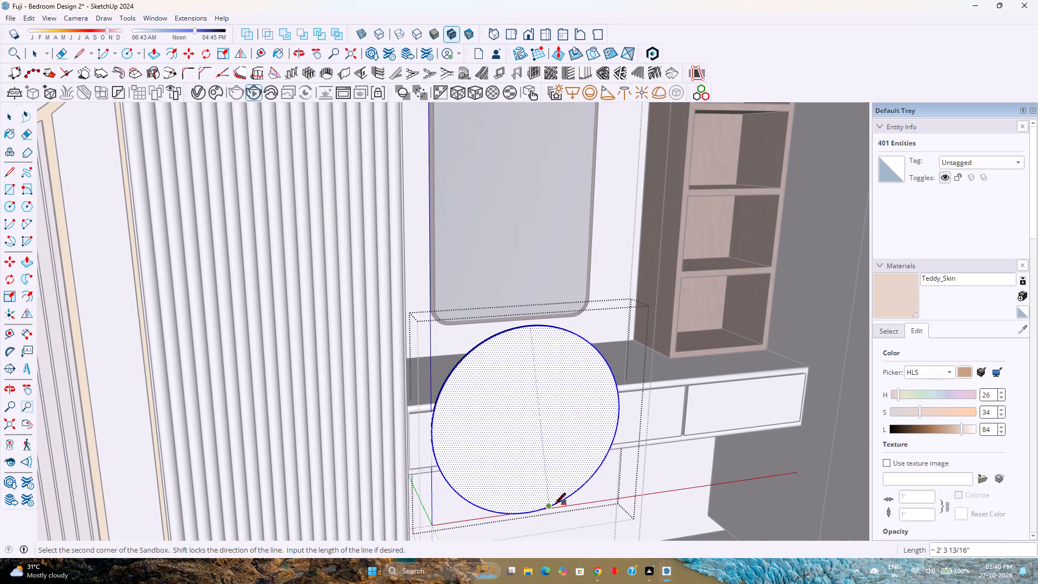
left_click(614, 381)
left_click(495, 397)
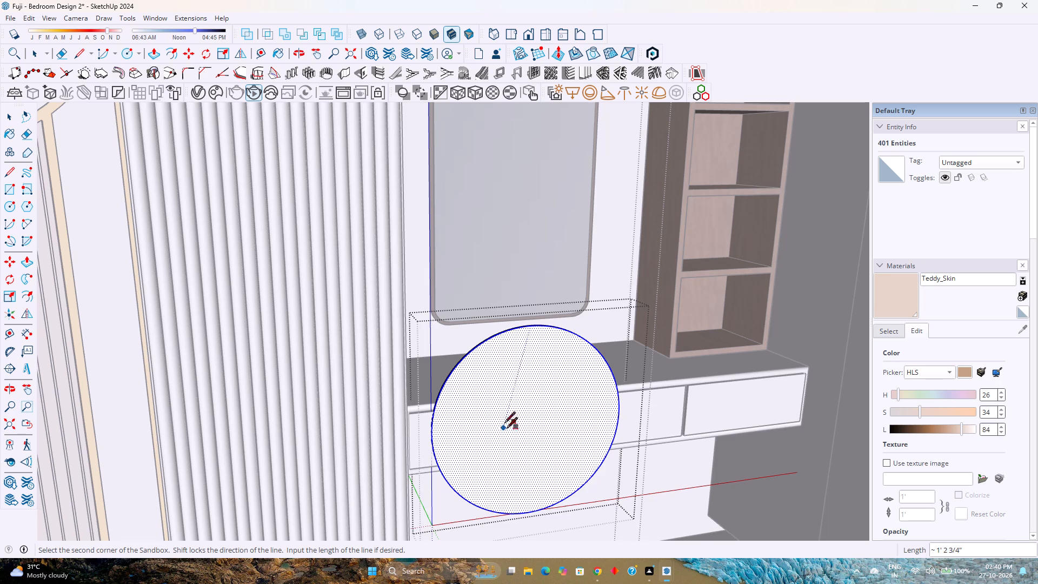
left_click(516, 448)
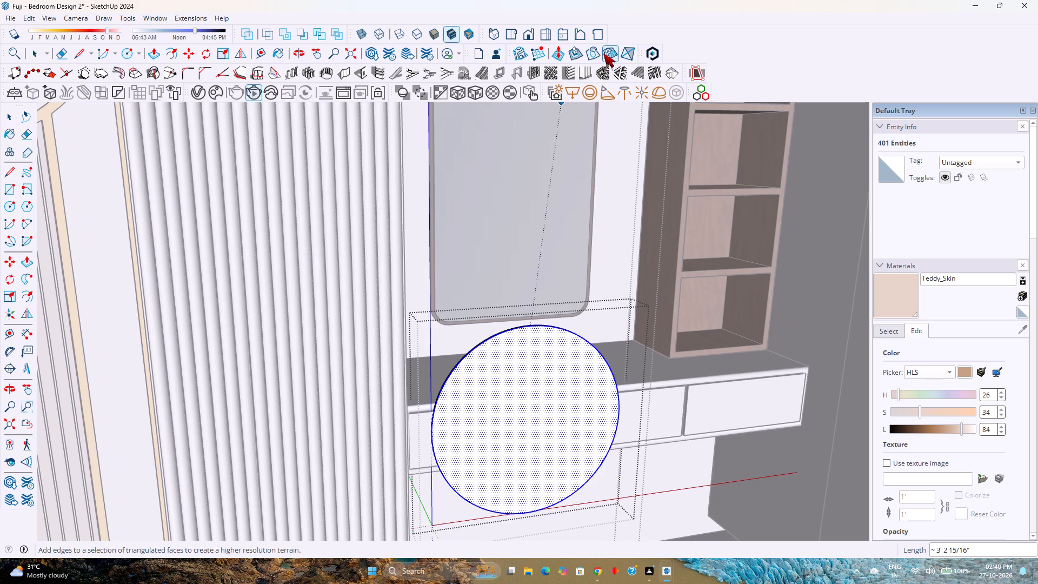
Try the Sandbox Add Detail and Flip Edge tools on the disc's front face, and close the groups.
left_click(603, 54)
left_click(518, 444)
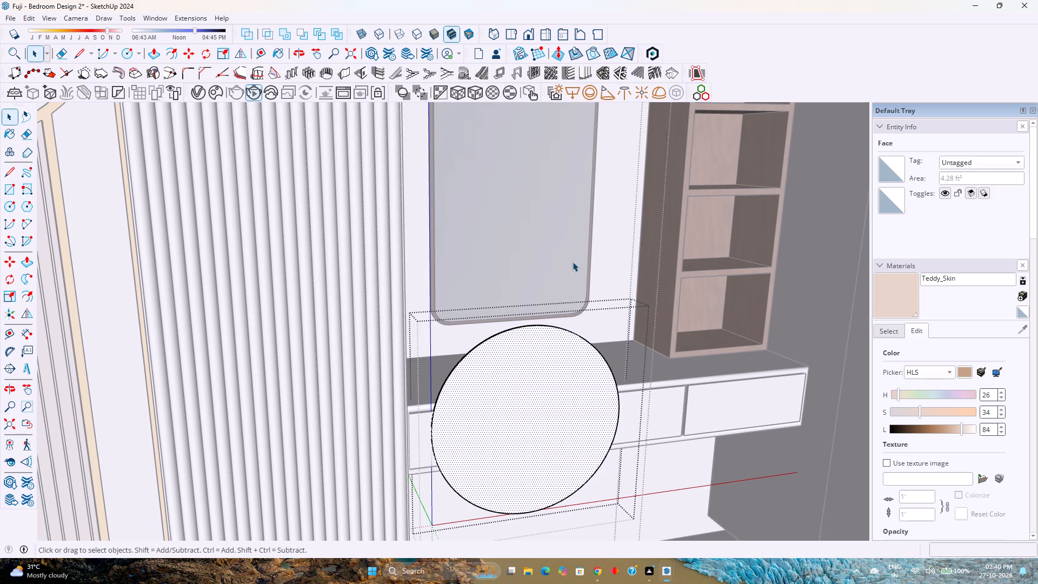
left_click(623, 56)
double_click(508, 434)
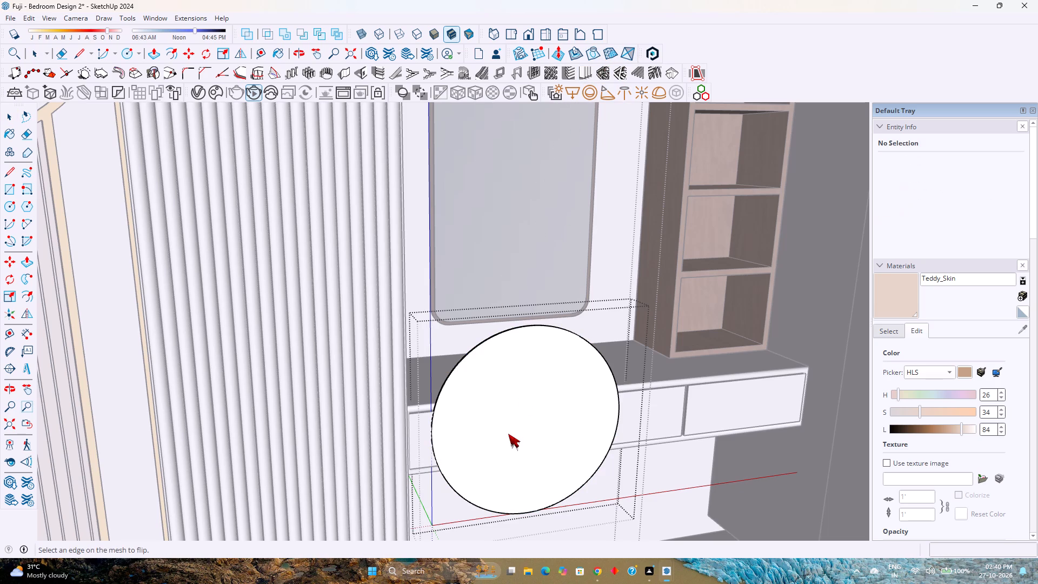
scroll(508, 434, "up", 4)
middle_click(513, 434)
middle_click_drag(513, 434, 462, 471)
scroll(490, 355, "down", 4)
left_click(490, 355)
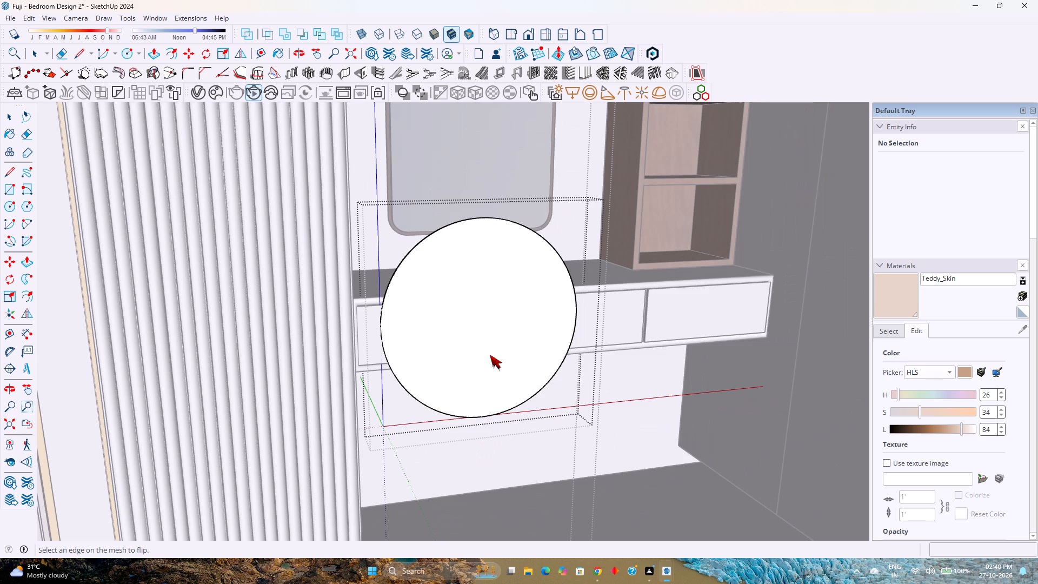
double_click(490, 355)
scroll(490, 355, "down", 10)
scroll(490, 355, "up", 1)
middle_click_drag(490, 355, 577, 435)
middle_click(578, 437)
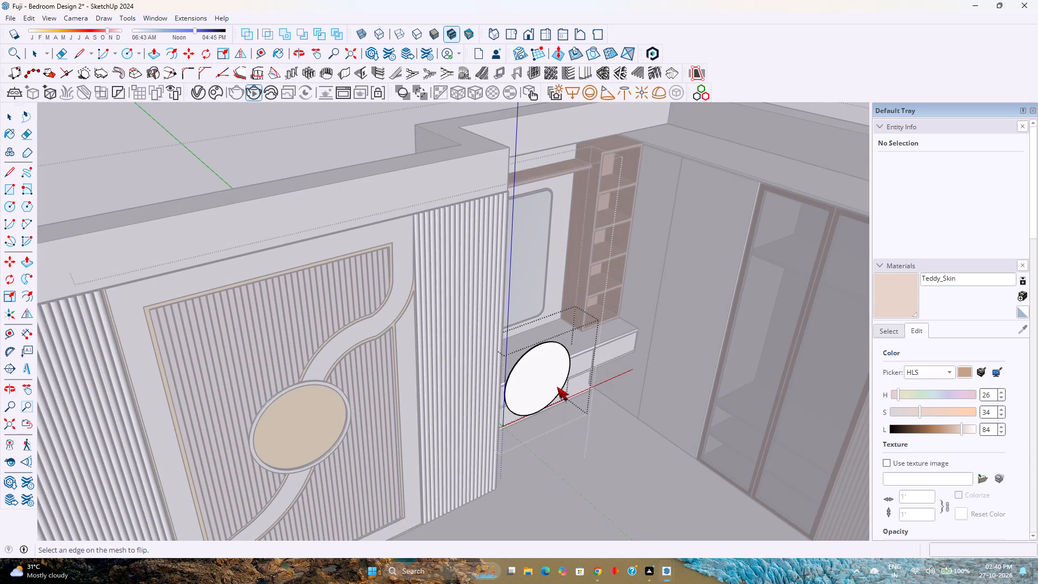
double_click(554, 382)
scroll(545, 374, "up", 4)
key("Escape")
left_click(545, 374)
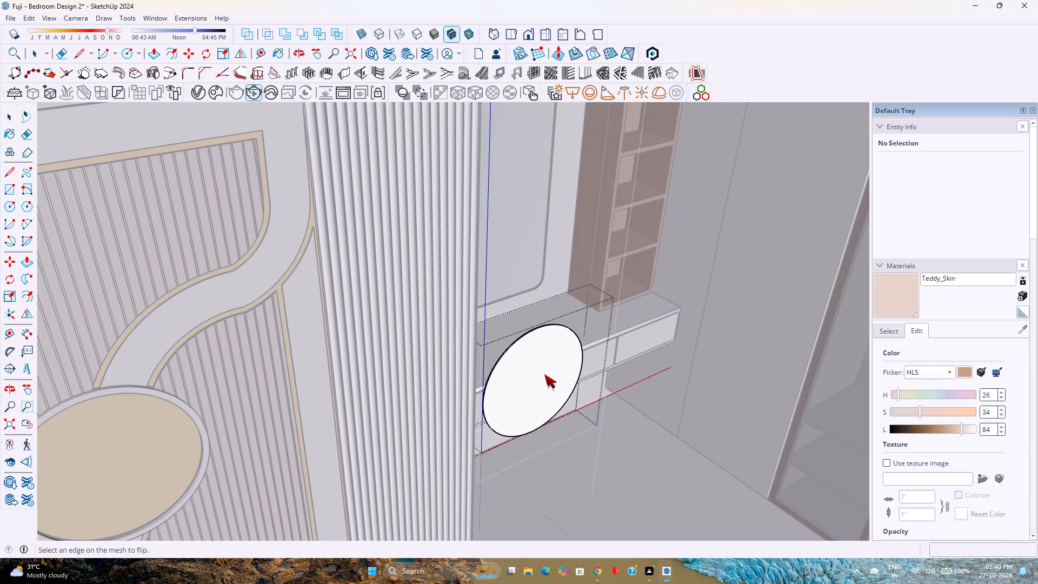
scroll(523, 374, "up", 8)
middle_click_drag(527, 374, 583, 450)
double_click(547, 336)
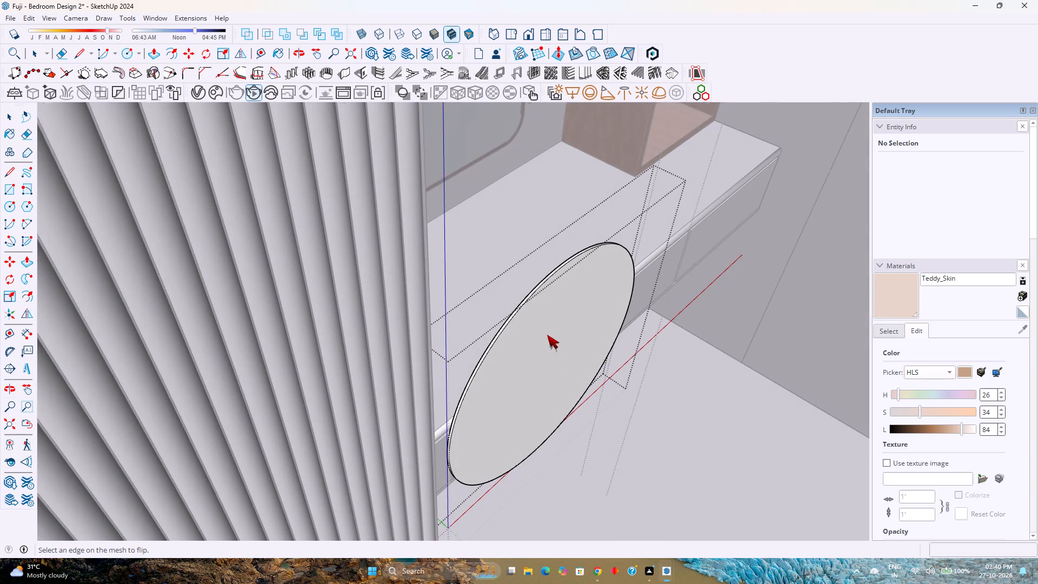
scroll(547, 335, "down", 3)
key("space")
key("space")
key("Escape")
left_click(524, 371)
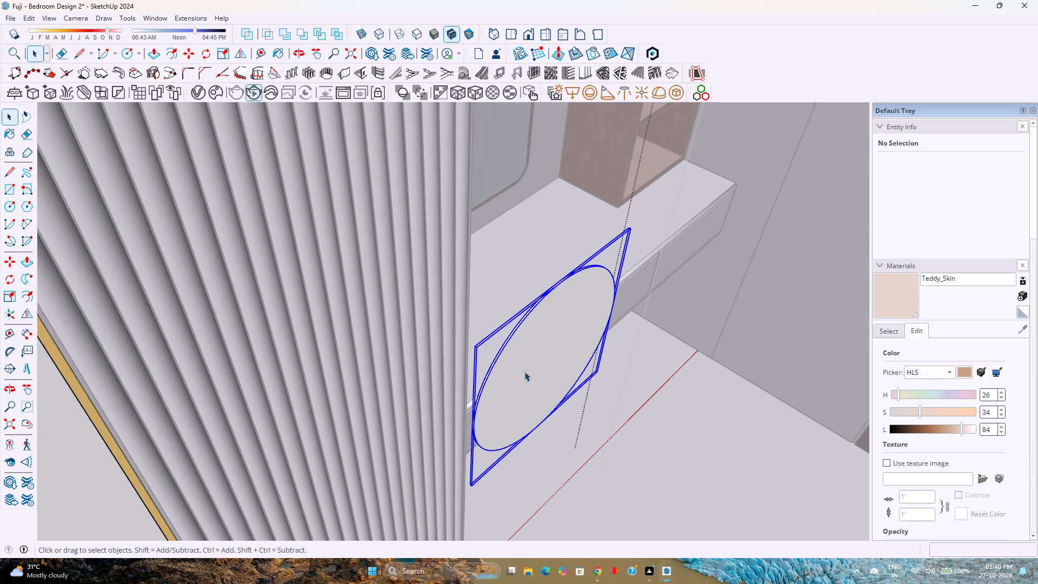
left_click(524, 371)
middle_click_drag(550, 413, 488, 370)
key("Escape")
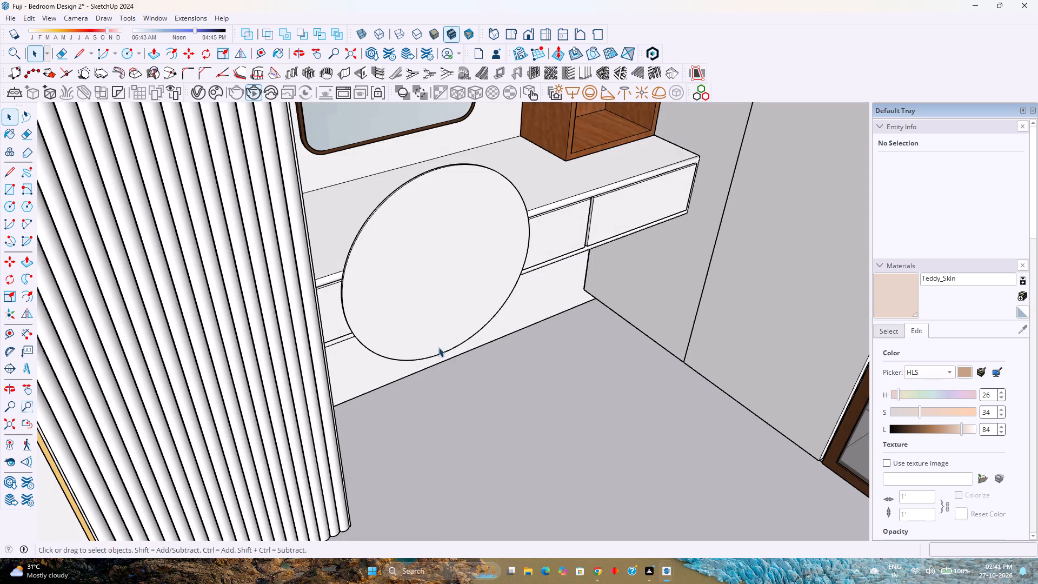
Open the disc's group and offset the edge of its front face inward by 0.5".
left_click(436, 345)
double_click(436, 345)
double_click(436, 345)
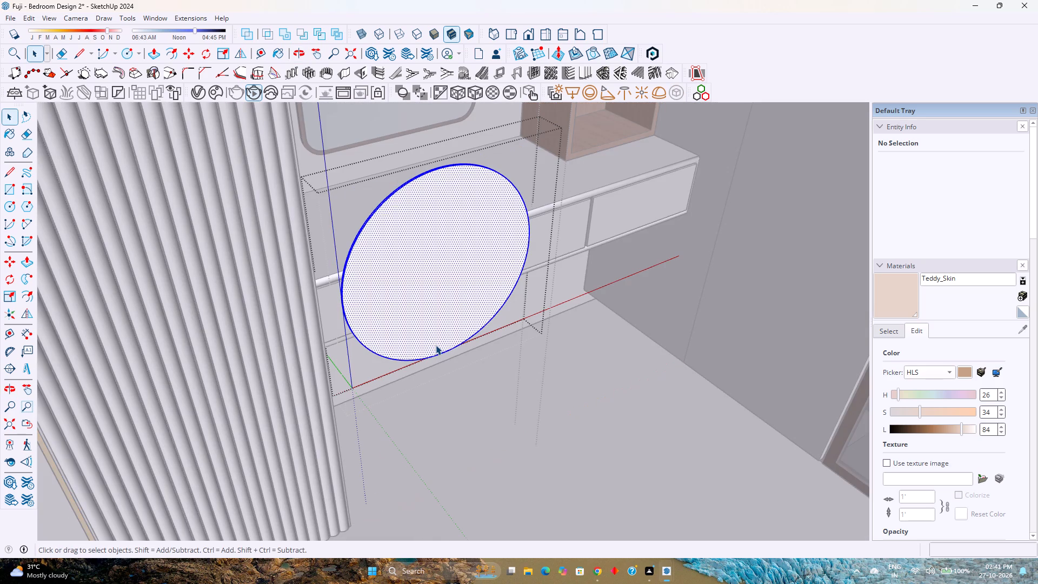
left_click(469, 306)
left_click(469, 306)
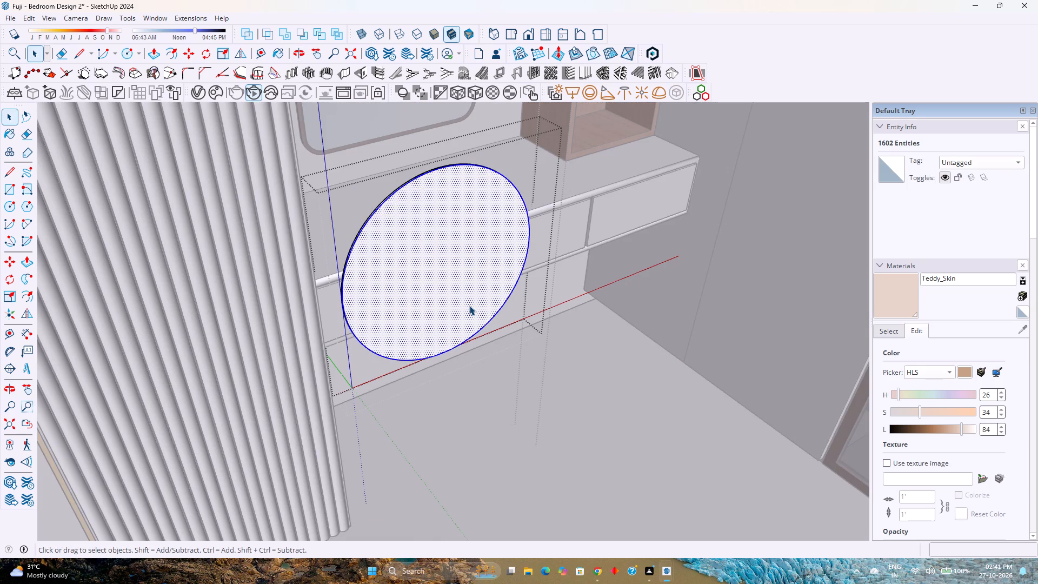
left_click(447, 319)
middle_click_drag(416, 317, 501, 397)
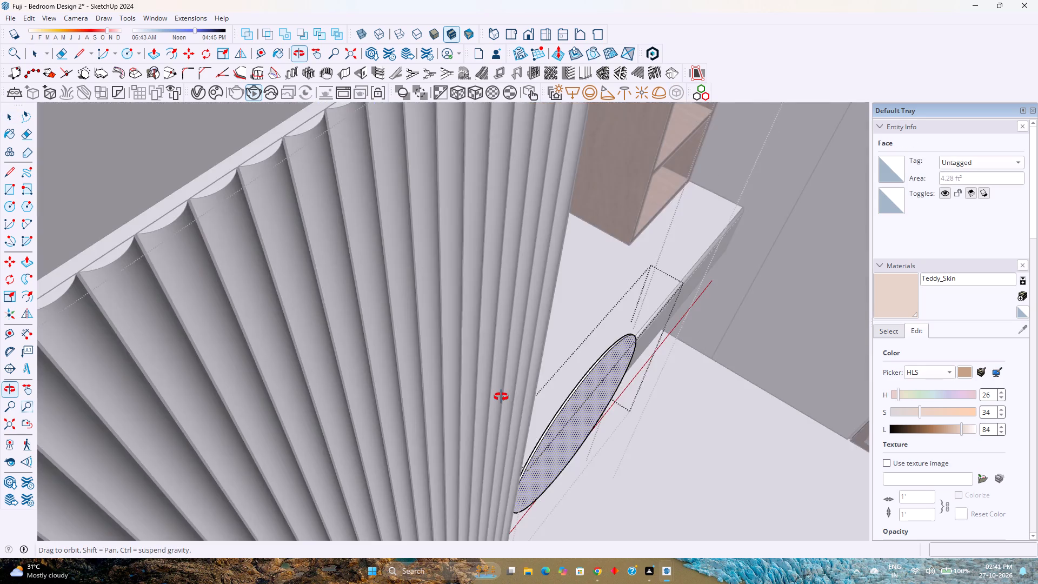
middle_click_drag(501, 397, 448, 353)
middle_click(448, 351)
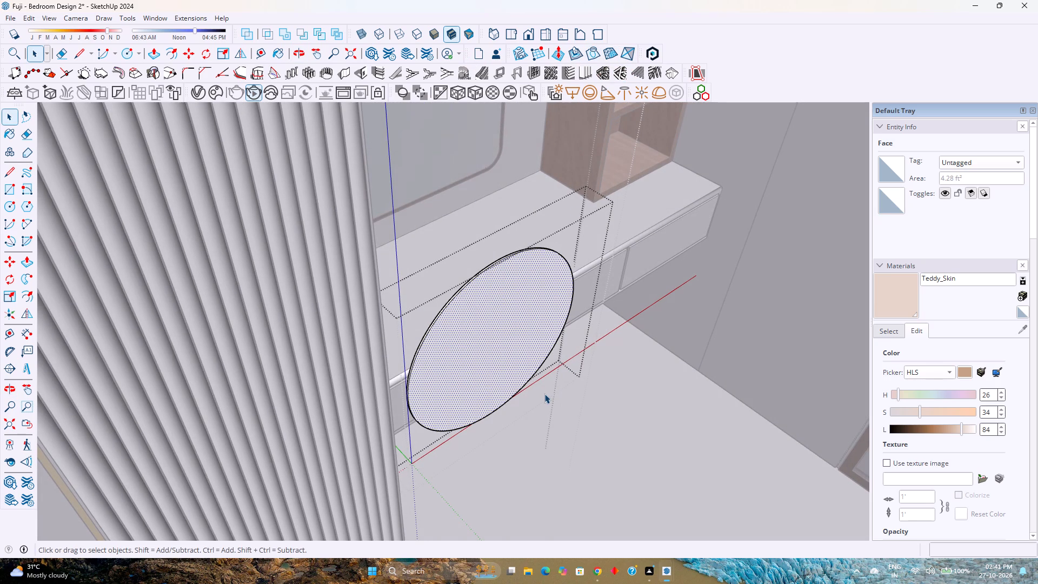
middle_click_drag(547, 394, 634, 457, "shift")
middle_click_drag(635, 459, 548, 383)
scroll(548, 383, "down", 3)
middle_click_drag(548, 383, 621, 456, "shift")
middle_click_drag(610, 458, 609, 458)
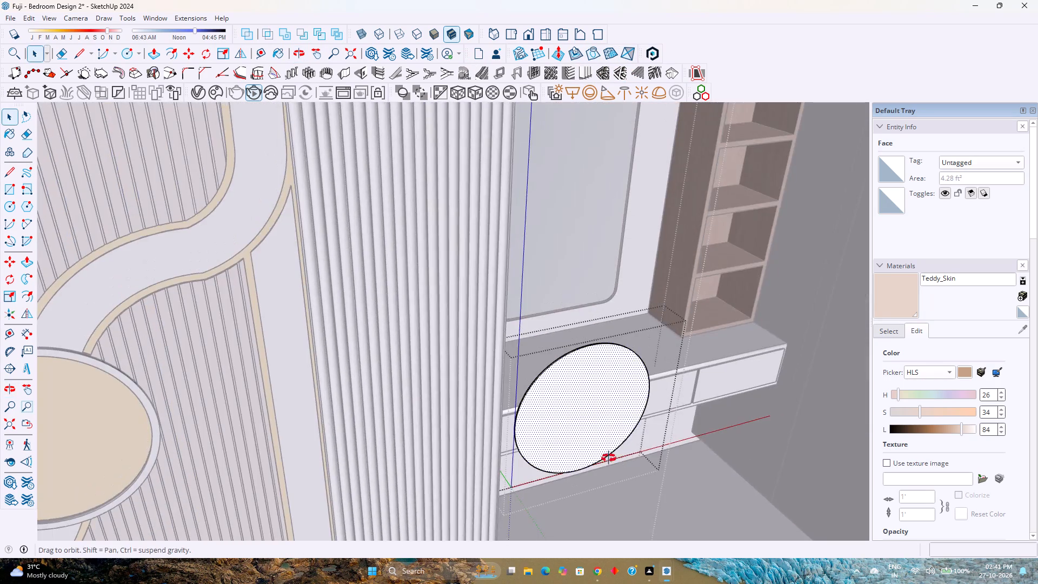
middle_click_drag(609, 458, 562, 412)
middle_click_drag(539, 366, 597, 430, "shift")
middle_click(597, 430, "shift")
middle_click_drag(591, 432, 567, 410)
scroll(563, 406, "down", 4)
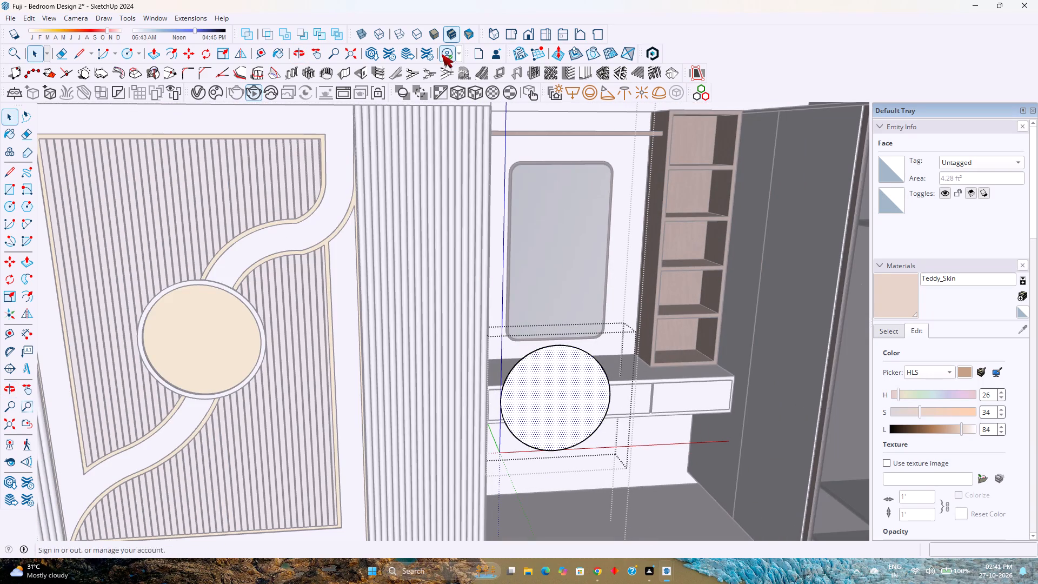
left_click(177, 52)
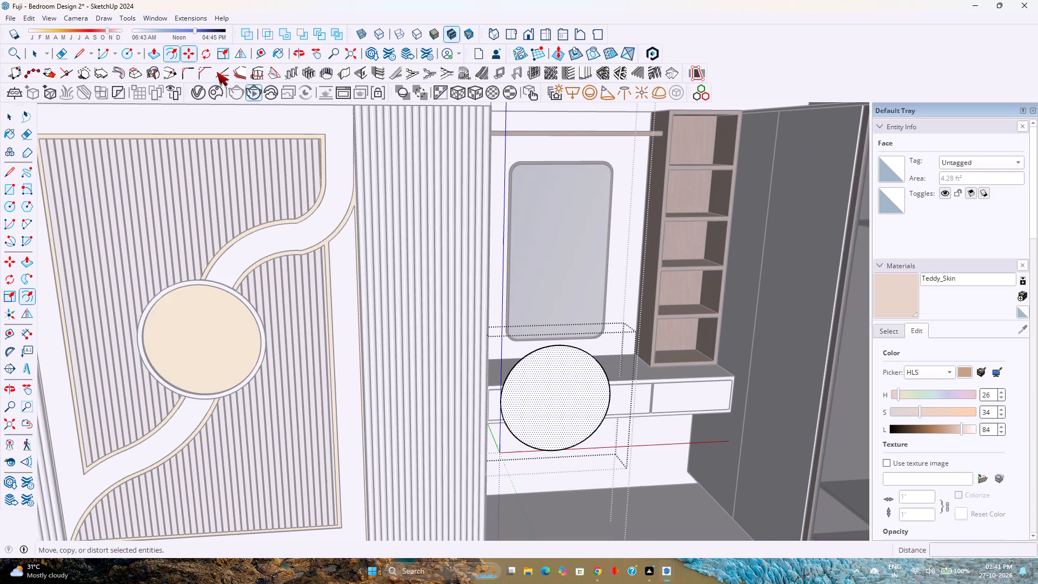
left_click(520, 369)
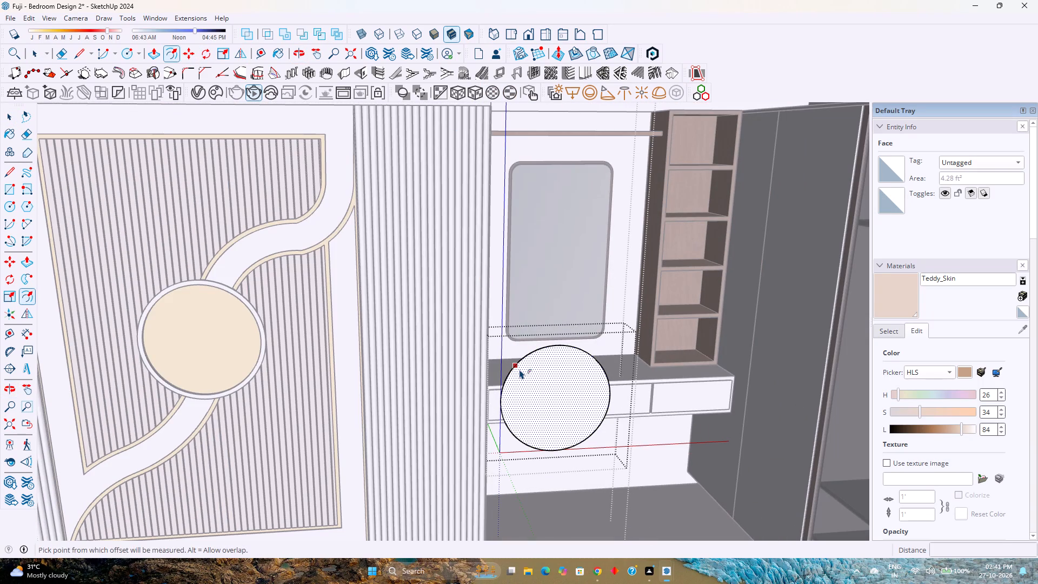
type("0.5")
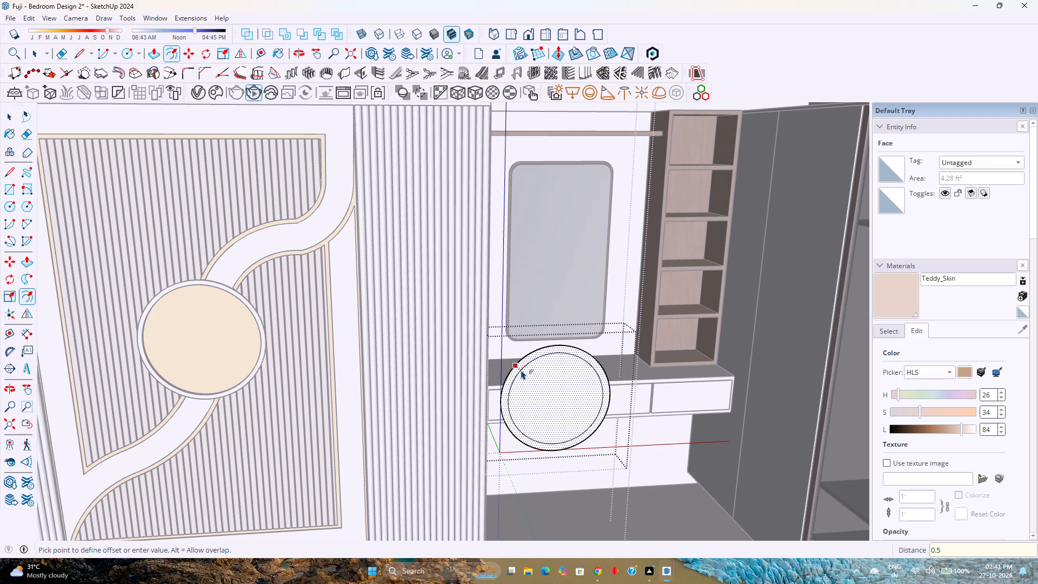
key("Return")
key("space")
Push/Pull the narrow outer ring back by the disc's full 1/4" thickness to trim it away.
scroll(521, 370, "up", 5)
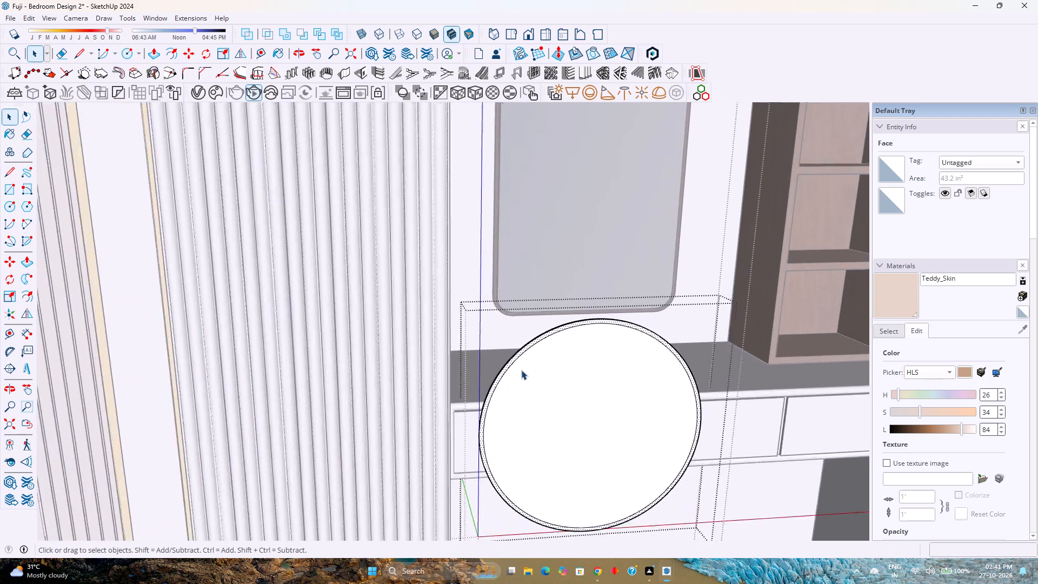
scroll(521, 370, "up", 9)
key("p")
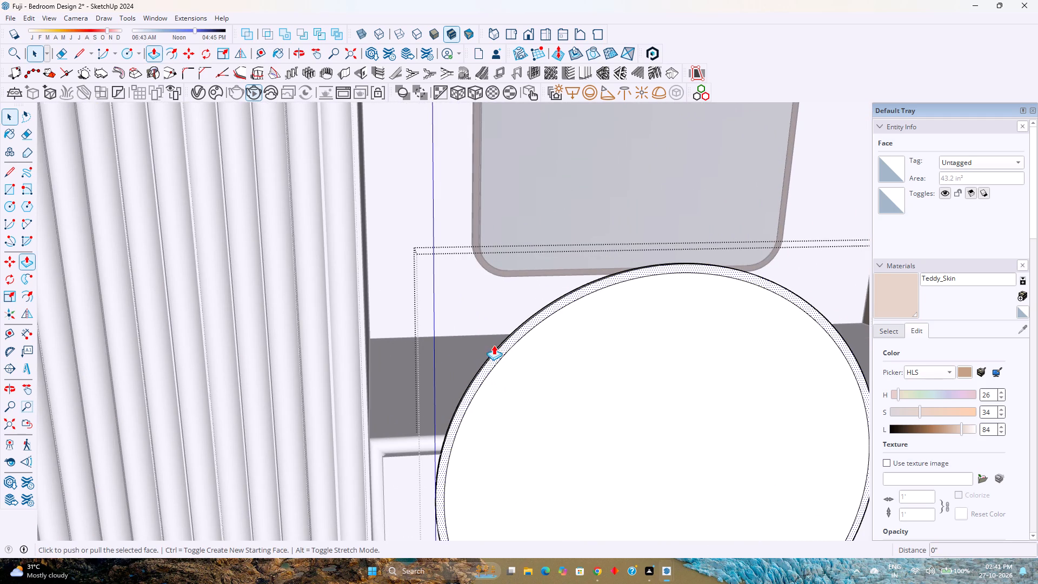
left_click(512, 344)
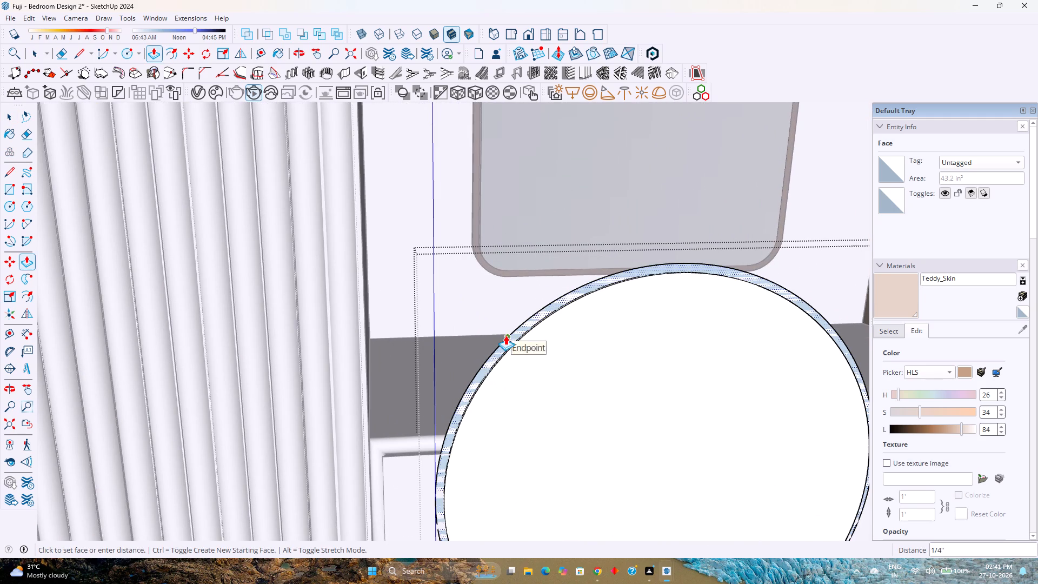
left_click(505, 335)
key("space")
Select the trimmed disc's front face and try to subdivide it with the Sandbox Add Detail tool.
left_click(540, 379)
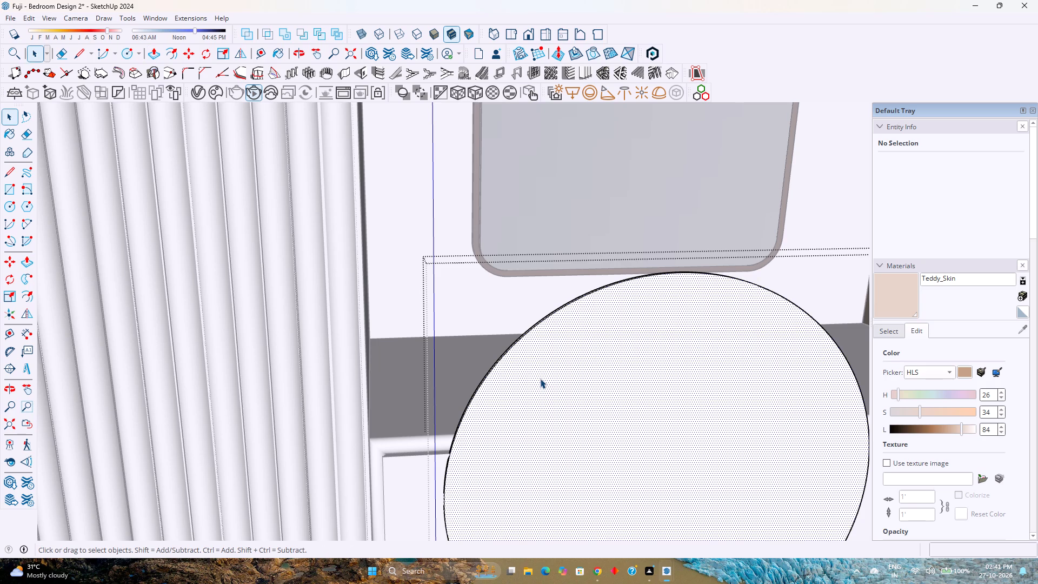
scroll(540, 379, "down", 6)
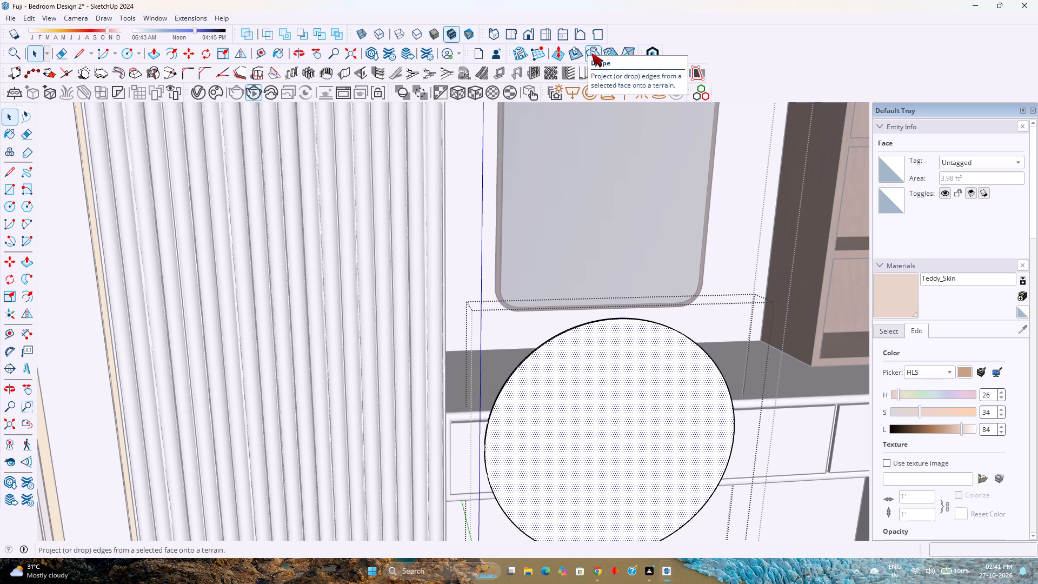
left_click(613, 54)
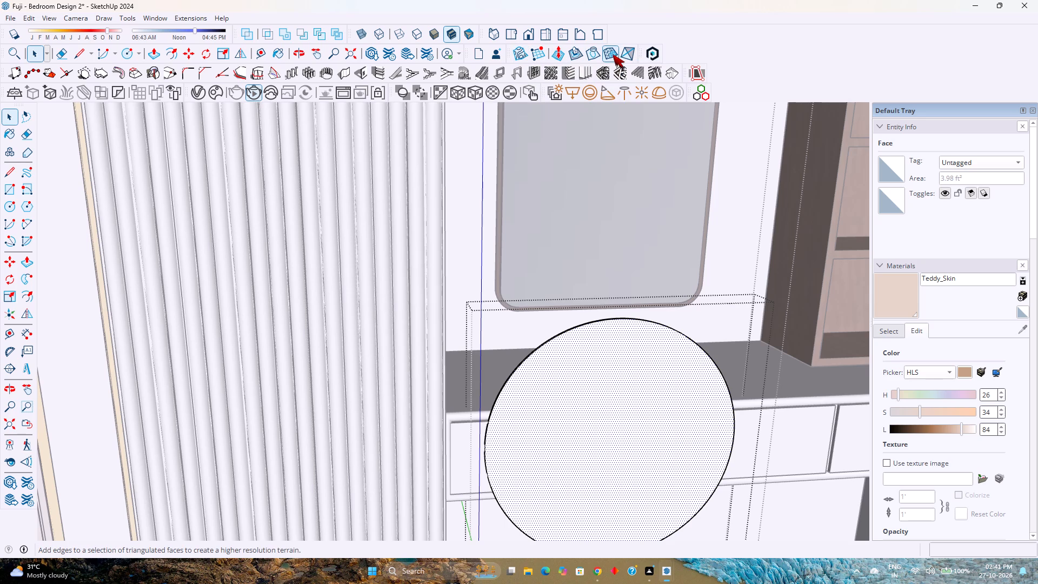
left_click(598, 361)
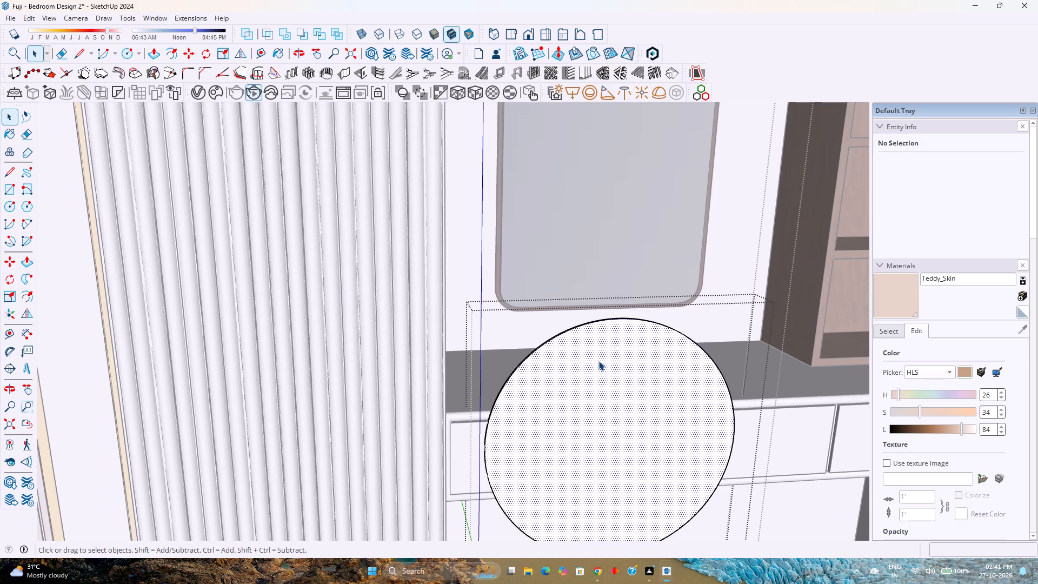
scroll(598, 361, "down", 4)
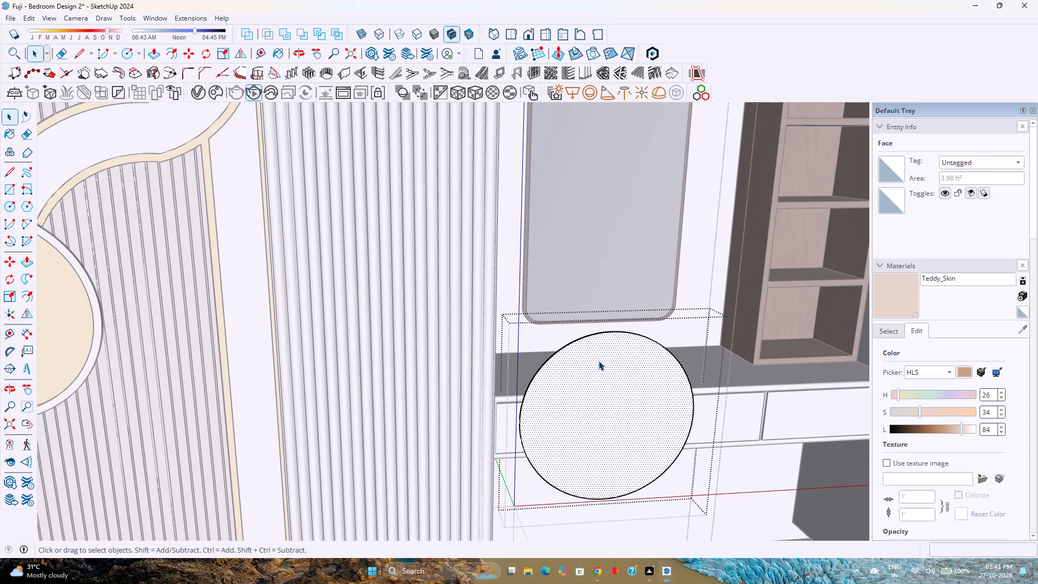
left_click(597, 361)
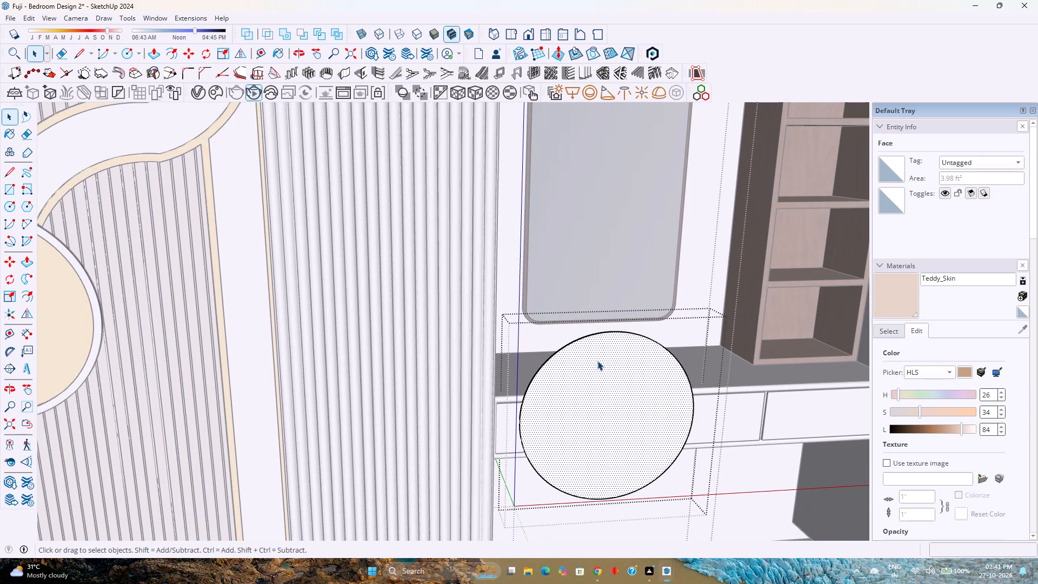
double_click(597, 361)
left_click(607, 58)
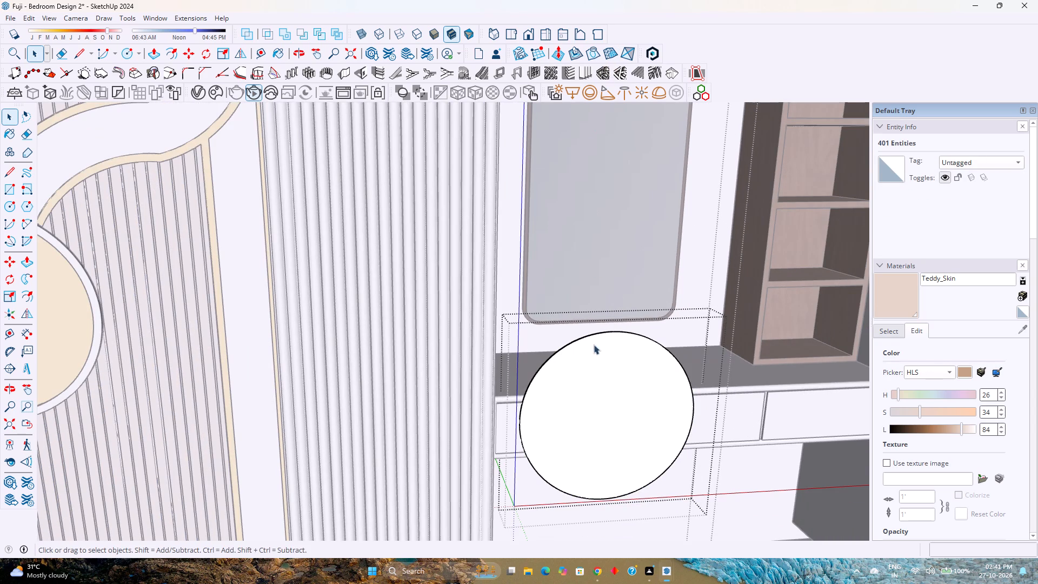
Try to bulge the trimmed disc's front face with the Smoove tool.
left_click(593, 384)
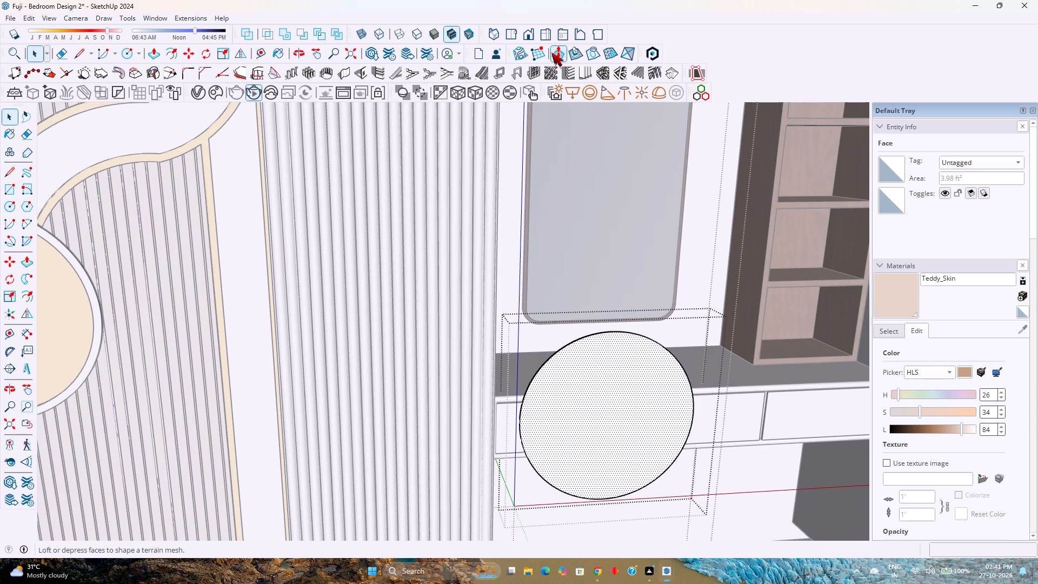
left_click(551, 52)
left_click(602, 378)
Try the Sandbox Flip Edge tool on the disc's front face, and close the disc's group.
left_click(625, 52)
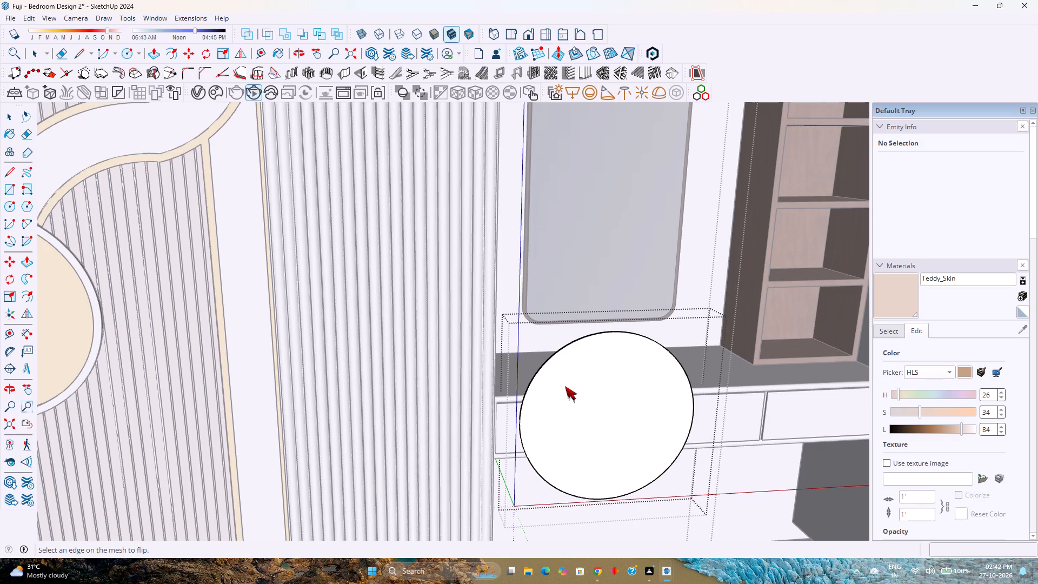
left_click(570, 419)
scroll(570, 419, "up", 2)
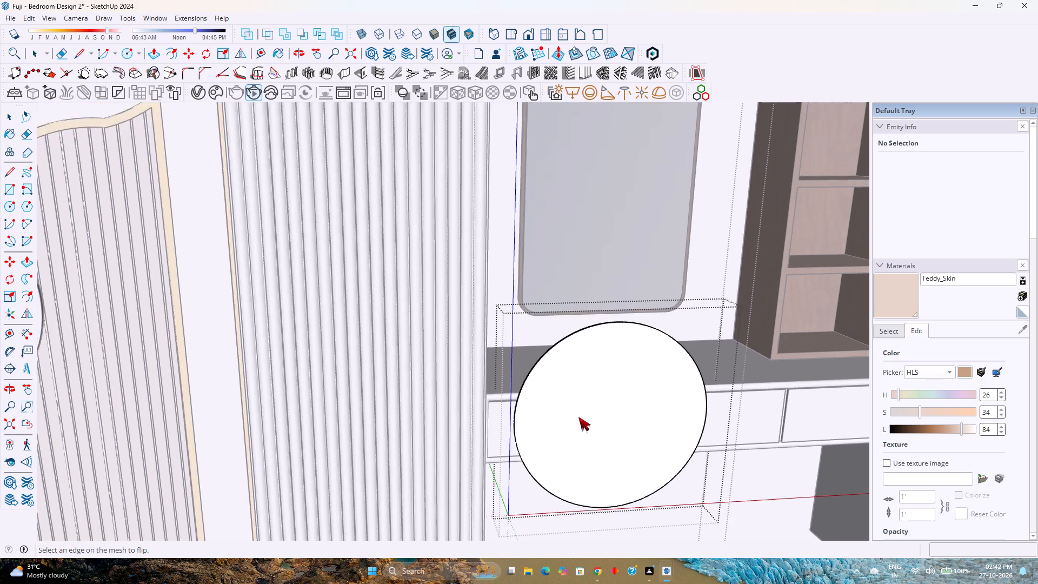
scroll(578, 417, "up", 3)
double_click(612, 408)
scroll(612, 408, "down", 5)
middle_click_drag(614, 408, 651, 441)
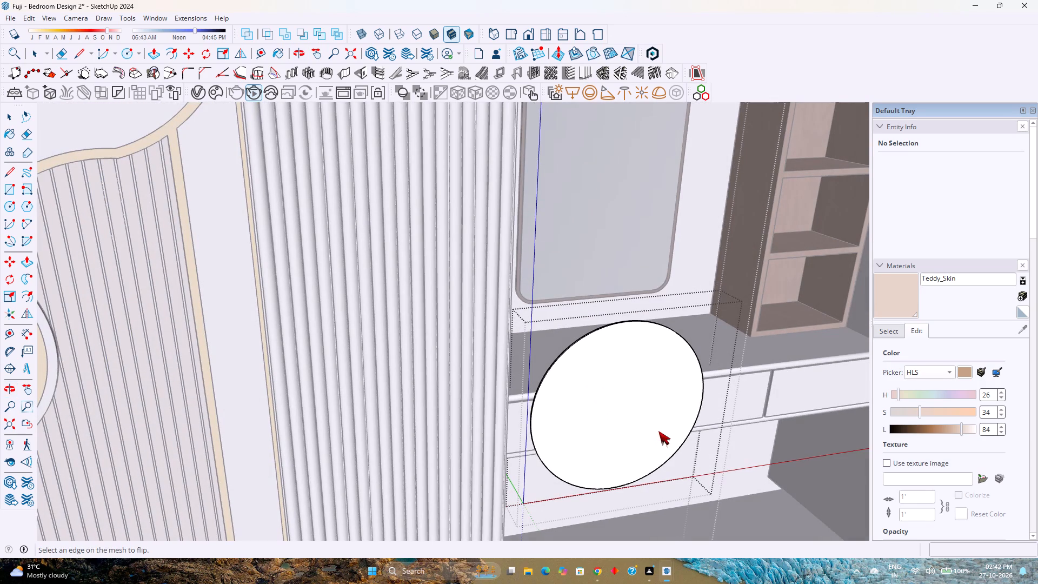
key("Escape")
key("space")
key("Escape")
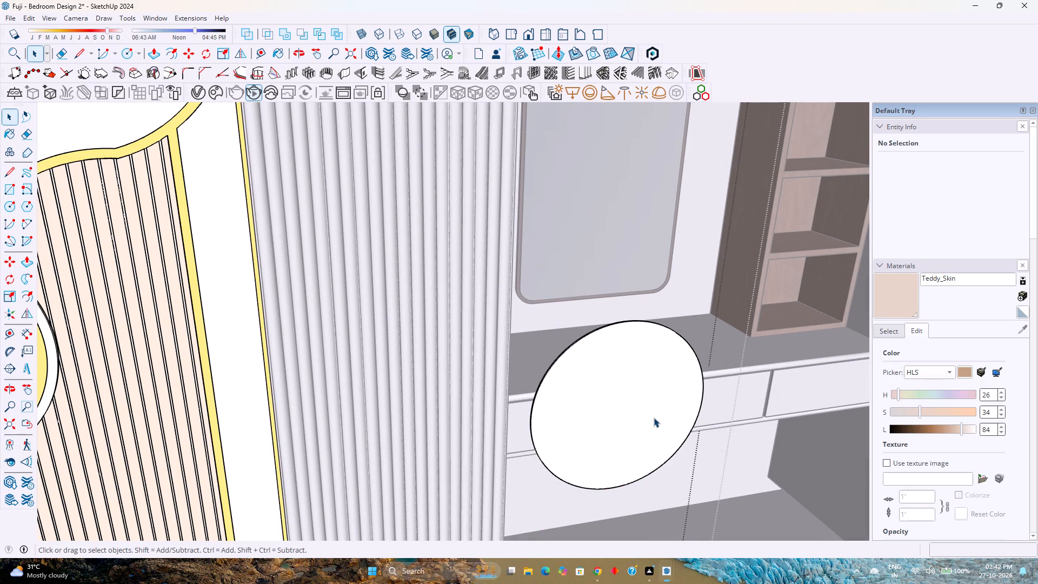
Reopen the disc's group, select its front face and inspect the disc from the front and side.
left_click(654, 417)
double_click(646, 433)
scroll(646, 433, "up", 3)
left_click(646, 433)
middle_click_drag(635, 419, 640, 421)
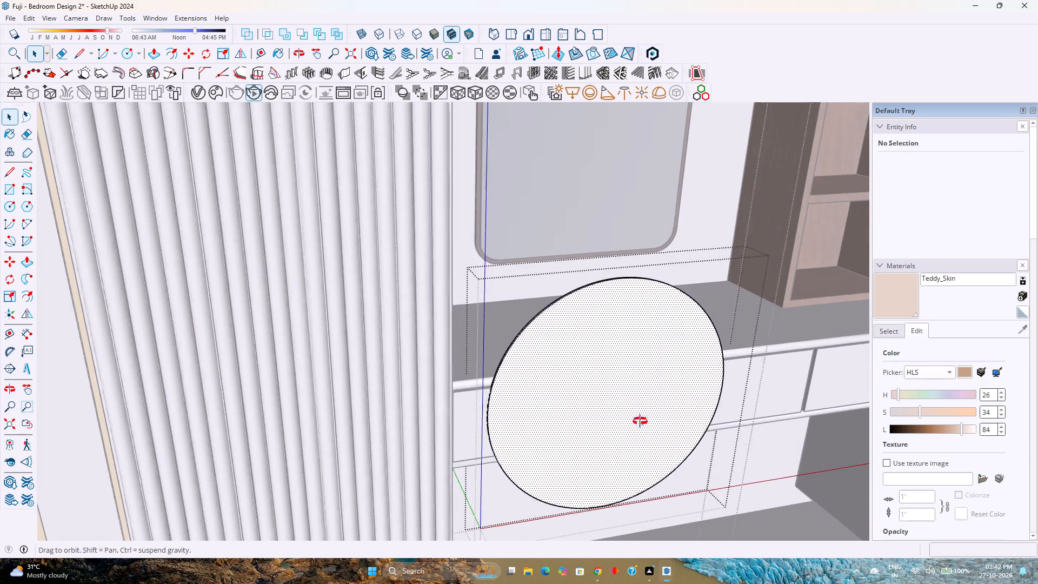
middle_click_drag(640, 421, 666, 449)
middle_click(666, 449)
scroll(621, 397, "down", 4)
middle_click_drag(621, 397, 549, 352)
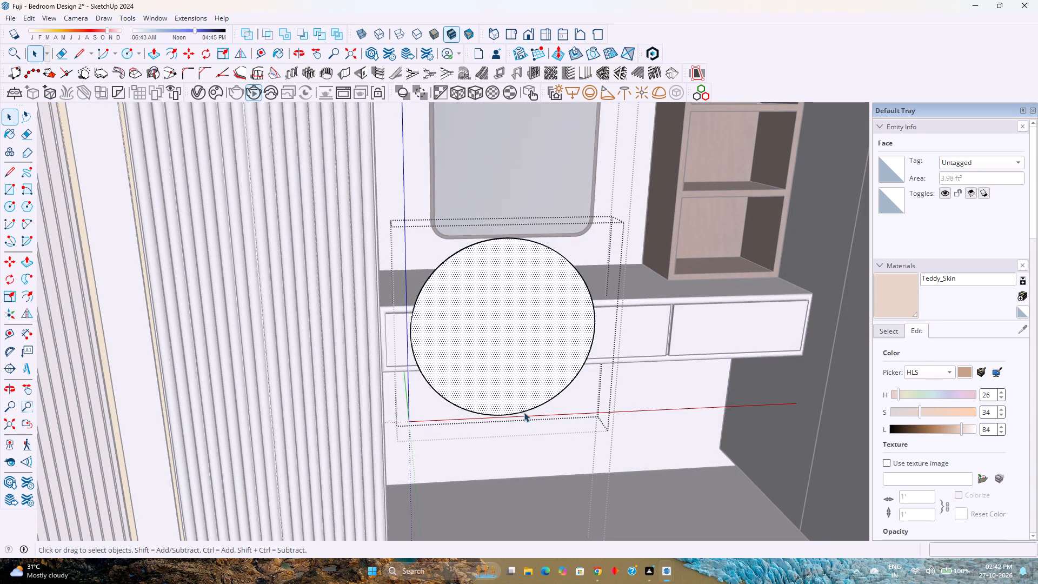
middle_click_drag(516, 412, 478, 406)
middle_click_drag(472, 404, 511, 414)
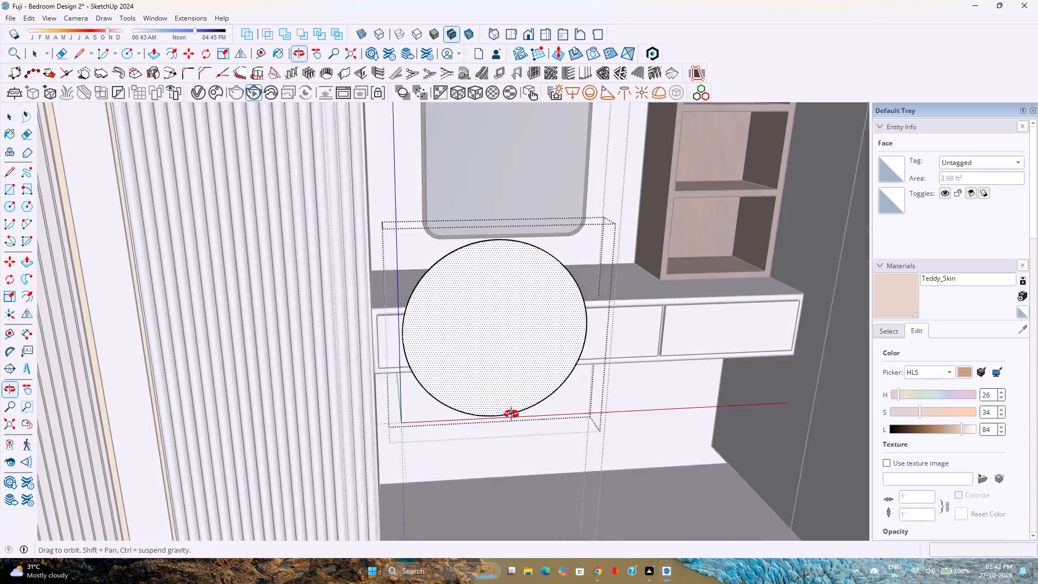
middle_click_drag(511, 414, 720, 401)
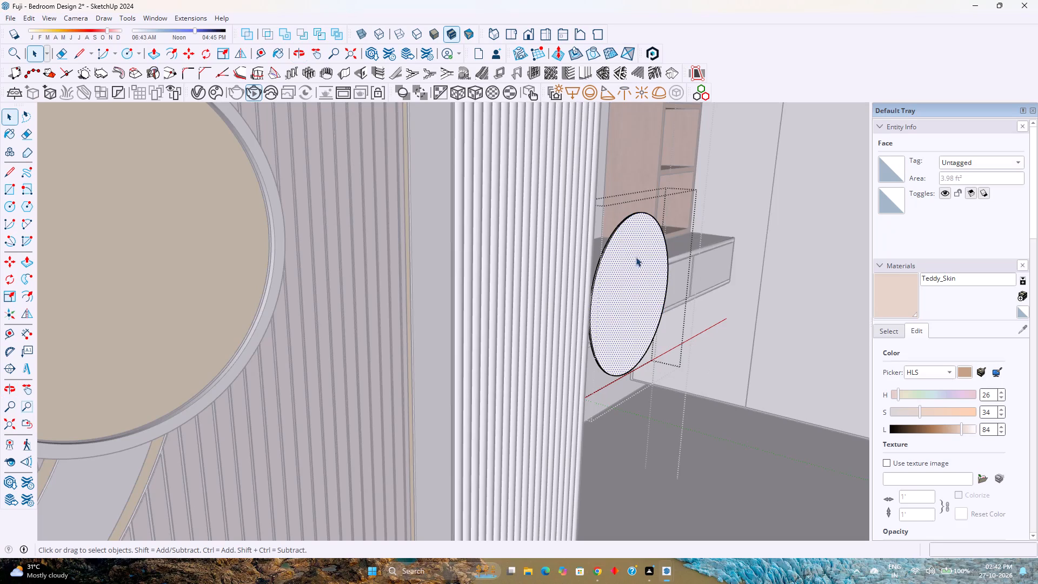
Place a vertical guide at the disc's outer side edge, about 2' 10" along the red axis from the side wall's vertical edge.
left_click(261, 48)
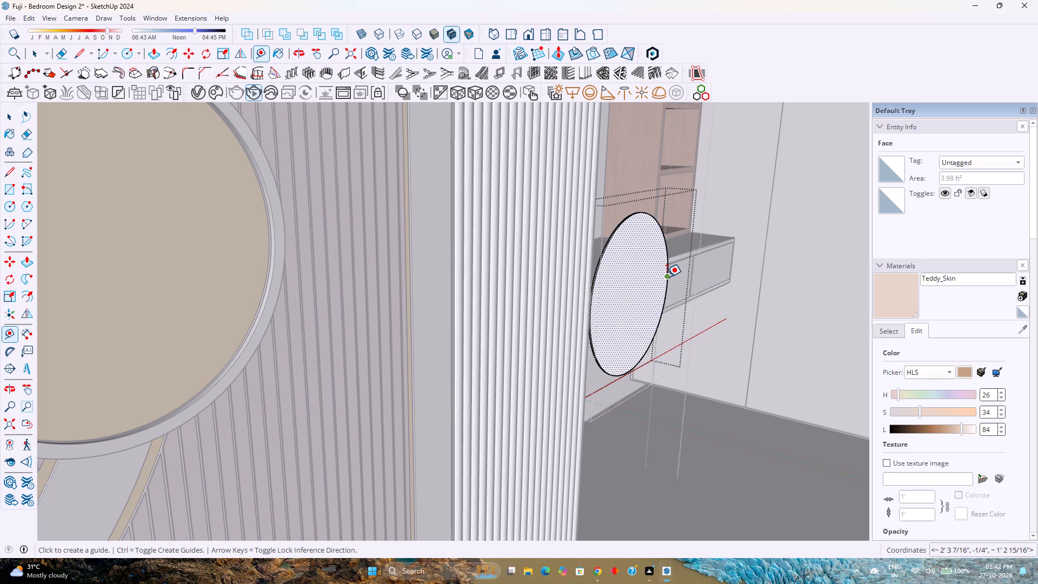
left_click(664, 278)
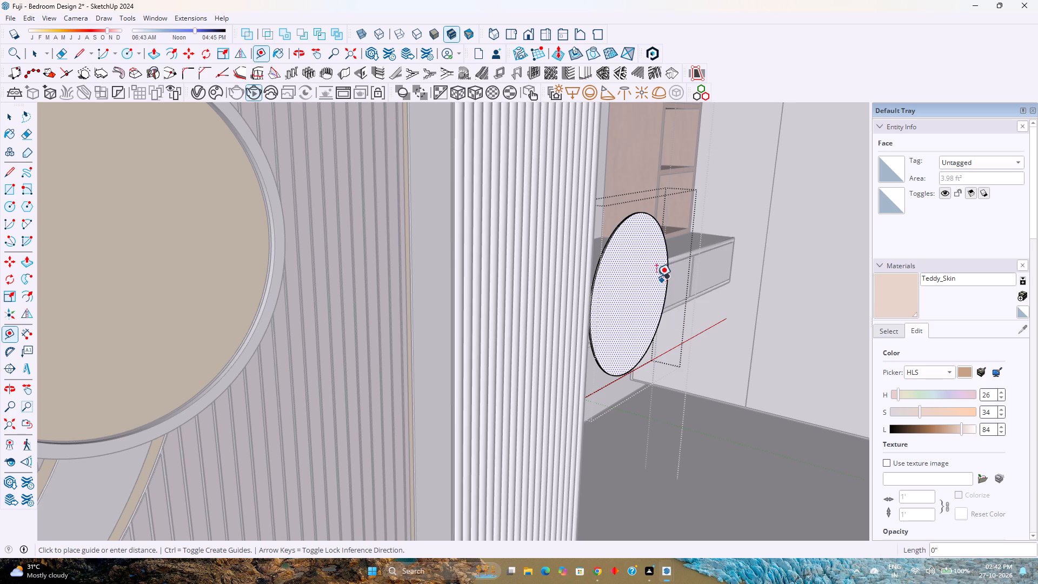
key("Escape")
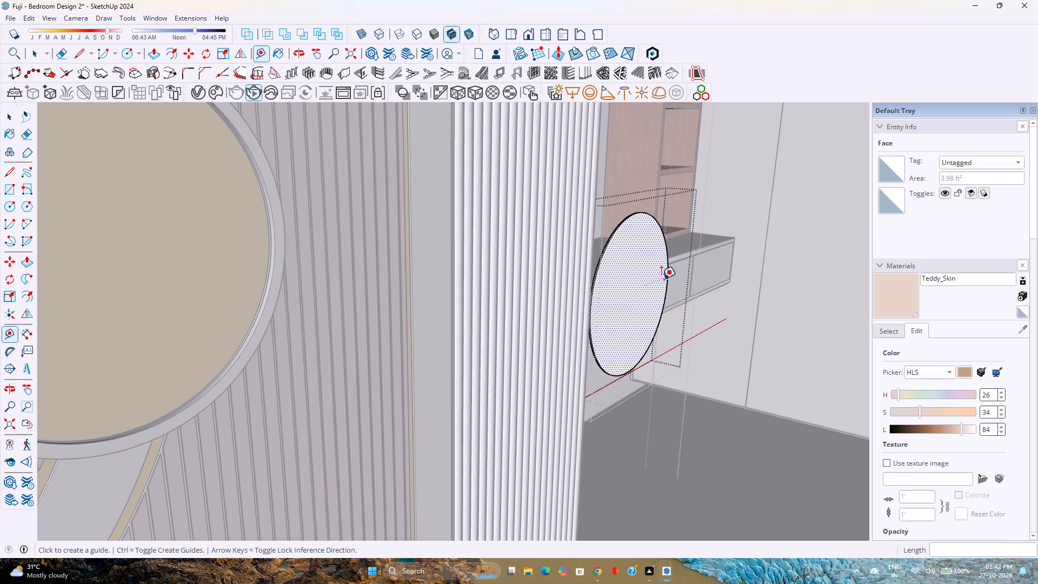
left_click(771, 208)
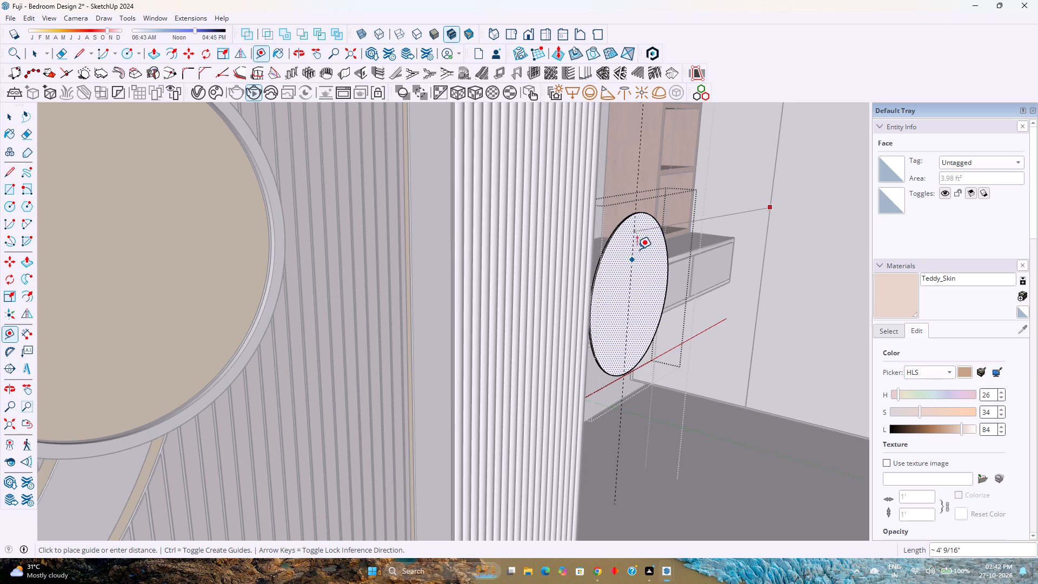
middle_click_drag(640, 231, 494, 254)
middle_click(494, 254)
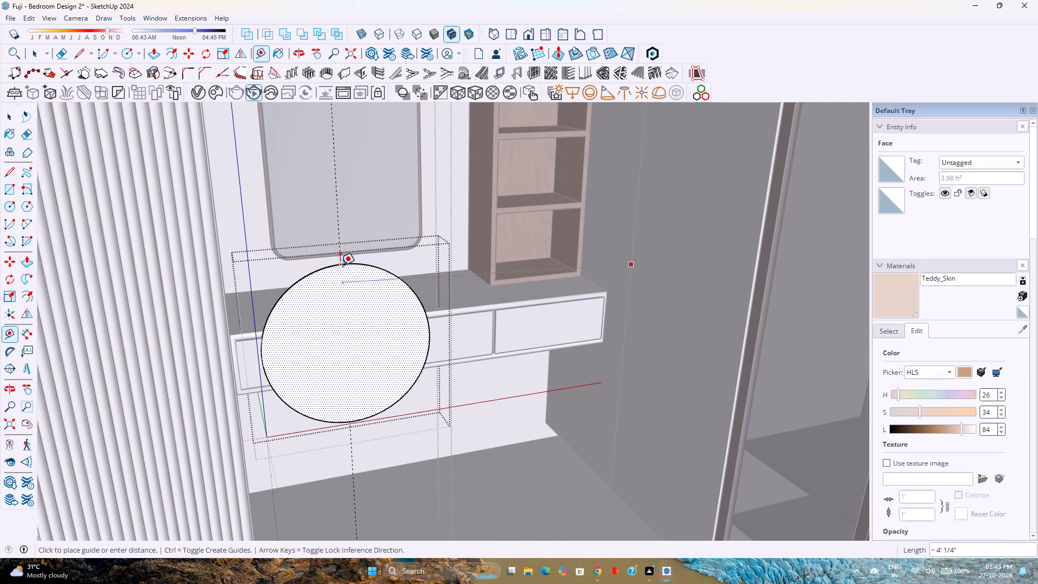
scroll(341, 266, "up", 10)
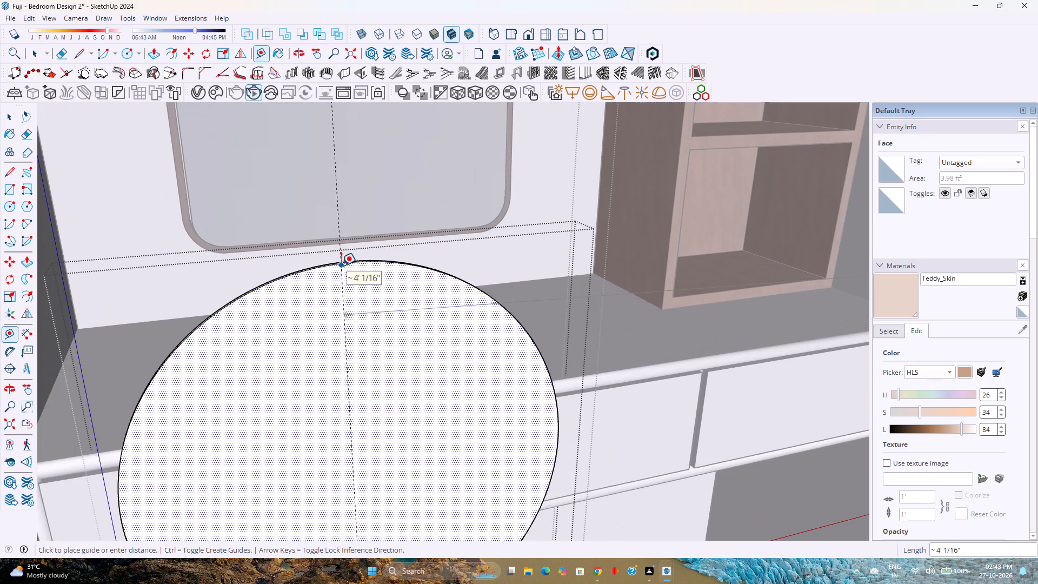
scroll(360, 298, "down", 6)
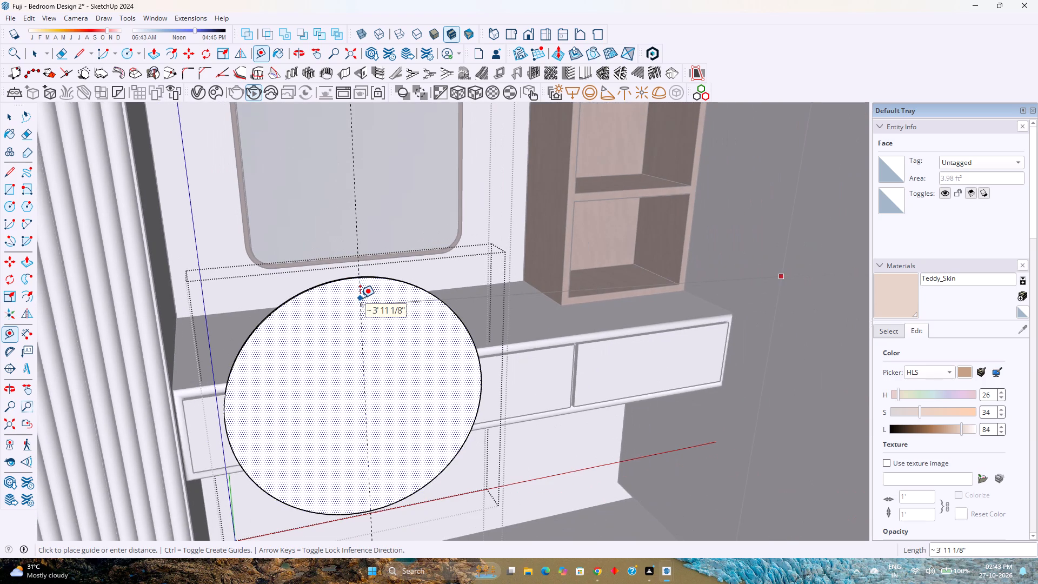
key("Left")
key("Right")
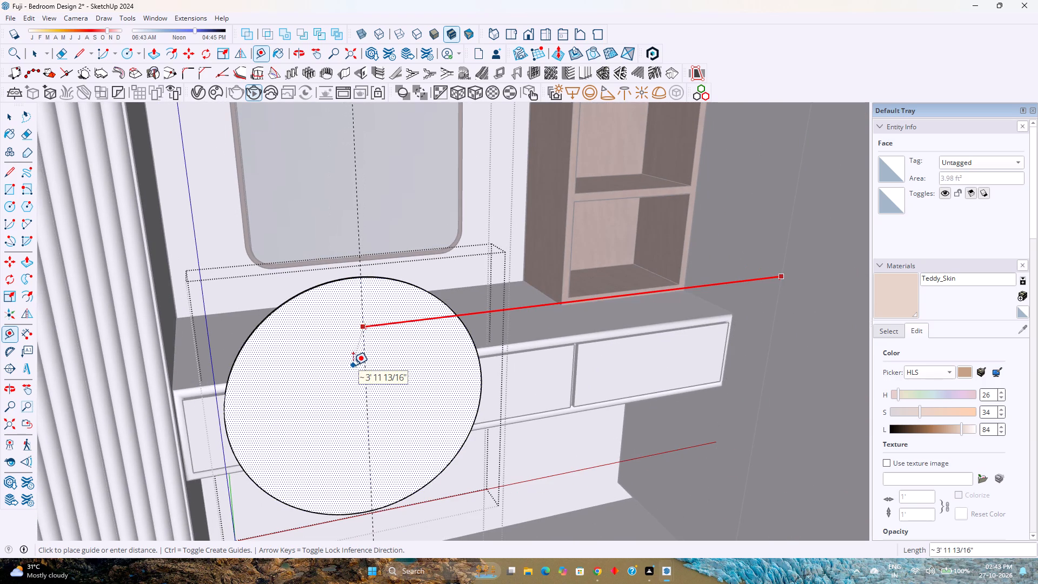
scroll(353, 365, "up", 2)
middle_click(351, 365)
key("Right")
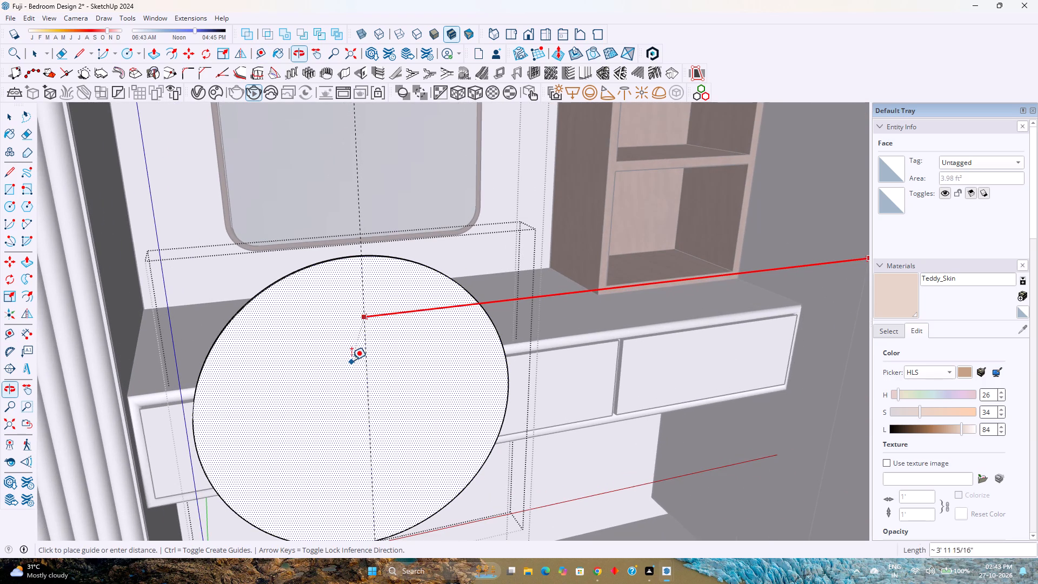
key("Right")
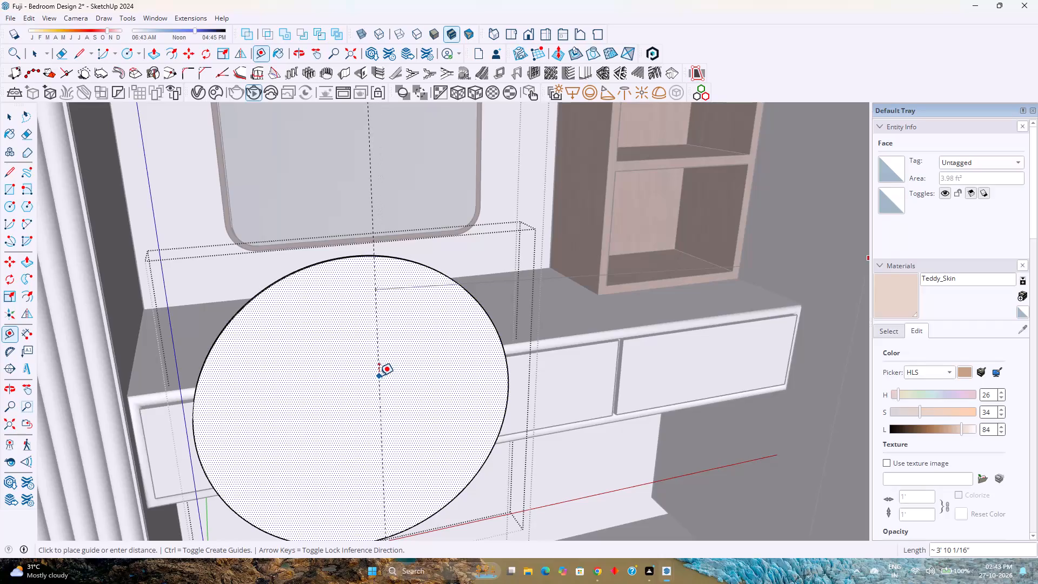
left_click(508, 381)
Offset a second vertical guide about 1' 2 1/4" from the side-edge guide, through the middle of the disc.
left_click(511, 288)
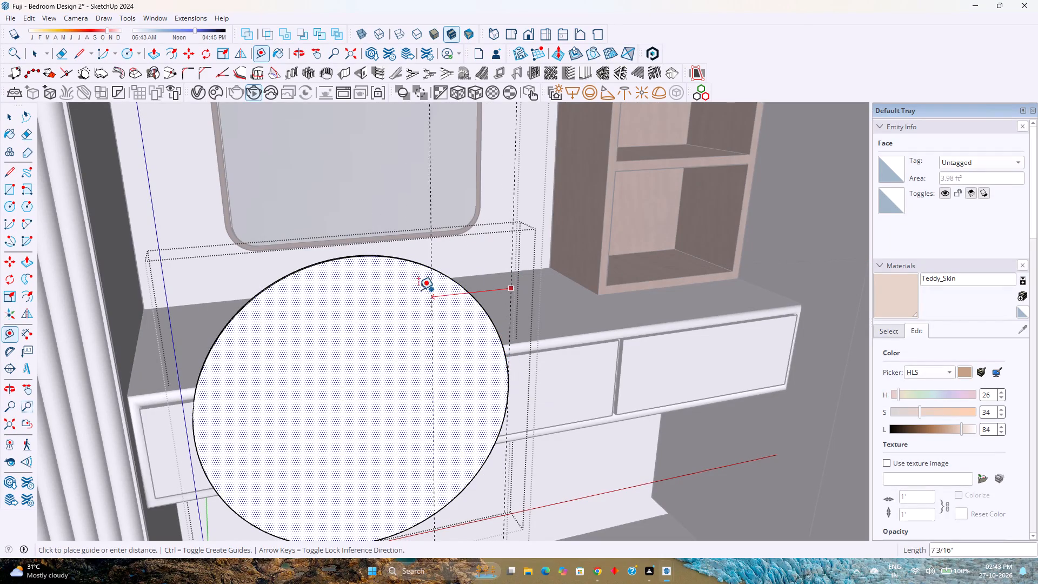
scroll(373, 302, "down", 4)
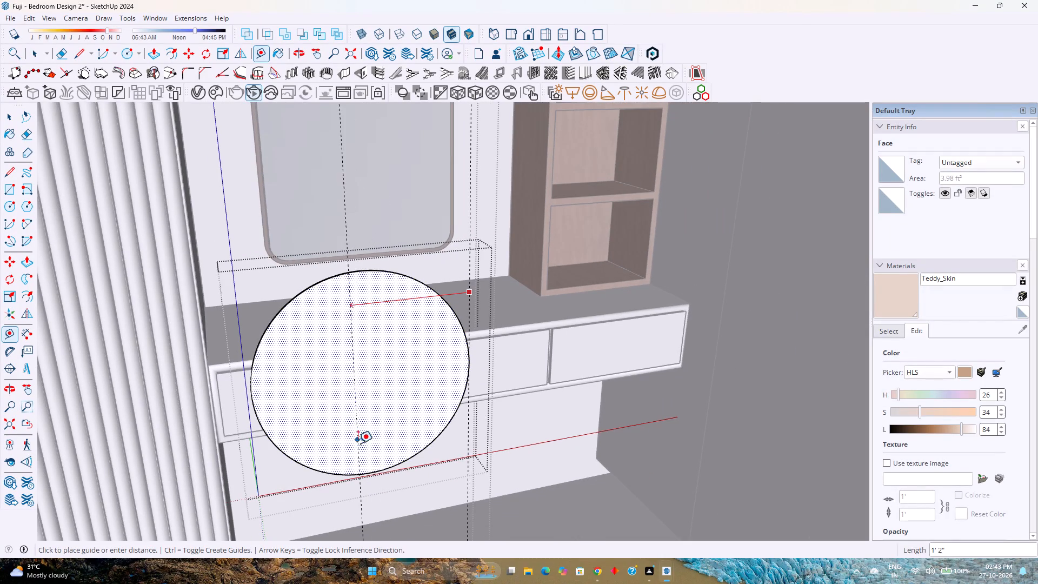
left_click(365, 472)
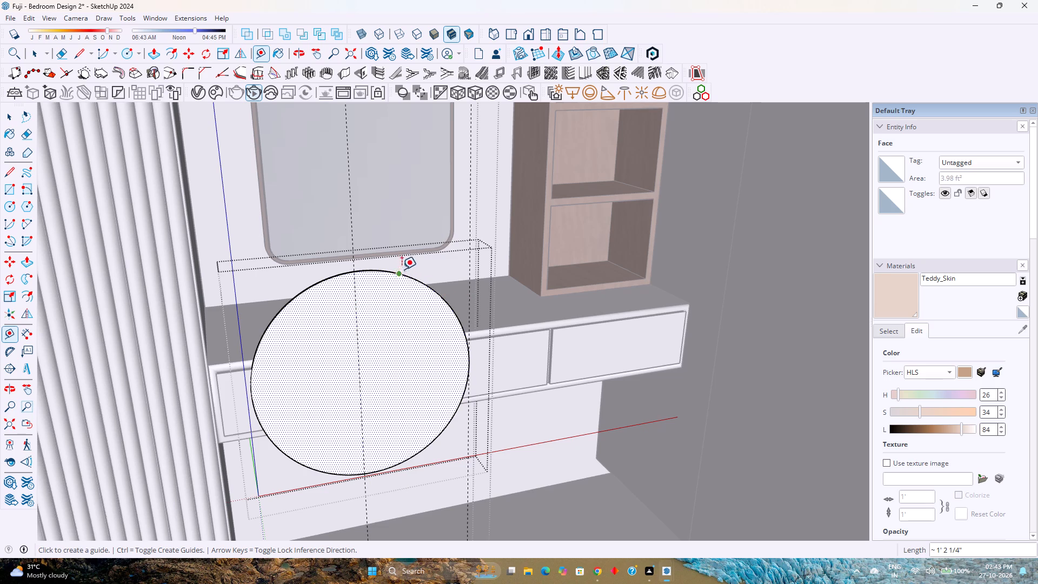
left_click(401, 255)
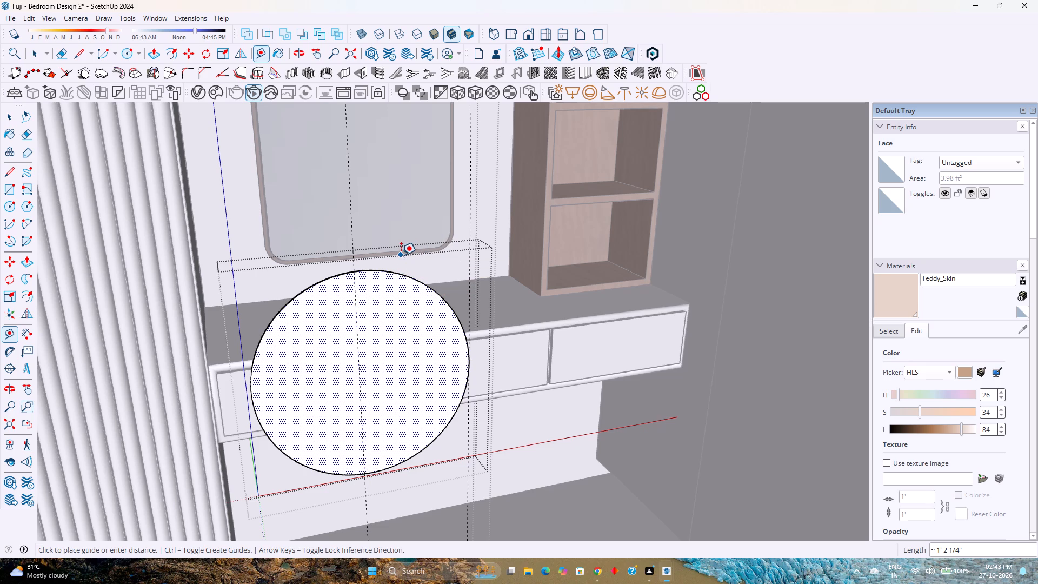
key("Escape")
Offset a vertical guide 1" along the green axis from the disc's middle guide, in front of the disc's face.
middle_click_drag(399, 334, 388, 334)
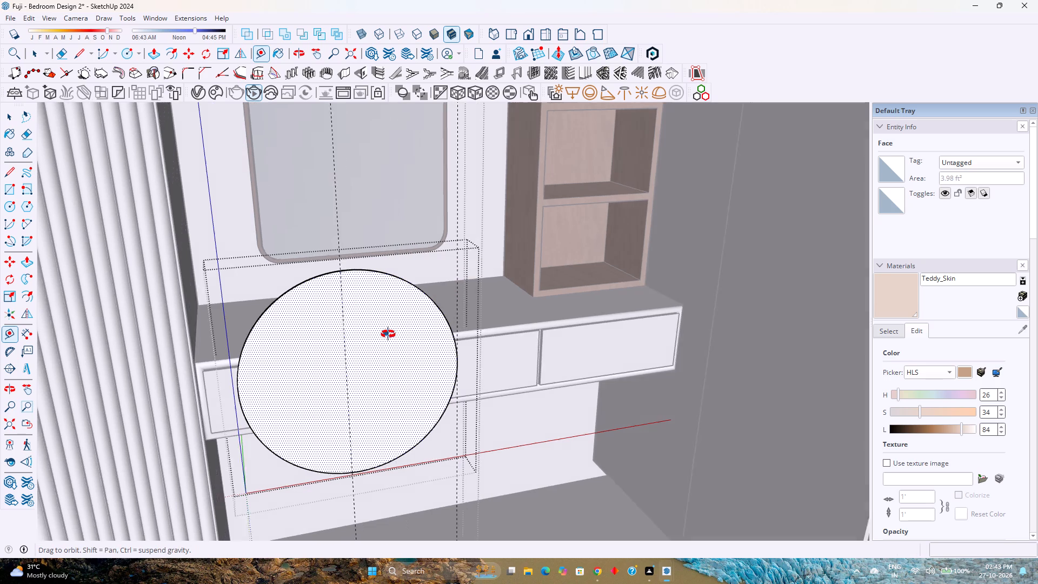
middle_click_drag(388, 334, 373, 325)
middle_click_drag(311, 277, 444, 281)
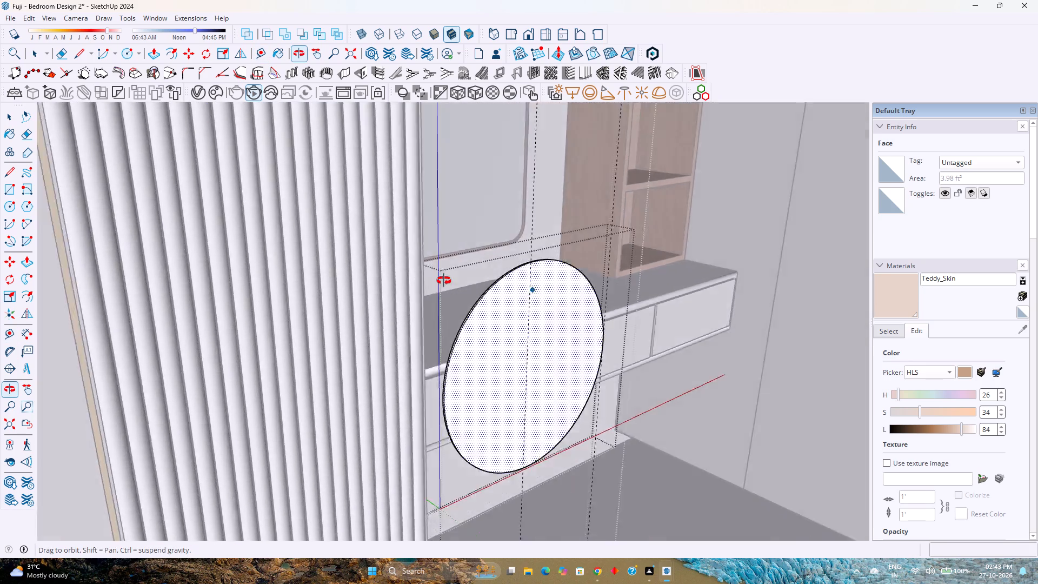
middle_click_drag(444, 281, 482, 277)
left_click(615, 274)
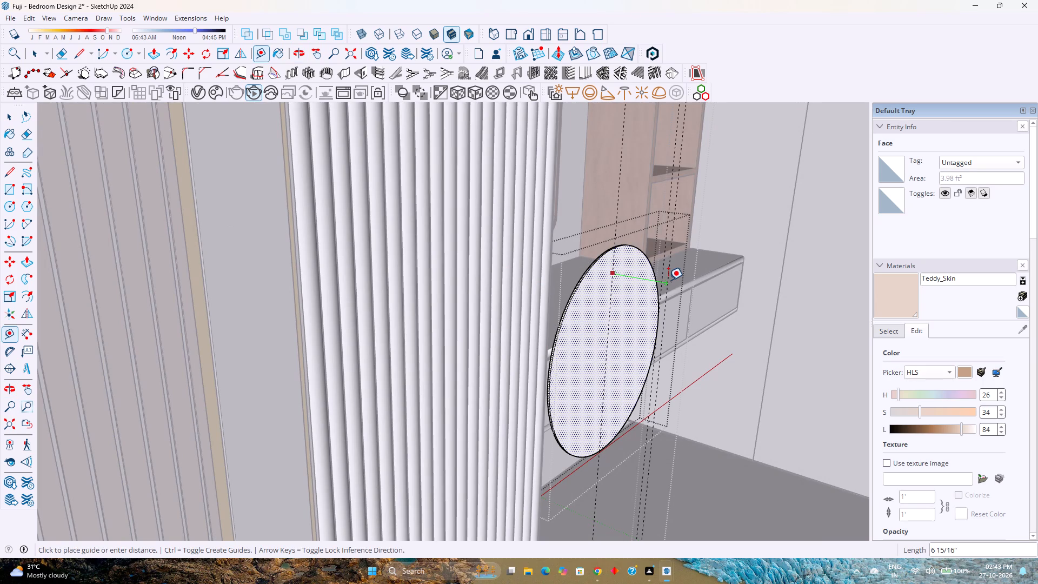
key("Left")
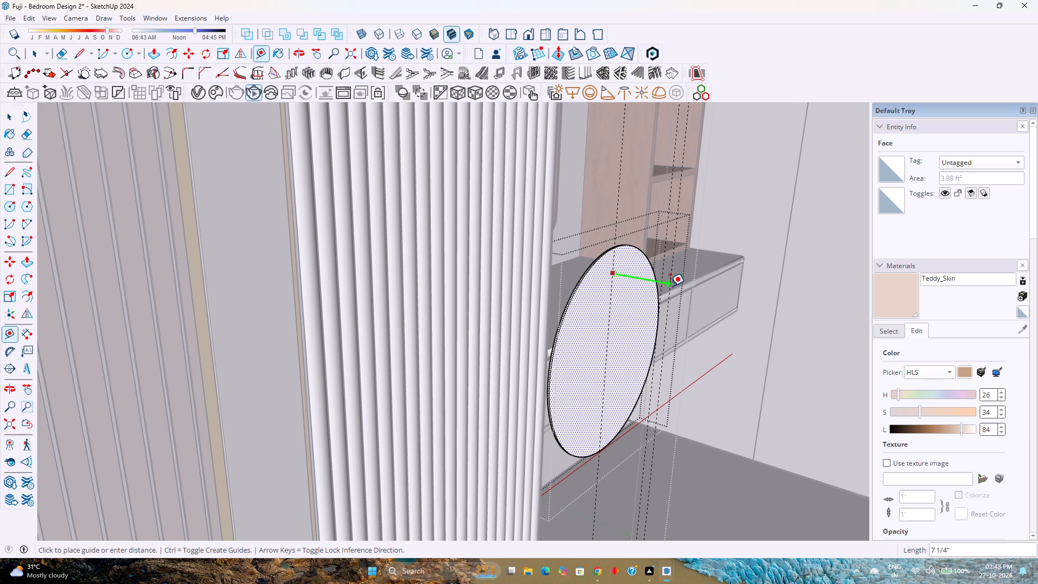
key("1")
key("Return")
Place a horizontal guide perpendicular to the disc's face at its side edge, offset about 4' from the floor edge.
left_click(698, 444)
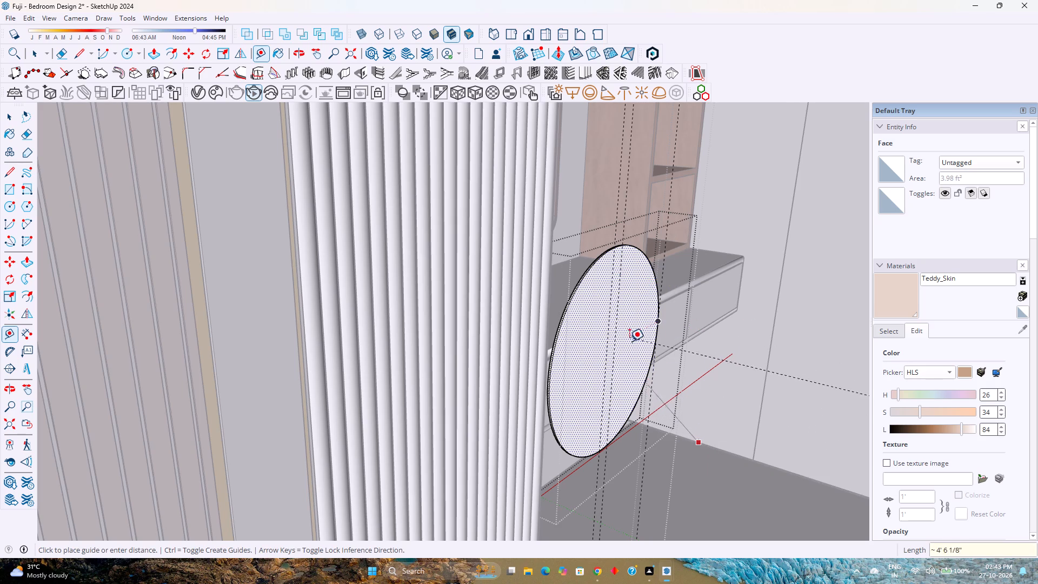
left_click(657, 321)
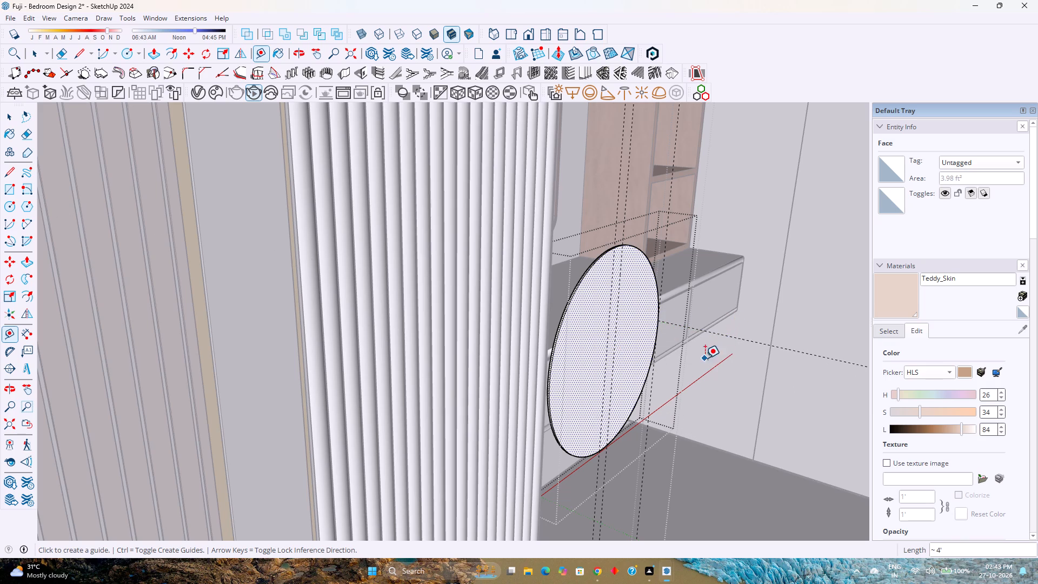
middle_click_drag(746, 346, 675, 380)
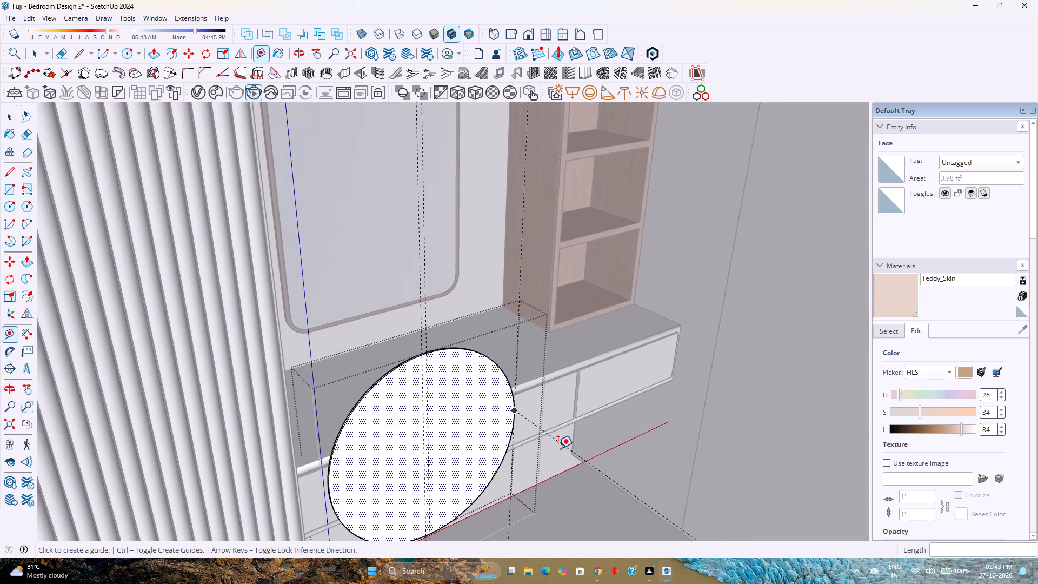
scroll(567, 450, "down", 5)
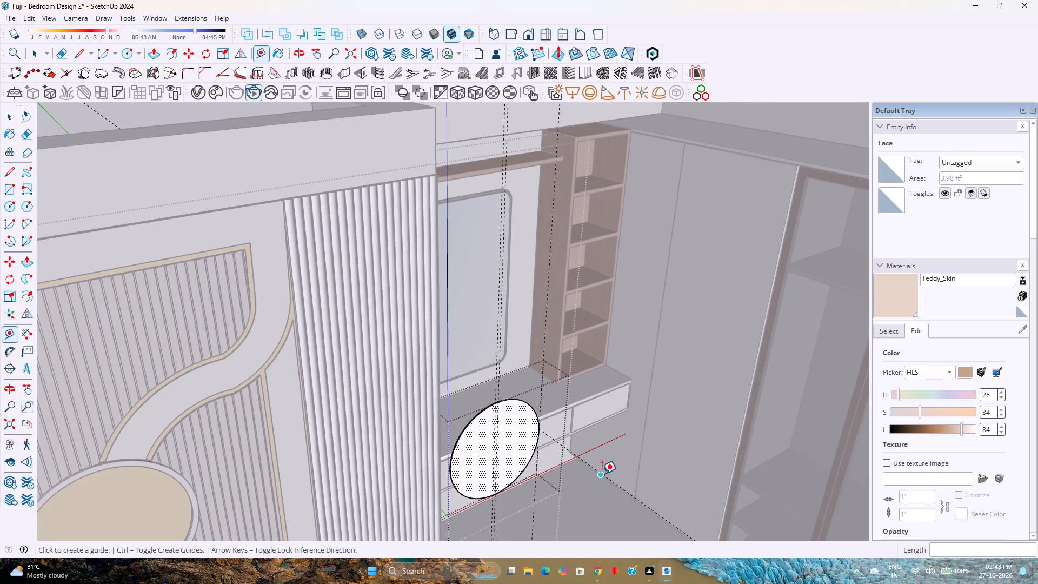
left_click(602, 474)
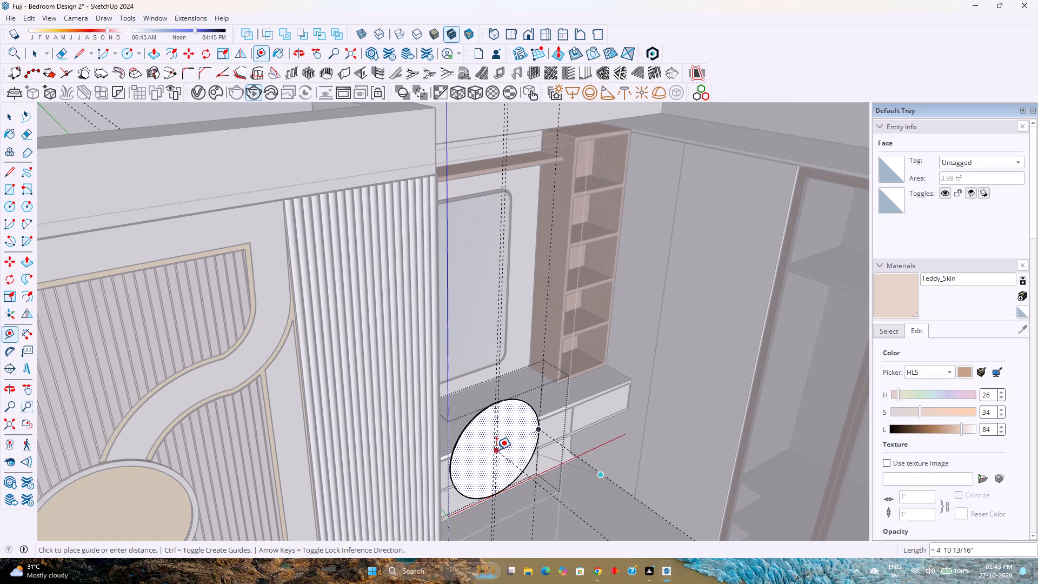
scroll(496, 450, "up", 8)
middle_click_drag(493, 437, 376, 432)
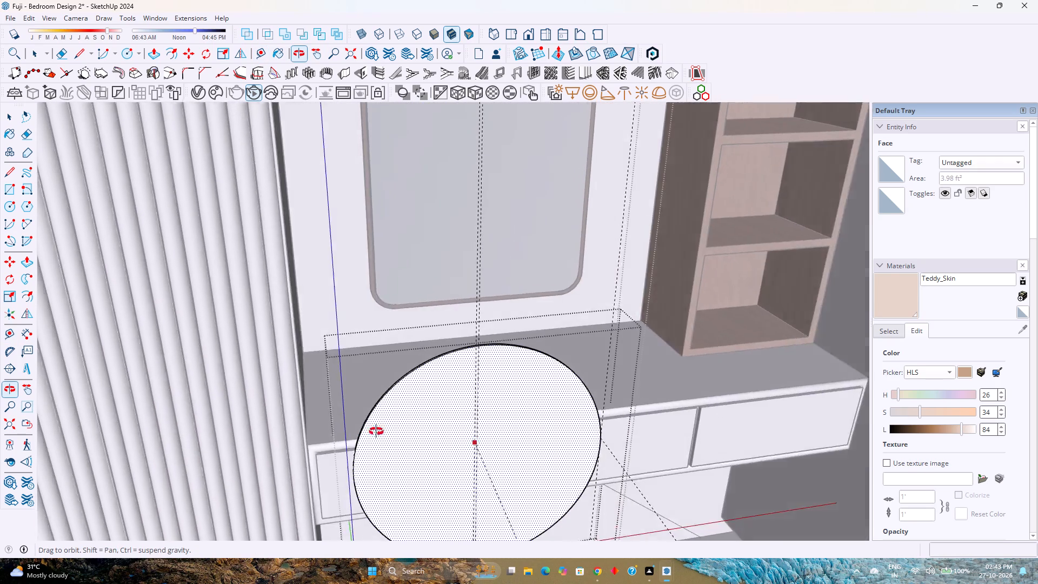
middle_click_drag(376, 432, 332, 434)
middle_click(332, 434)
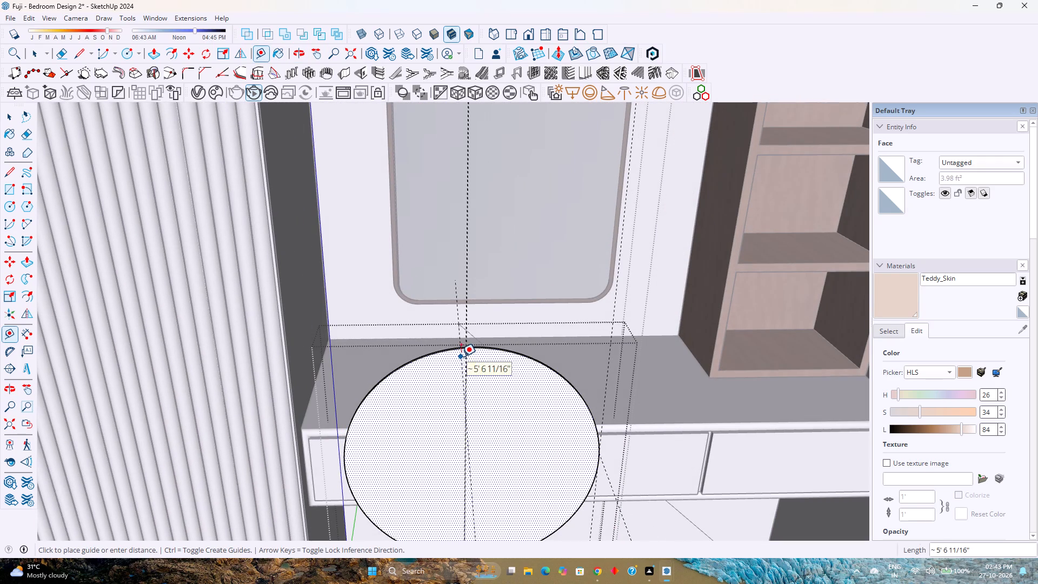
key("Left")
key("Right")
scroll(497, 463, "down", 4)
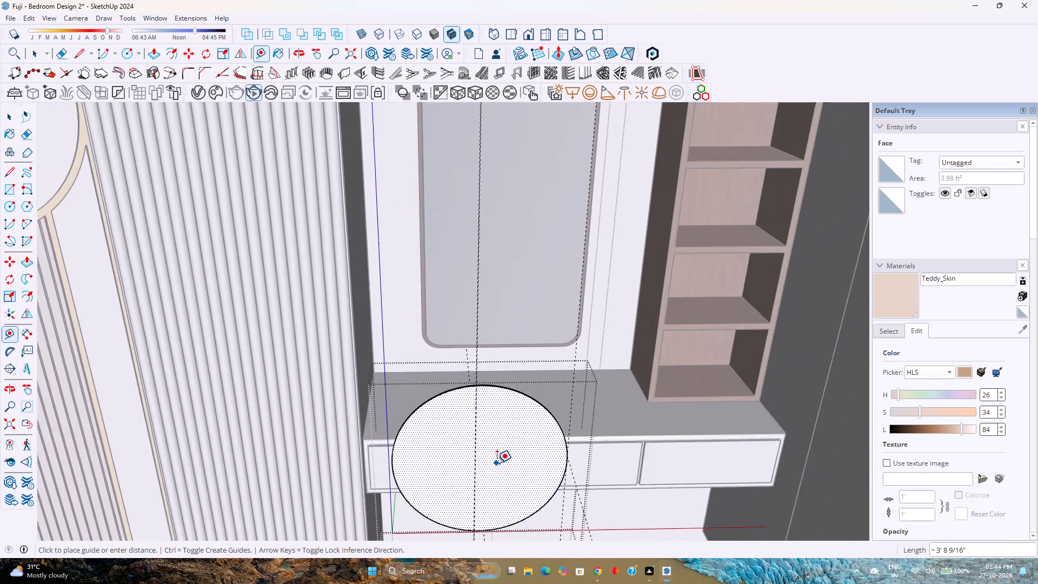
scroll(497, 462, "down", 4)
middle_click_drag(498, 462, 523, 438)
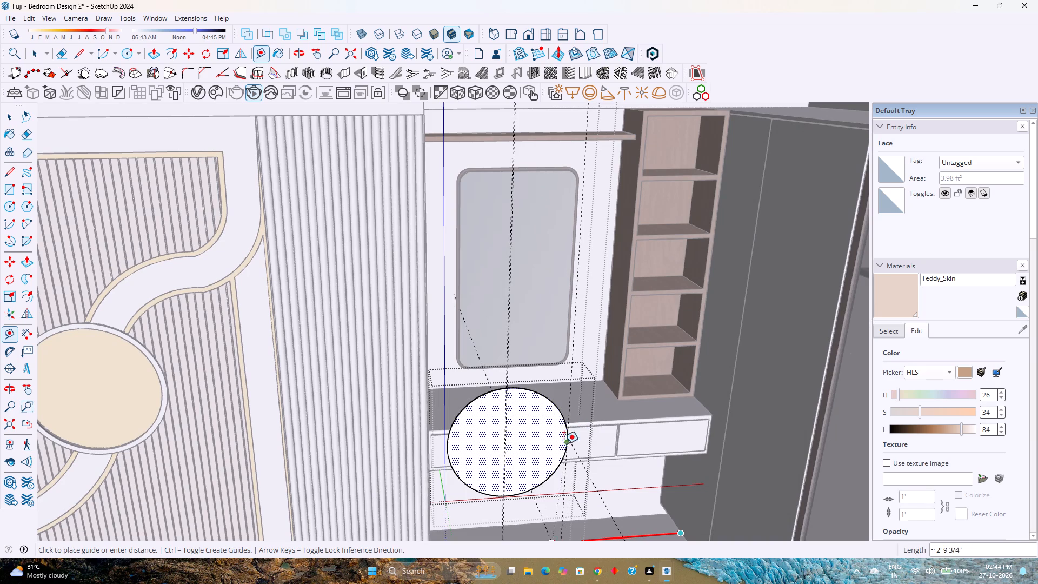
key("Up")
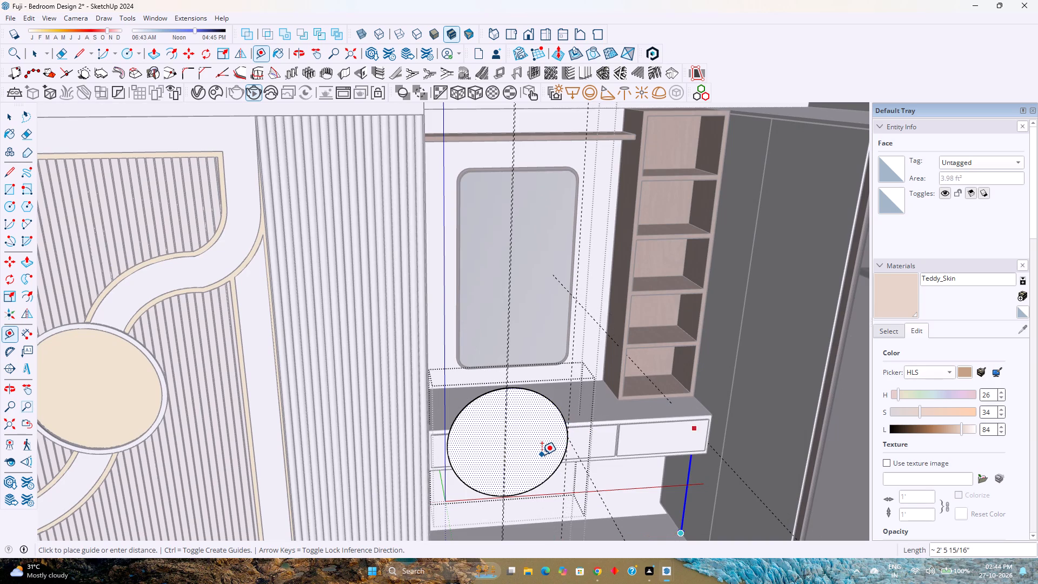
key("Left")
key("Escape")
Offset a guide 1'1" along the red axis from the horizontal side guide, towards the disc's middle.
scroll(588, 455, "down", 1)
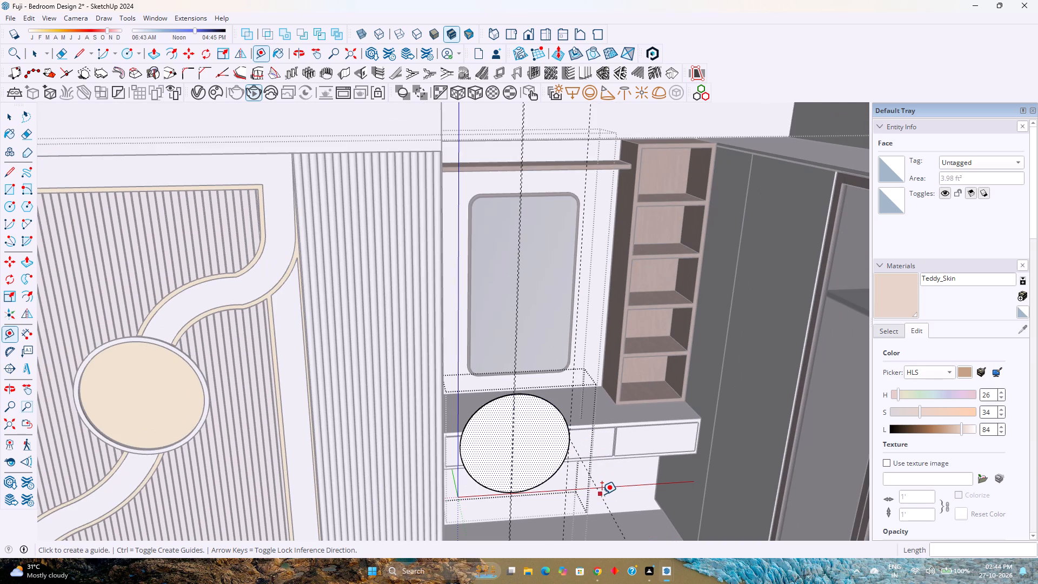
left_click(602, 494)
key("Left")
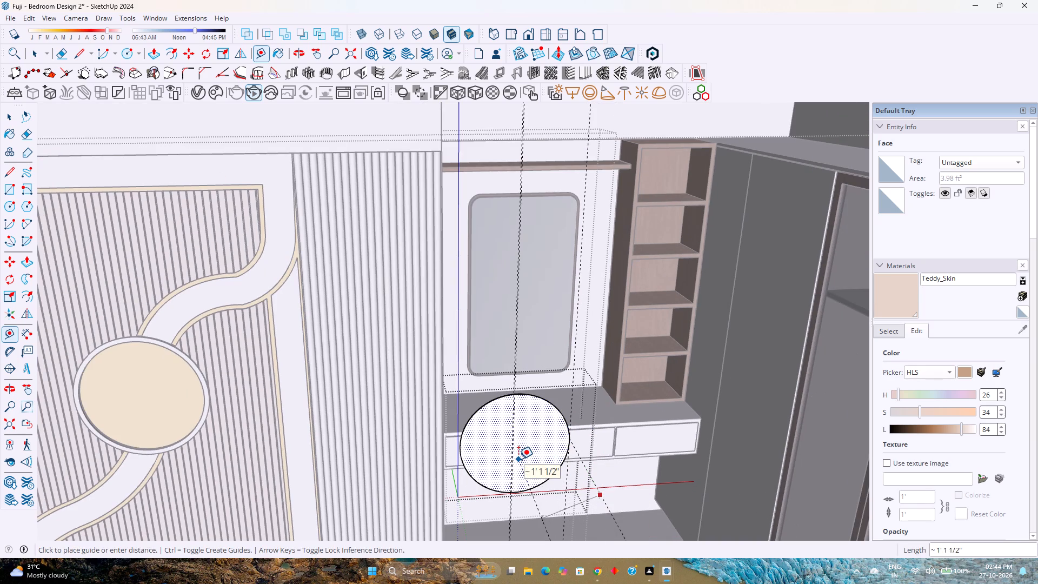
key("Right")
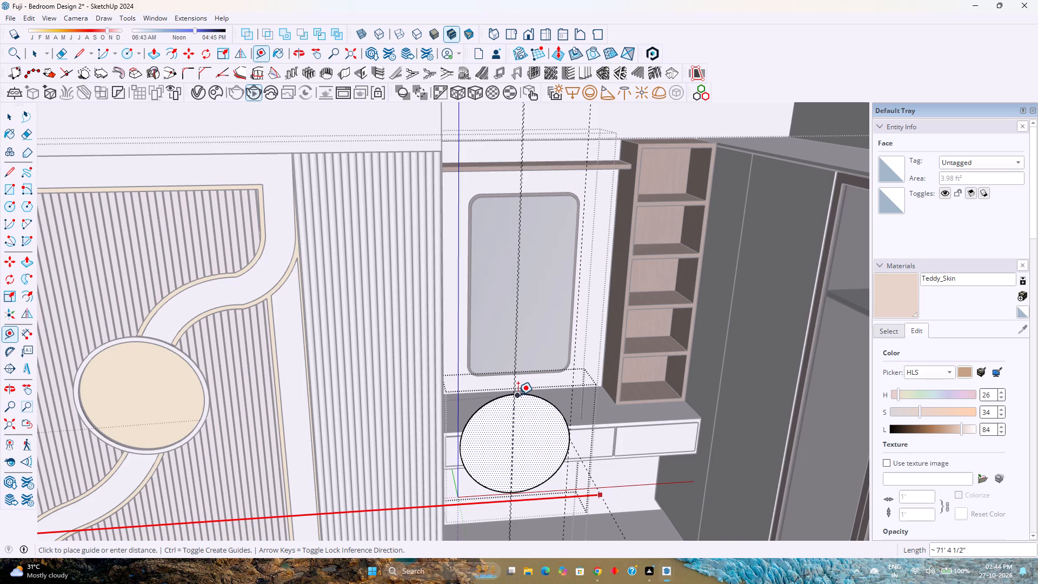
scroll(518, 395, "down", 1)
scroll(518, 395, "up", 12)
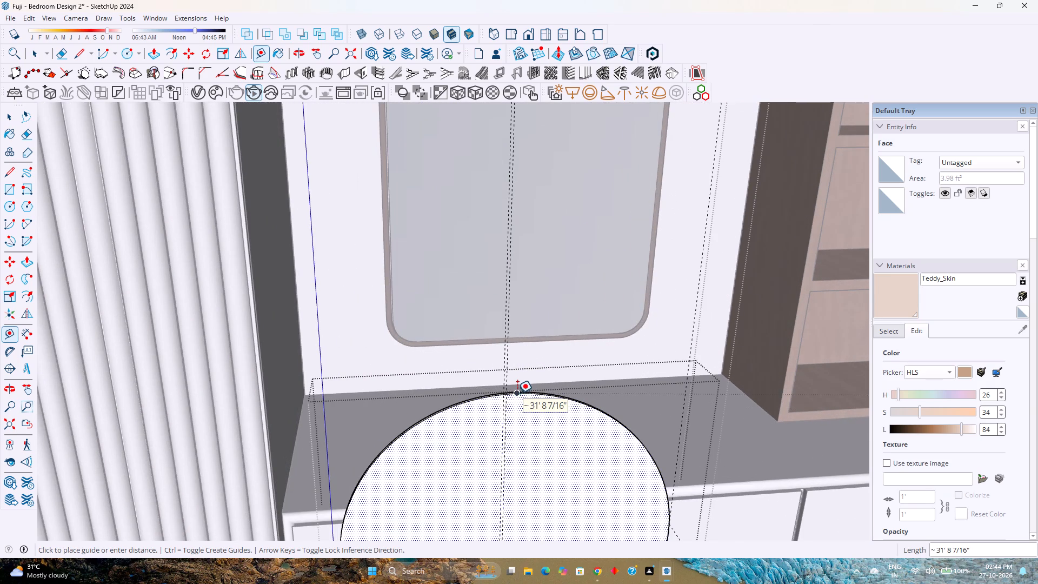
scroll(517, 393, "down", 11)
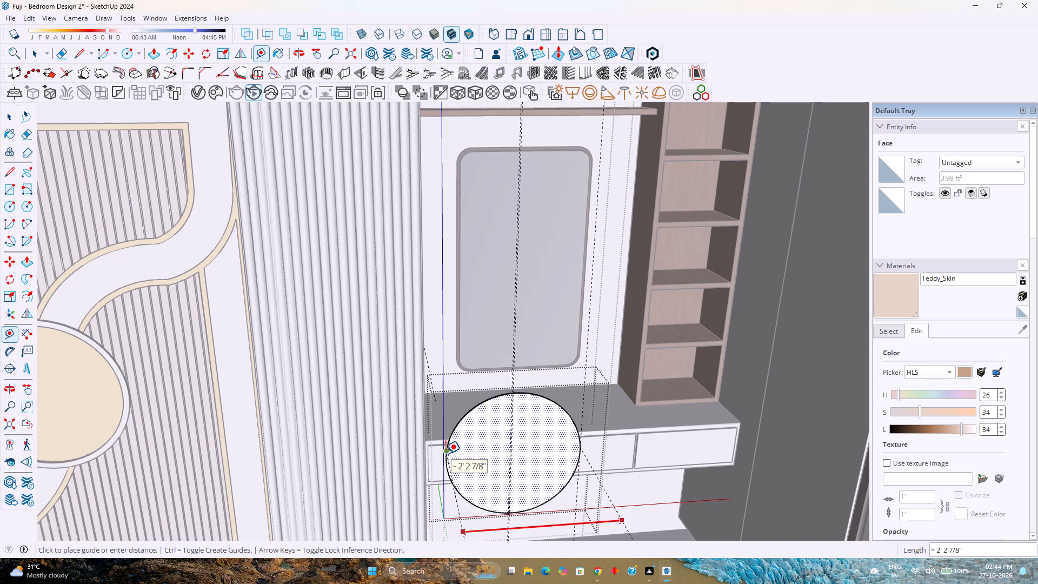
key("2")
key("BackSpace")
type("1'1\"")
key("Return")
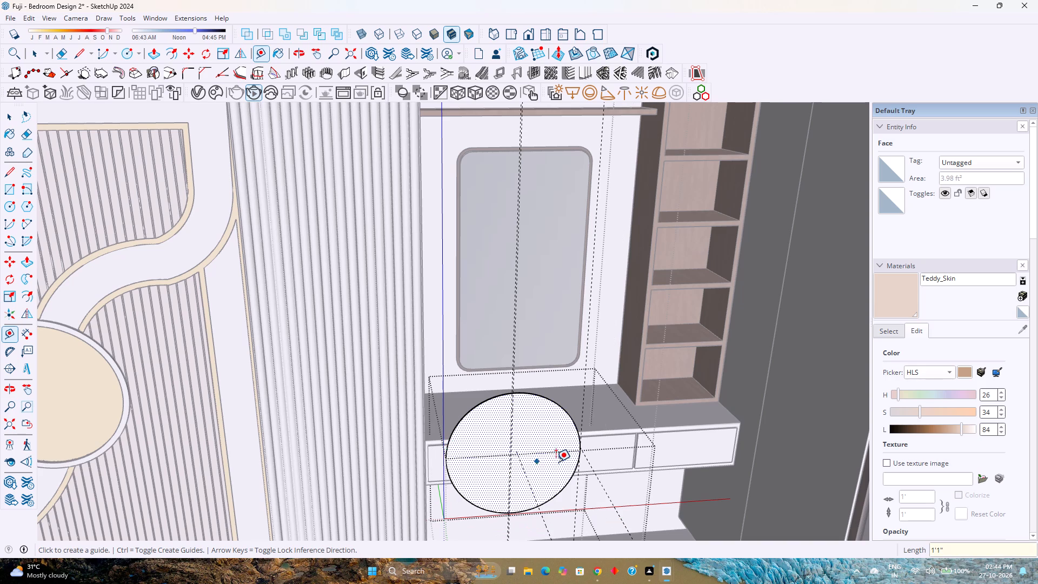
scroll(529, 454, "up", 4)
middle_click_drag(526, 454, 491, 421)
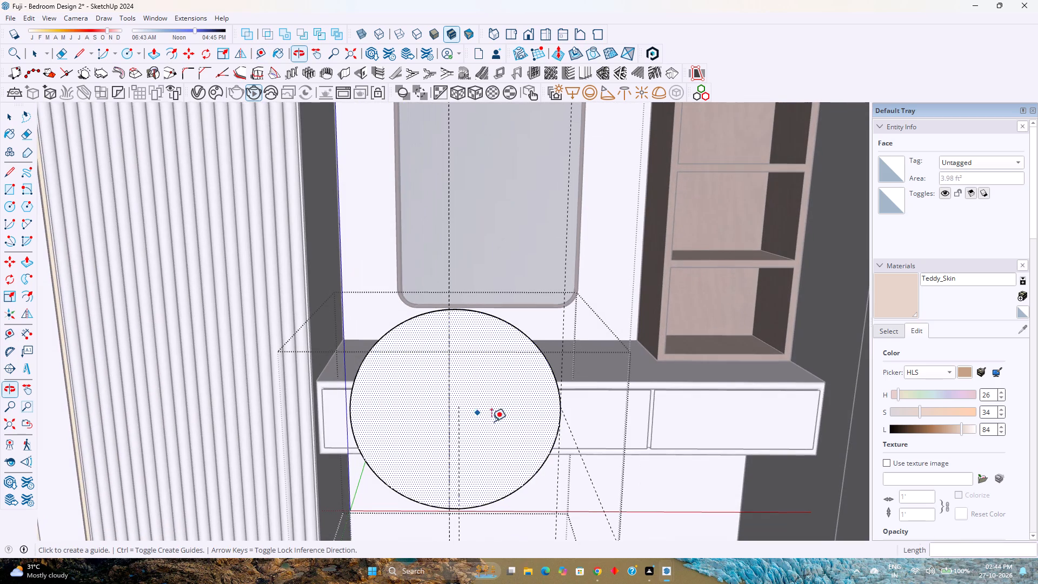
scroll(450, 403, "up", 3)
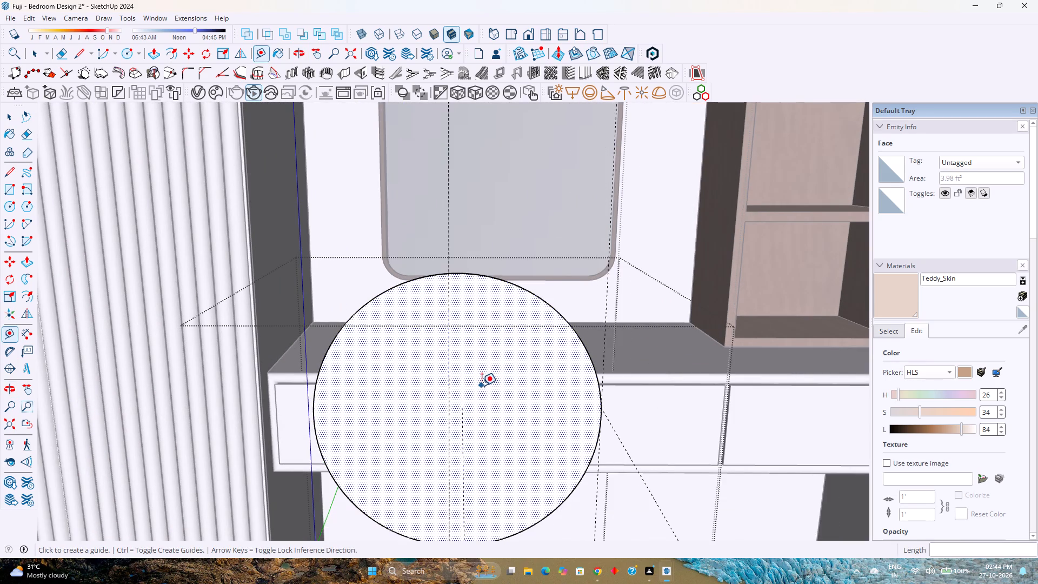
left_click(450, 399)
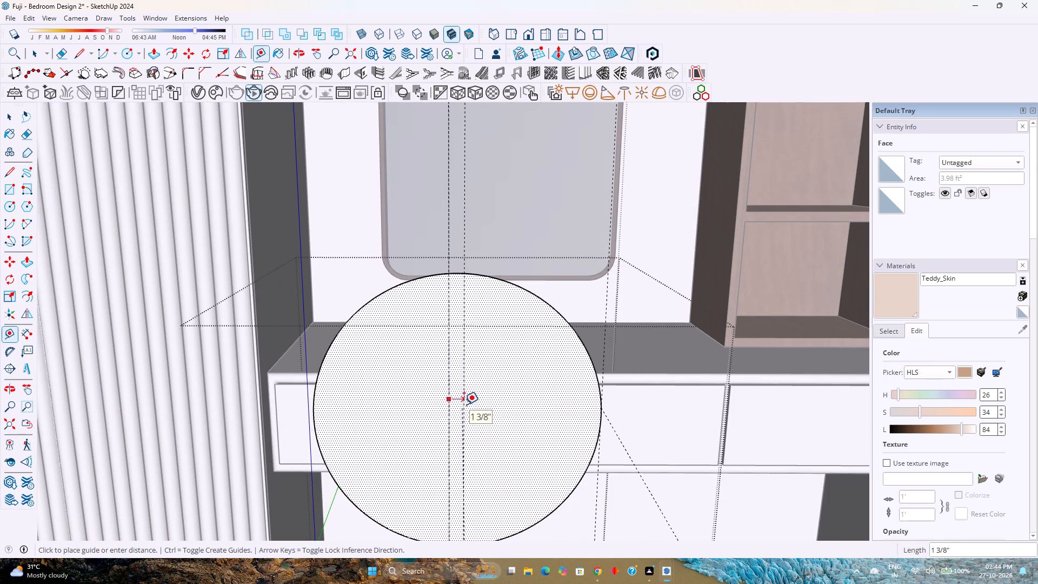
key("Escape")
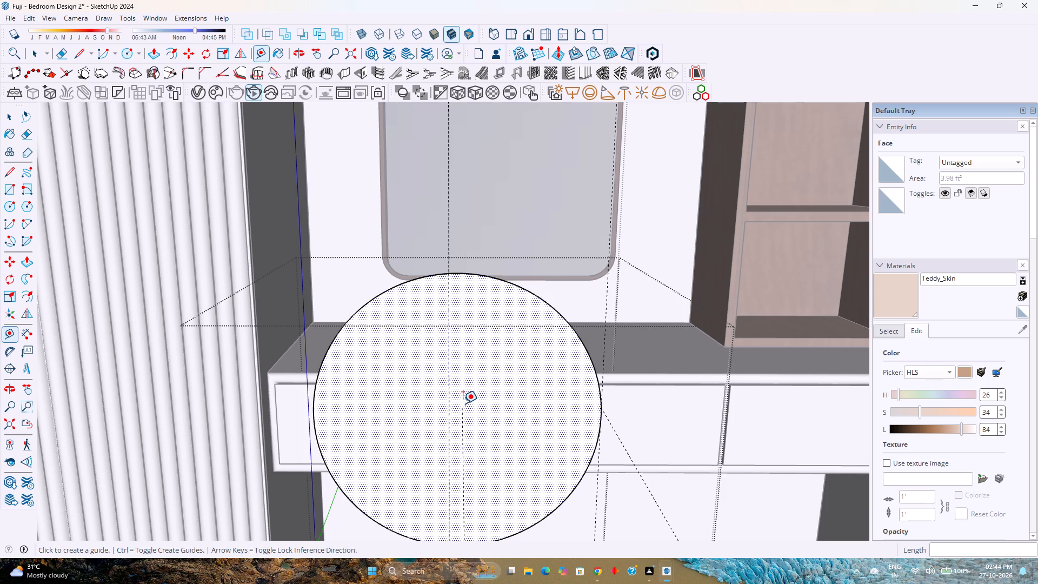
Undo the recent guide constructions, keeping only the vertical guide at the disc's side edge.
key("ctrl+z")
key("ctrl+z")
key("ctrl+z")
key("ctrl+z")
key("ctrl+z")
key("ctrl+z")
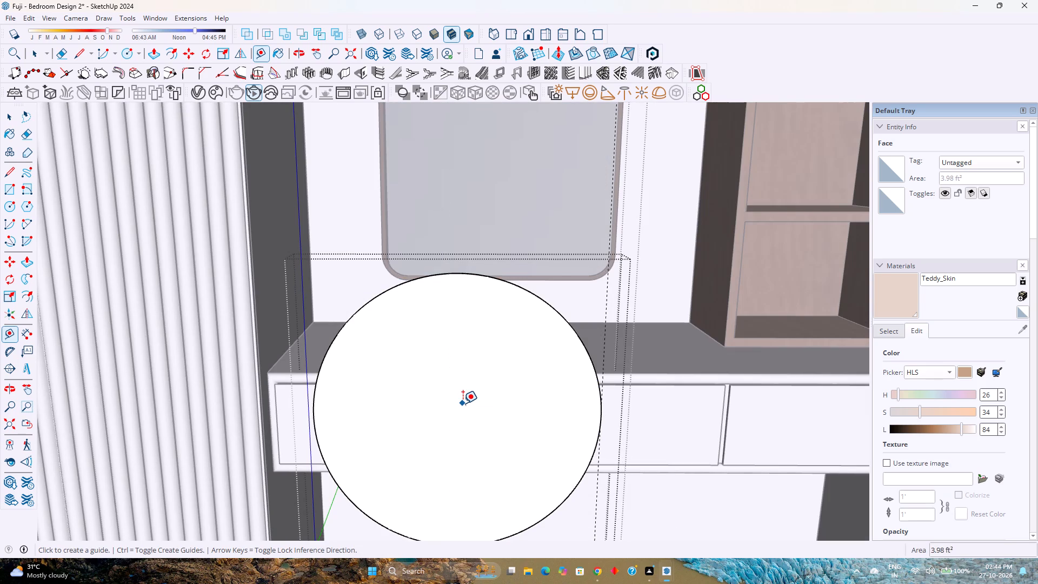
Offset a vertical guide about 2' 2 15/16" along the red axis from the side-edge guide to the disc's opposite side edge.
scroll(505, 434, "down", 2)
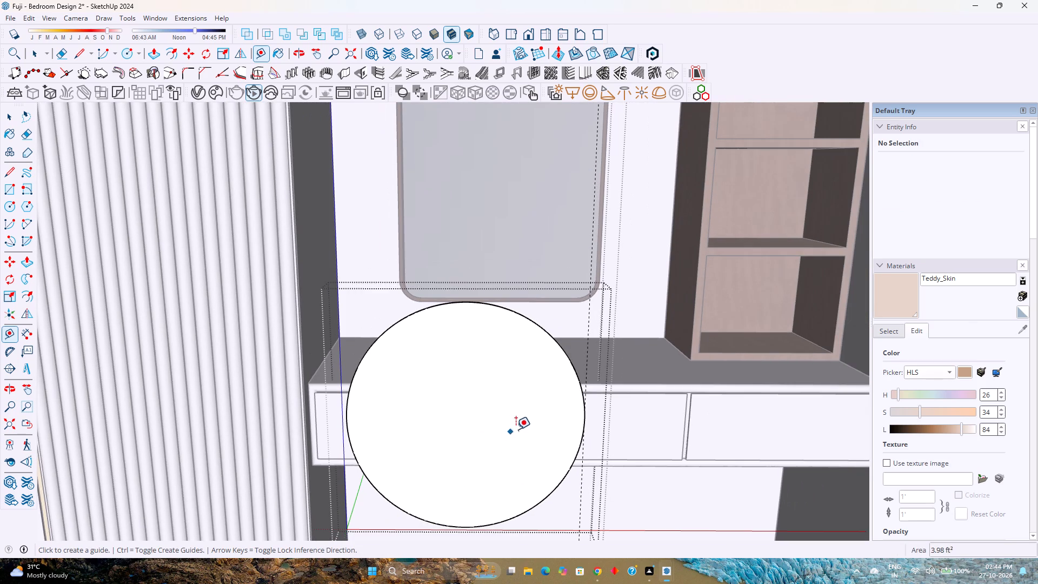
left_click(590, 329)
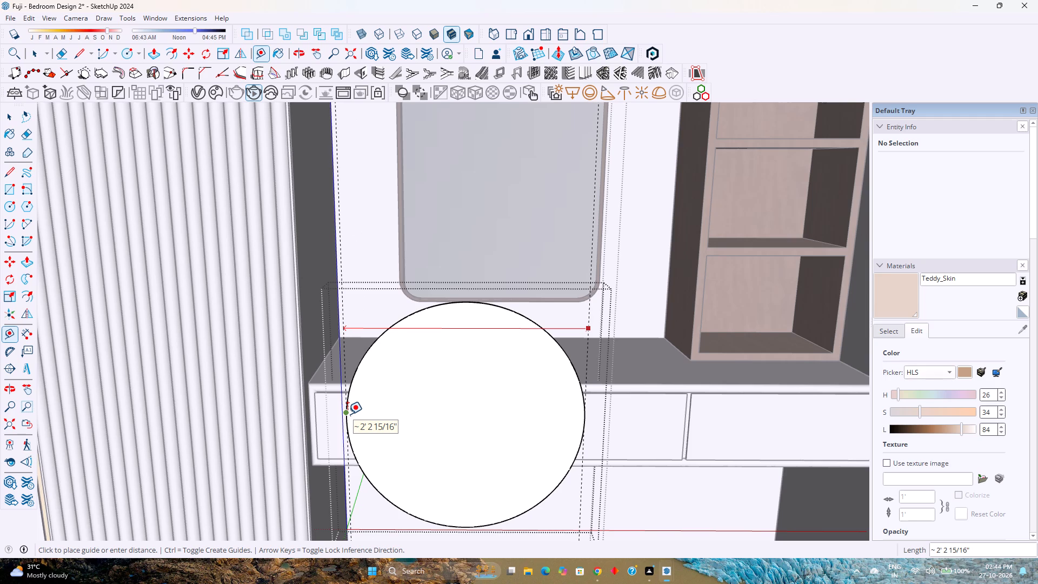
left_click(348, 414)
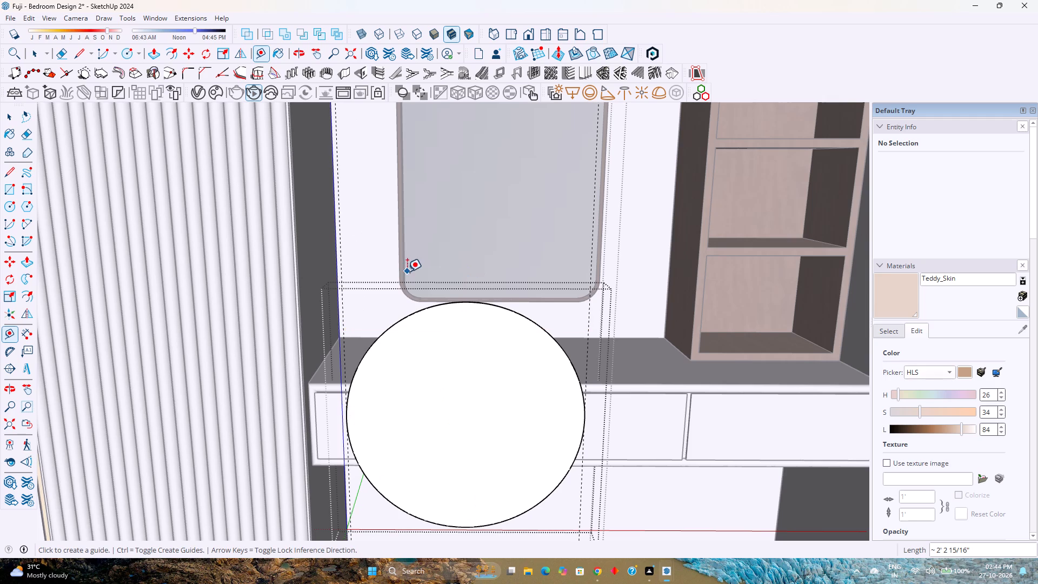
left_click(537, 302)
key("Escape")
Offset a horizontal guide about 1' 9 1/16" from the shelving unit's shelf edge, through the disc's side edge point at mid-height.
left_click(774, 246)
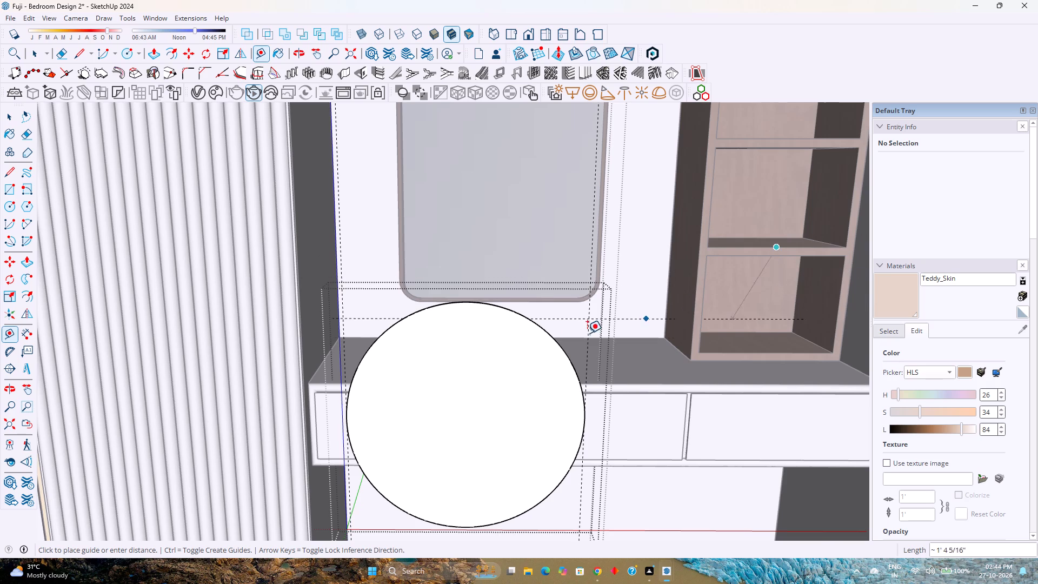
left_click(587, 420)
Offset a vertical guide 1" along the green axis from the disc's side-edge guide nearest the shelving, in front of the disc's face.
scroll(507, 421, "down", 2)
middle_click_drag(507, 421, 501, 385)
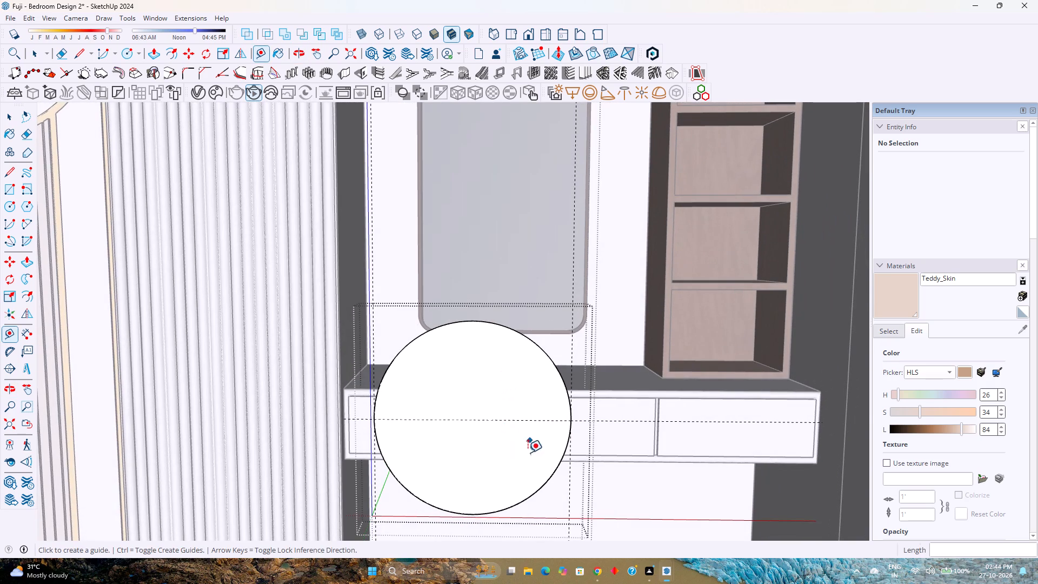
left_click(571, 368)
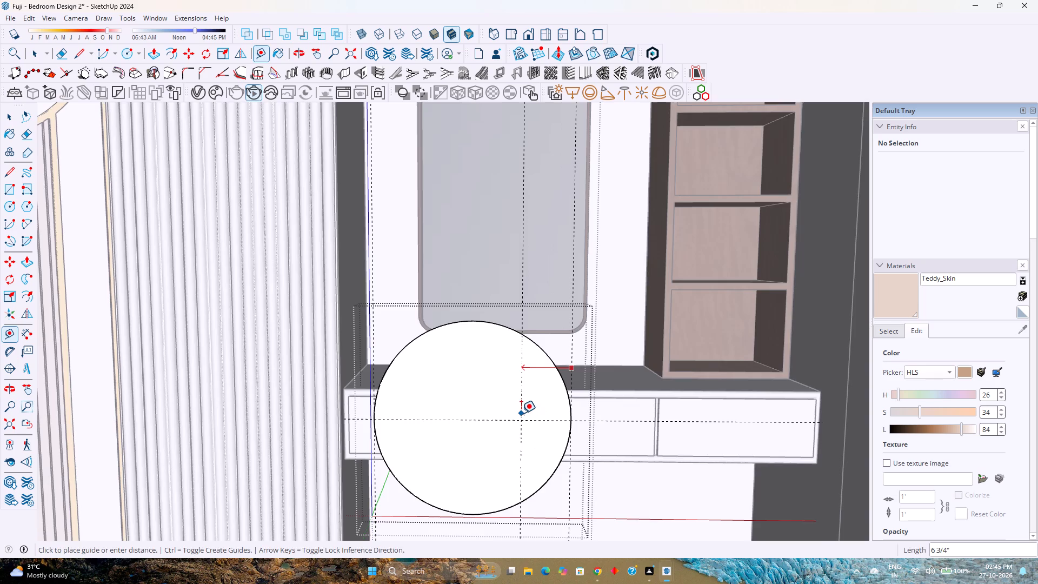
middle_click_drag(521, 413, 710, 473)
middle_click(710, 473)
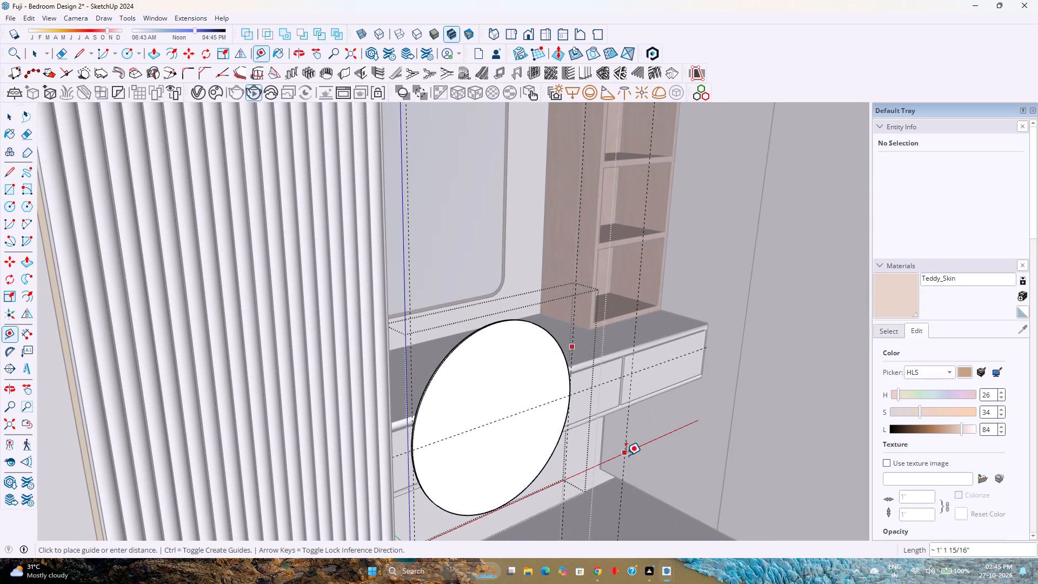
key("Right")
key("Left")
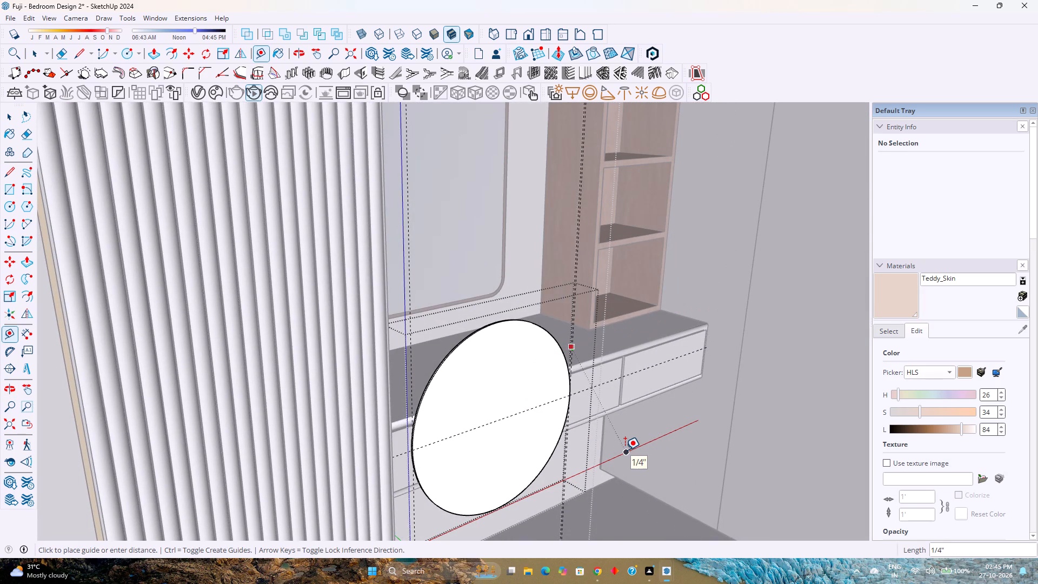
key("Up")
key("Left")
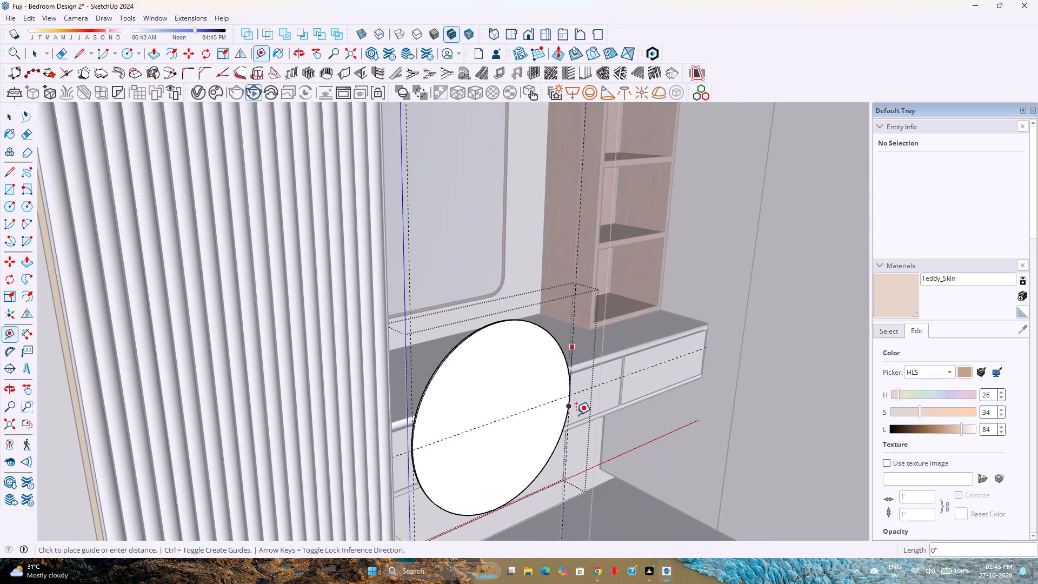
key("1")
key("Return")
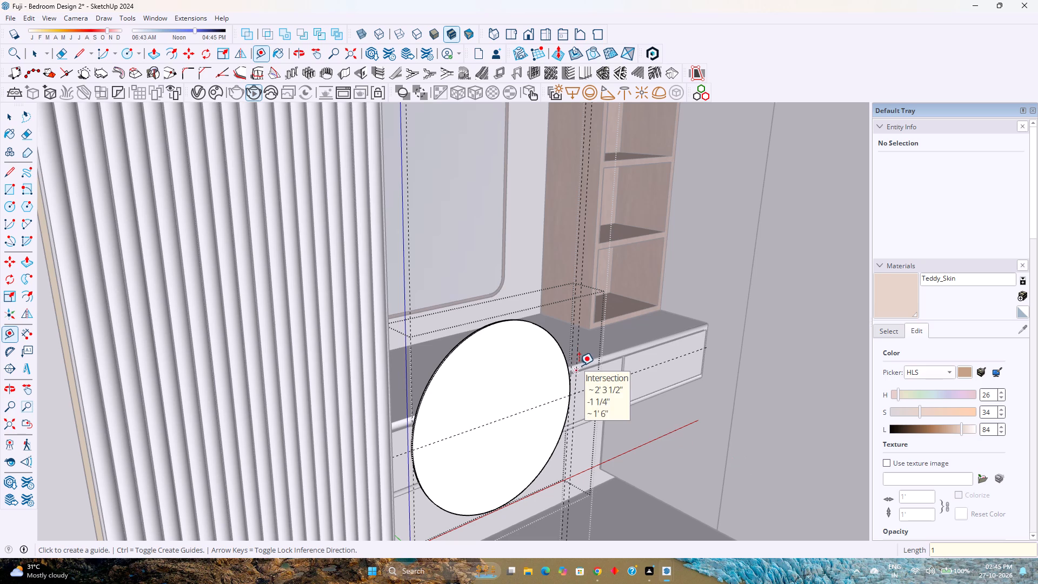
Offset a vertical guide about 1' 1 5/8" along the red axis from the disc's side-edge guide, through the disc's lowest point.
left_click(578, 323)
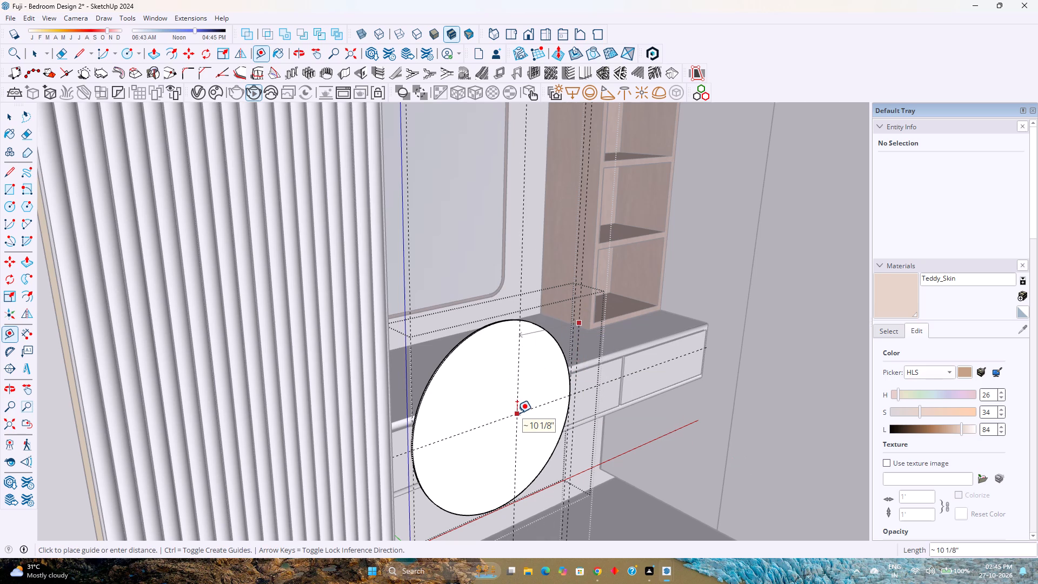
key("Escape")
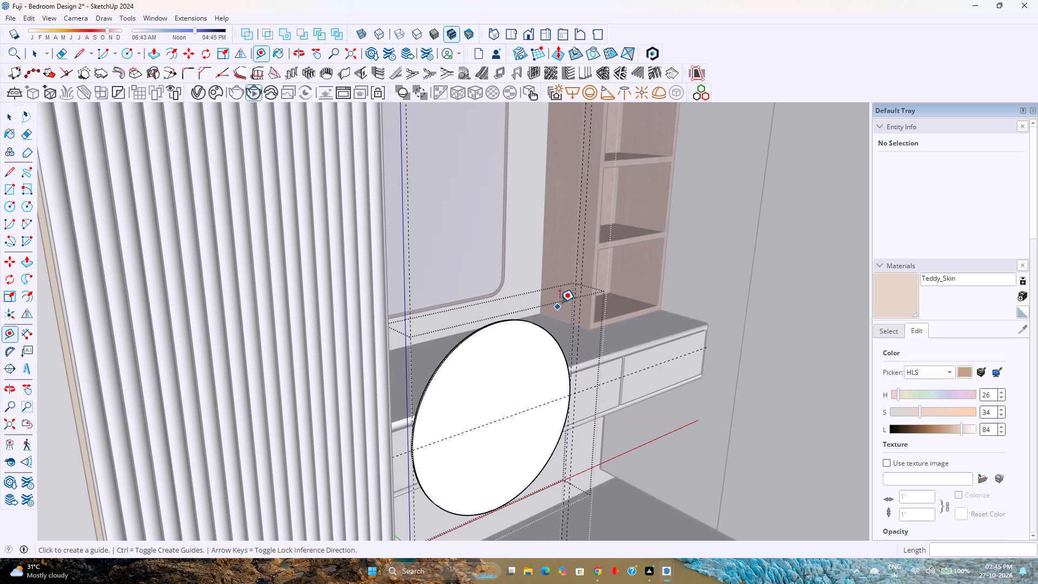
left_click(574, 339)
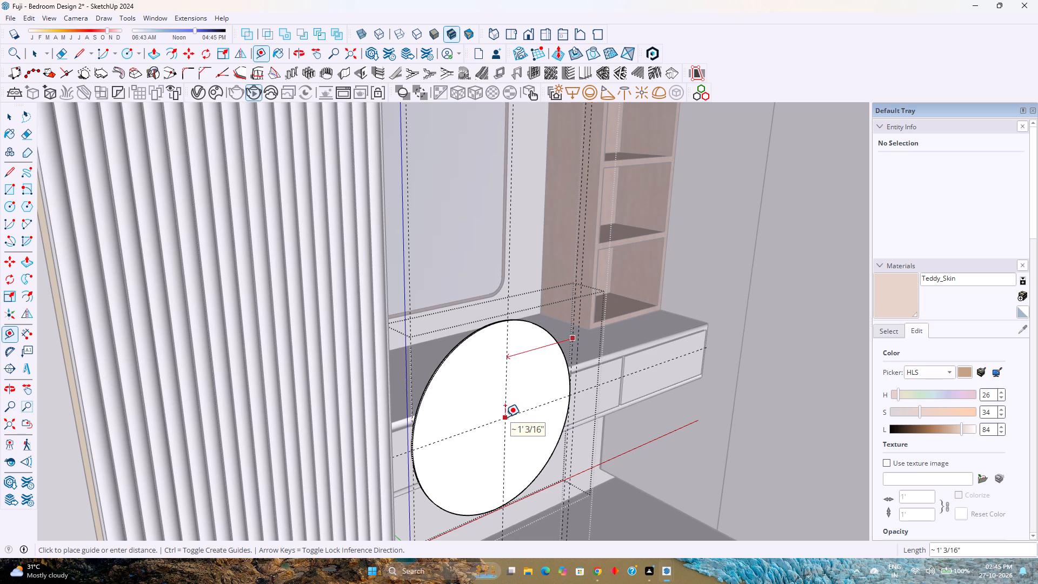
scroll(505, 417, "down", 1)
middle_click_drag(504, 417, 450, 395)
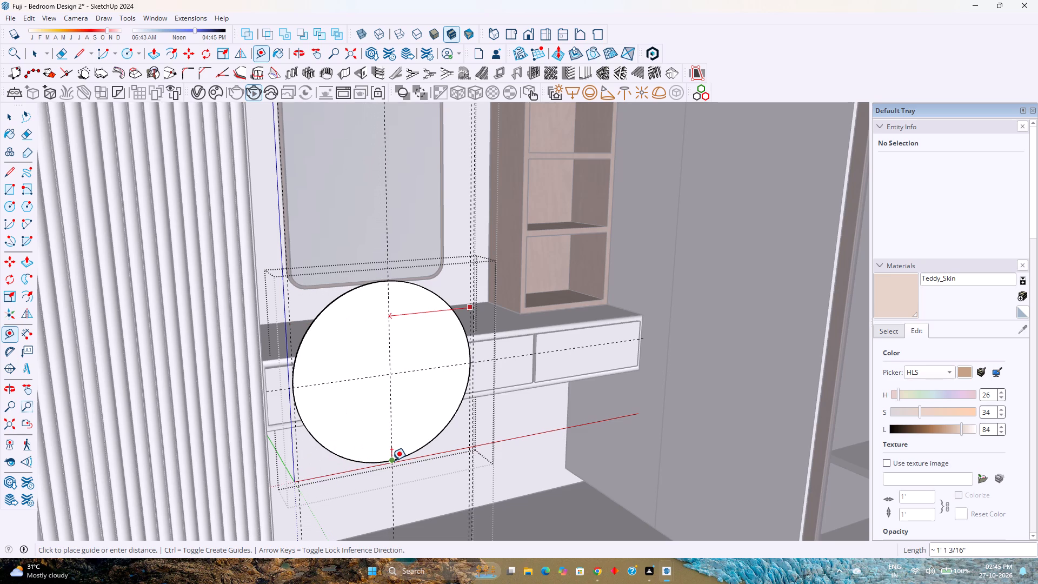
middle_click_drag(391, 461, 296, 441)
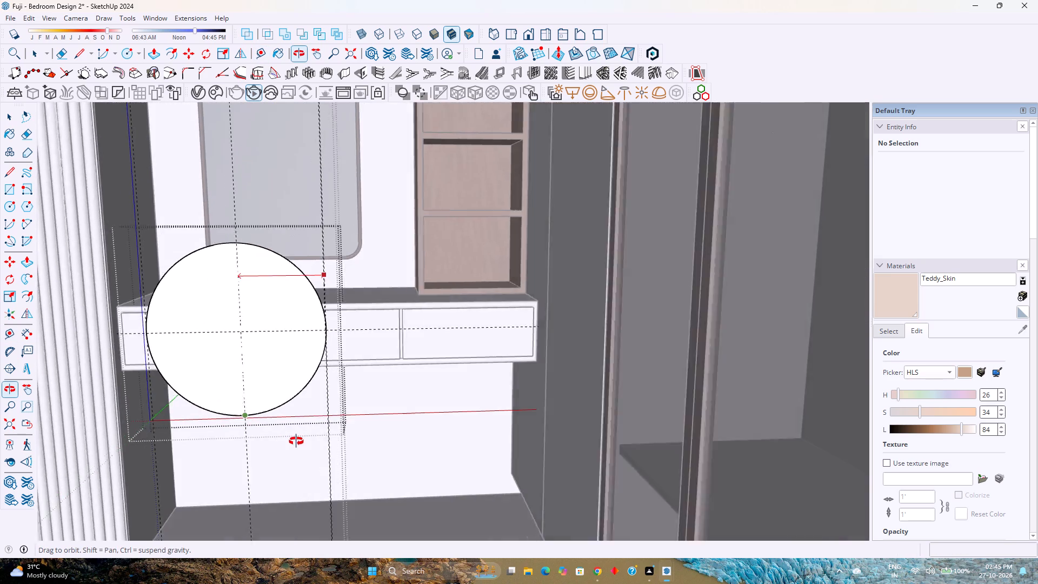
middle_click_drag(296, 441, 330, 433)
middle_click(330, 433)
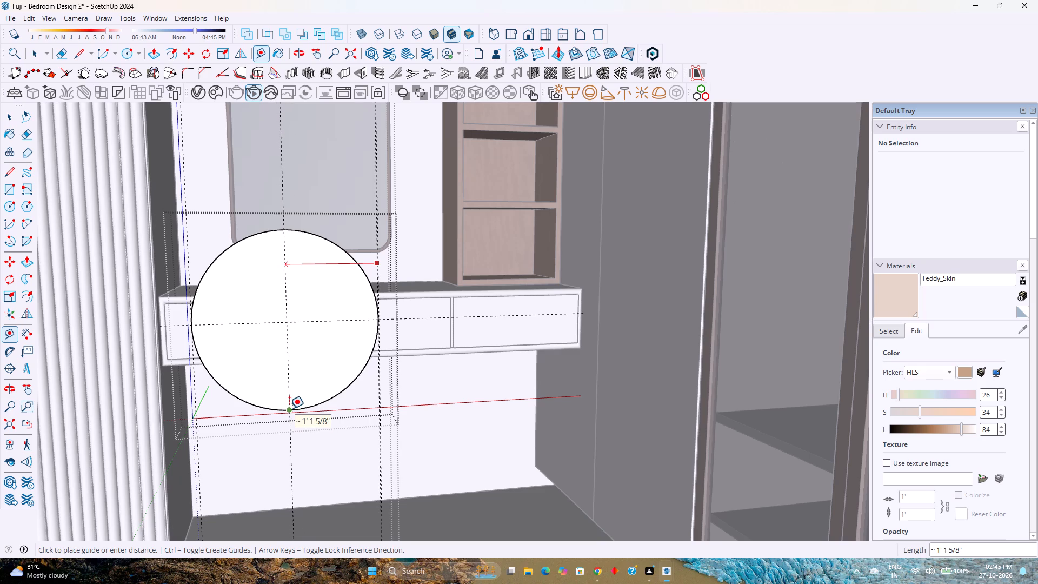
left_click(289, 409)
Offset the forward side guide about 1' 1 5/8" along the red axis, in line with the disc's middle vertical guide.
middle_click_drag(311, 359, 334, 370)
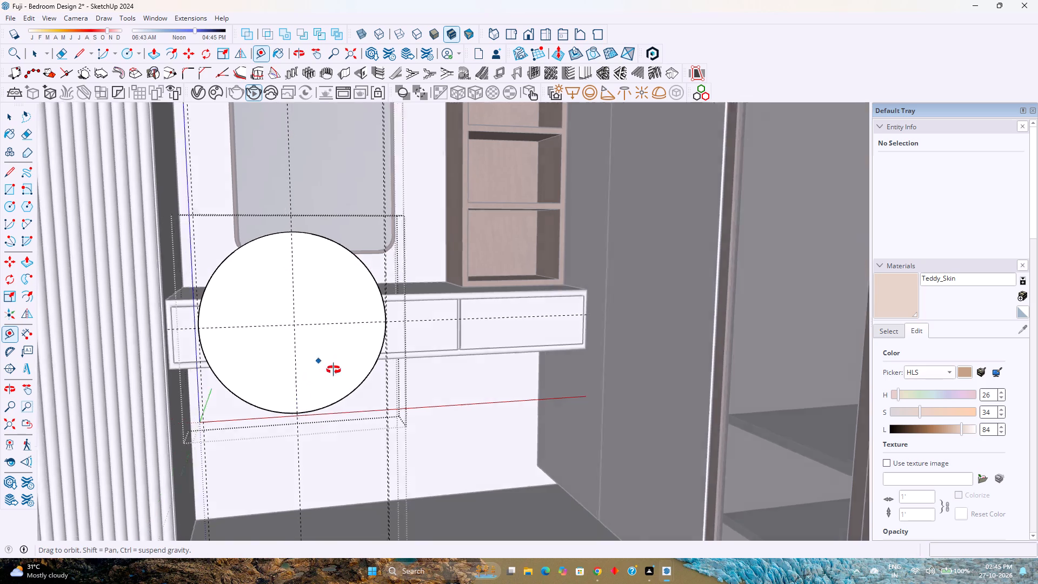
middle_click_drag(334, 370, 421, 403)
middle_click(421, 403)
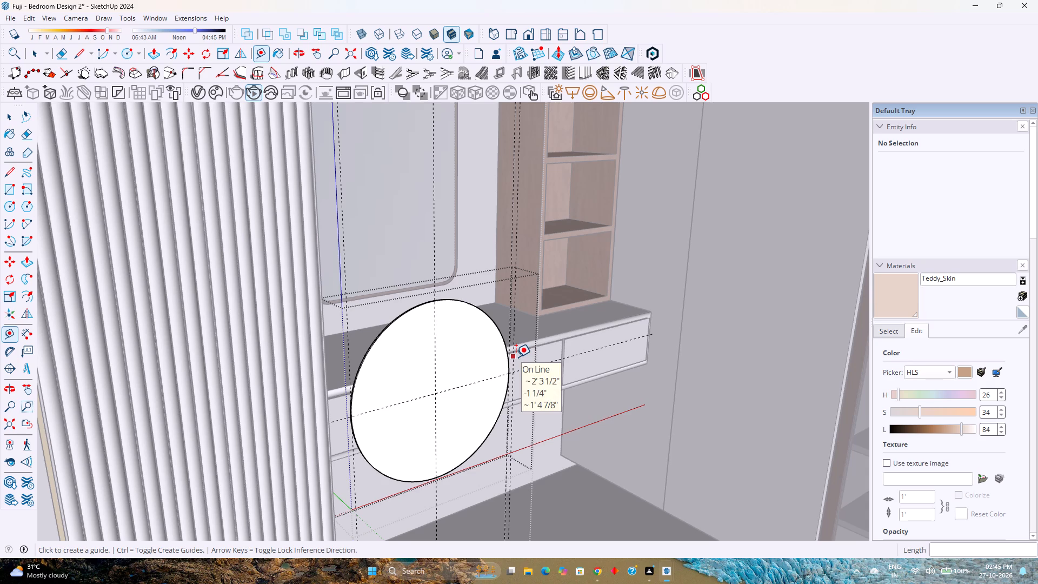
left_click(516, 357)
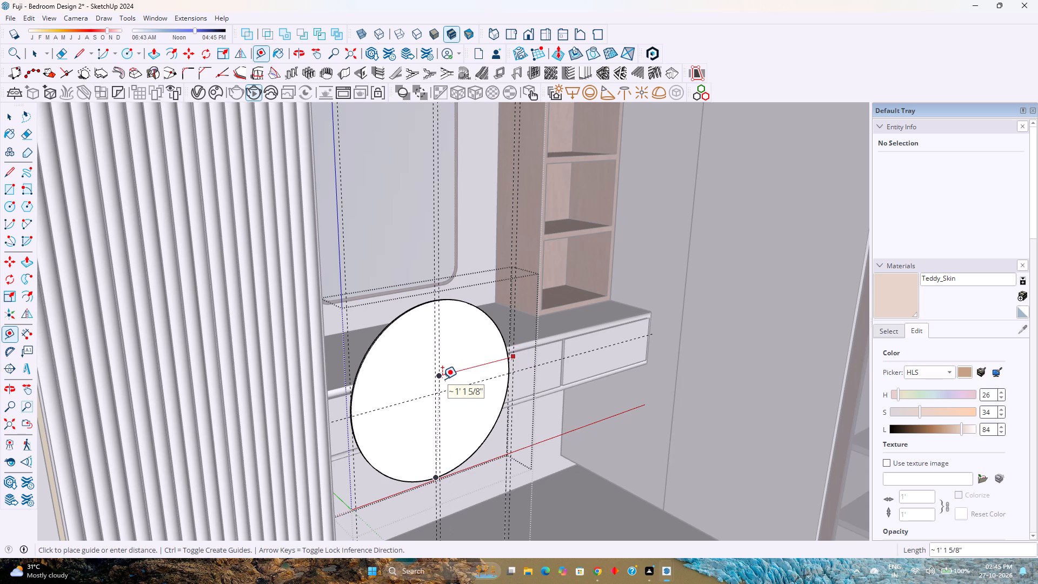
key("Right")
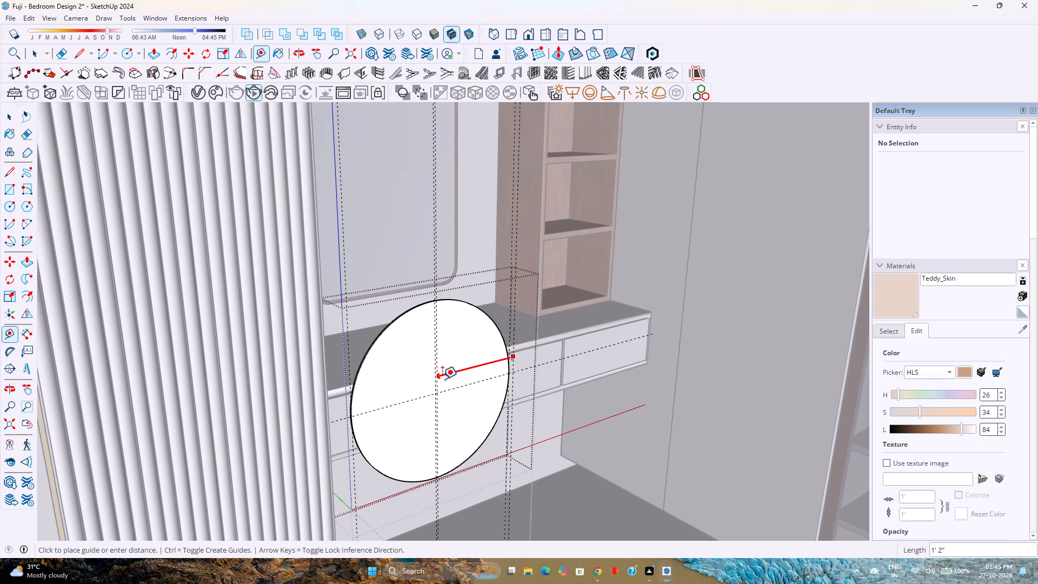
scroll(431, 399, "up", 12)
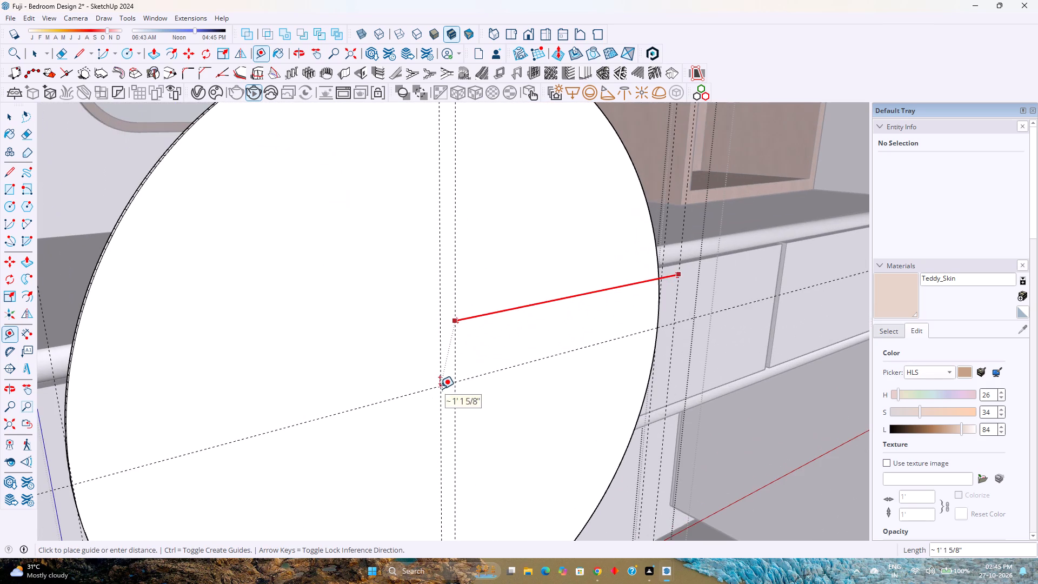
left_click(440, 389)
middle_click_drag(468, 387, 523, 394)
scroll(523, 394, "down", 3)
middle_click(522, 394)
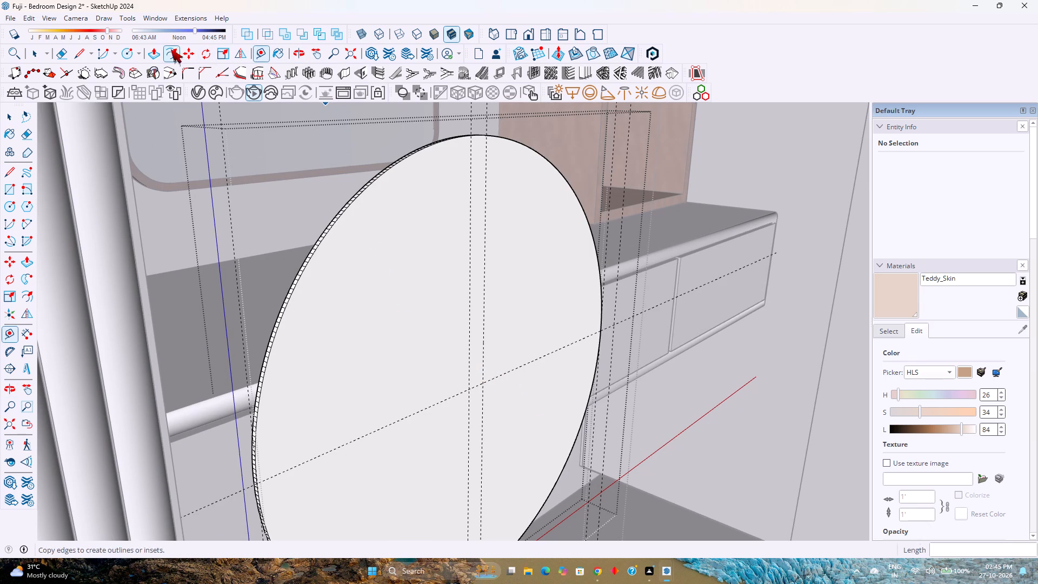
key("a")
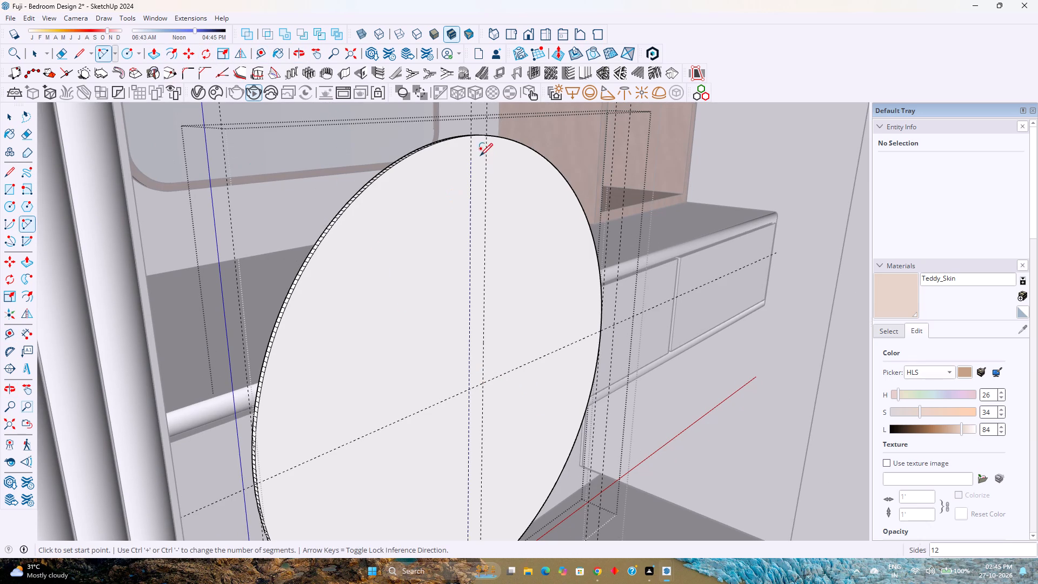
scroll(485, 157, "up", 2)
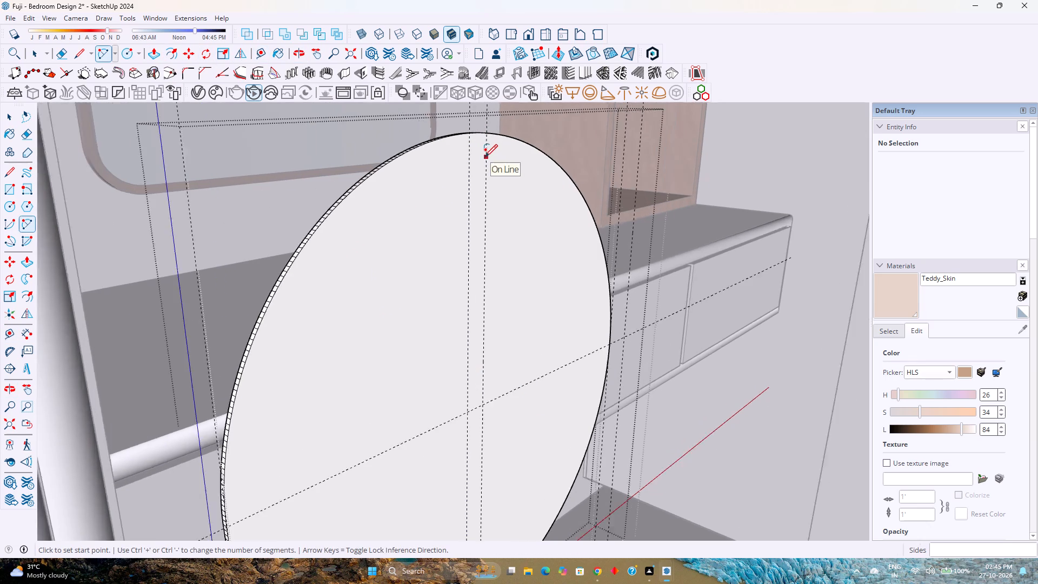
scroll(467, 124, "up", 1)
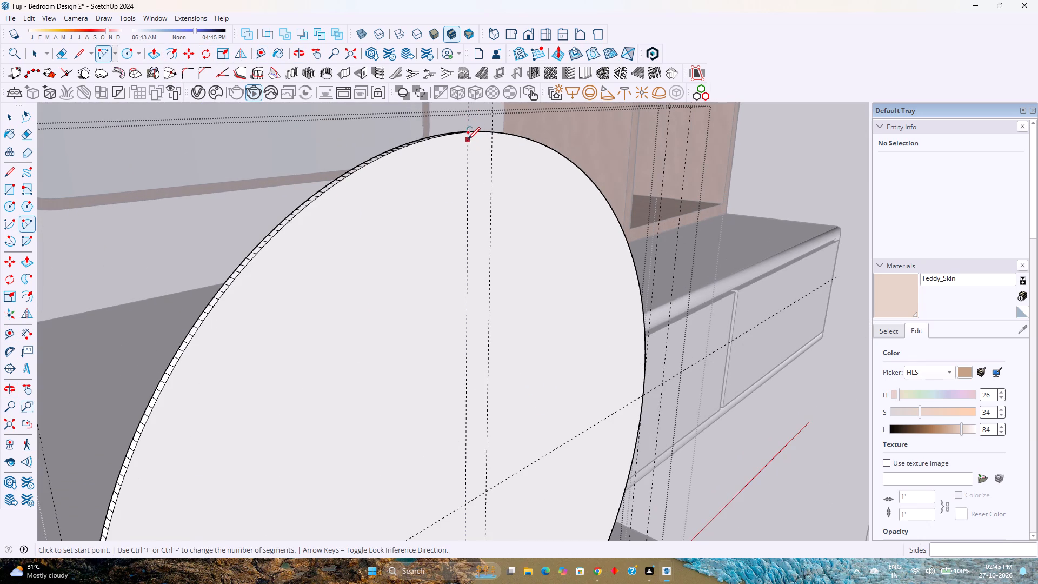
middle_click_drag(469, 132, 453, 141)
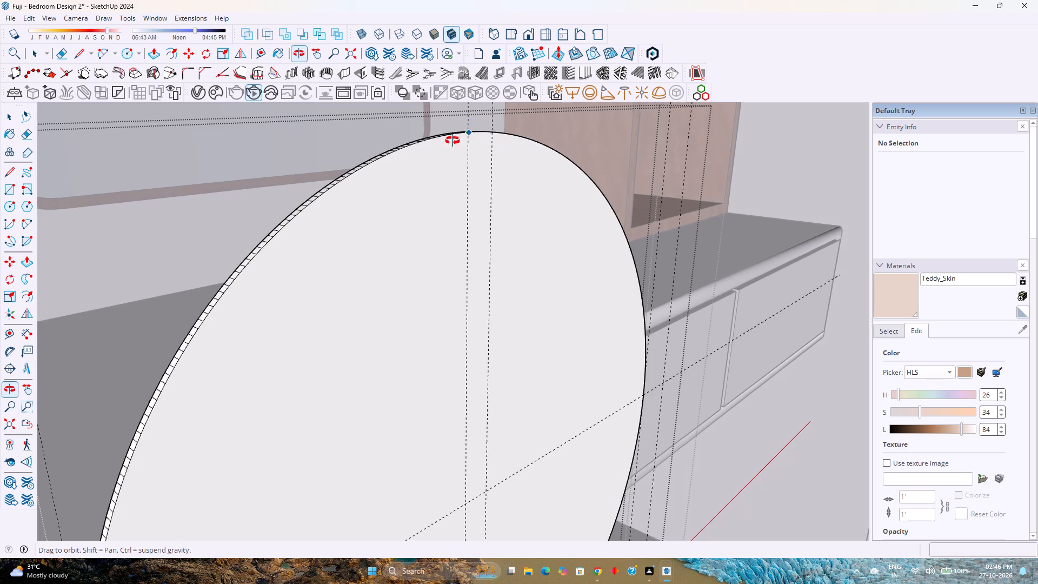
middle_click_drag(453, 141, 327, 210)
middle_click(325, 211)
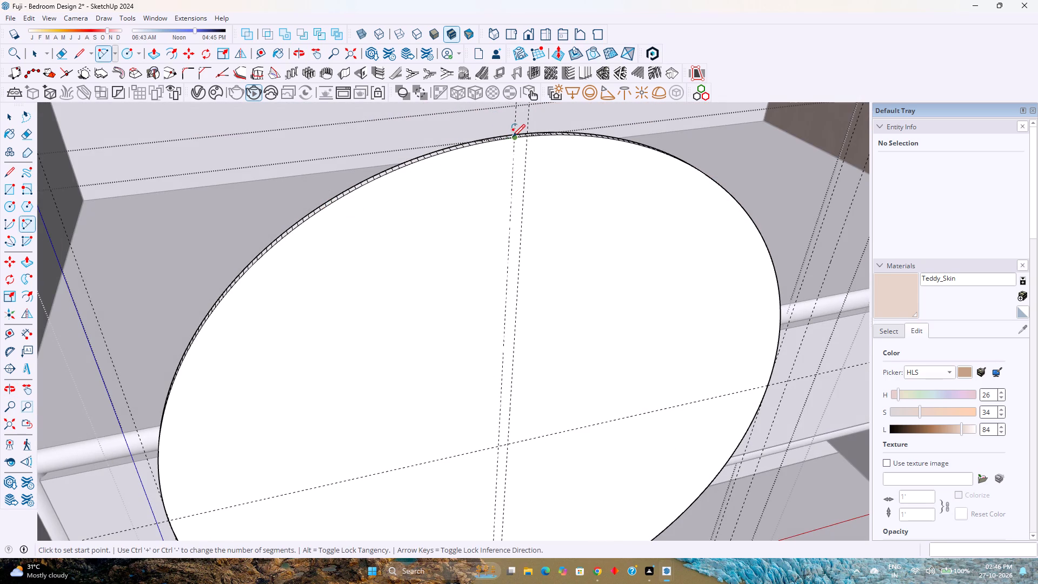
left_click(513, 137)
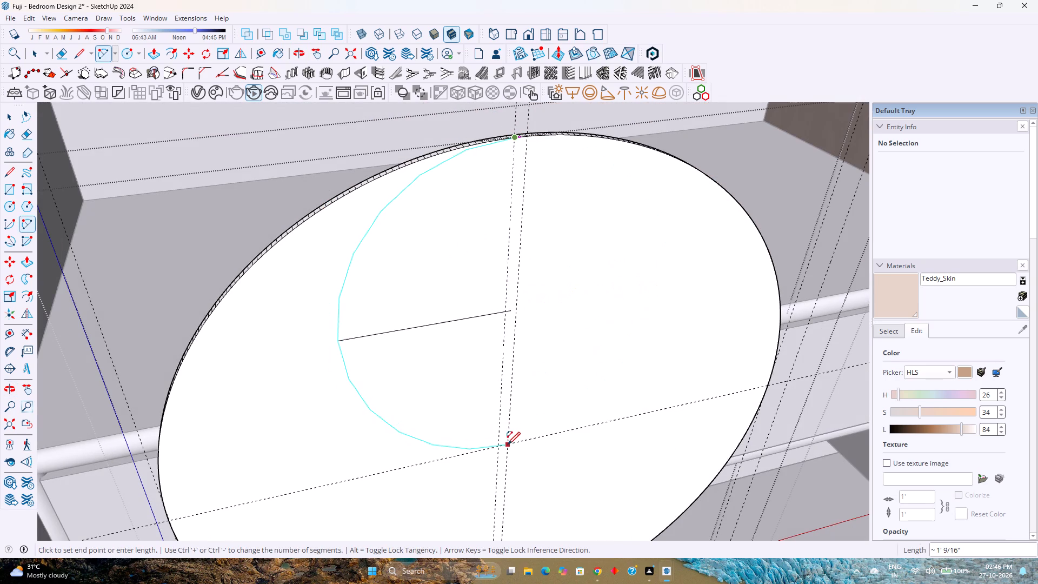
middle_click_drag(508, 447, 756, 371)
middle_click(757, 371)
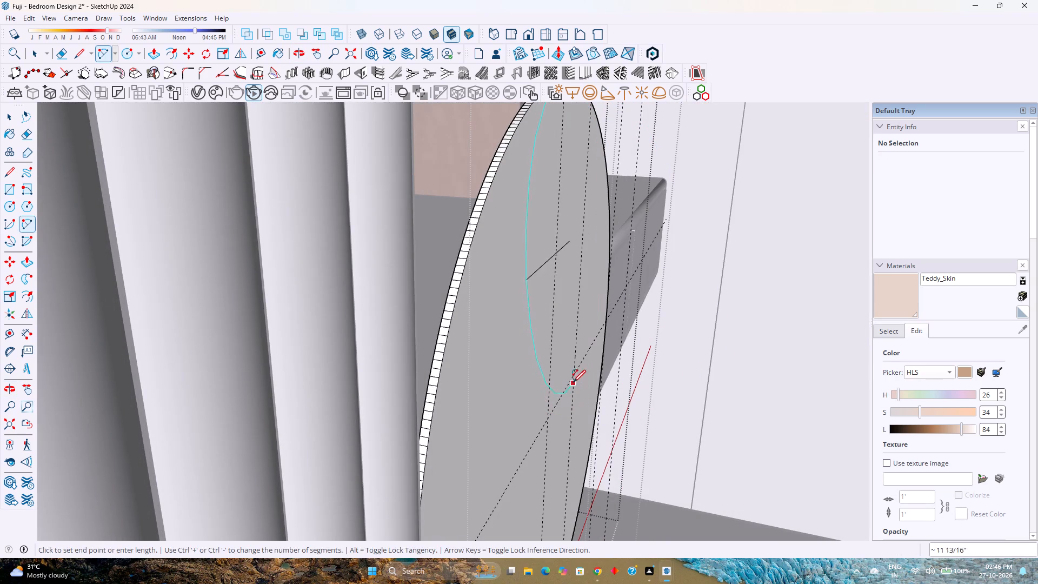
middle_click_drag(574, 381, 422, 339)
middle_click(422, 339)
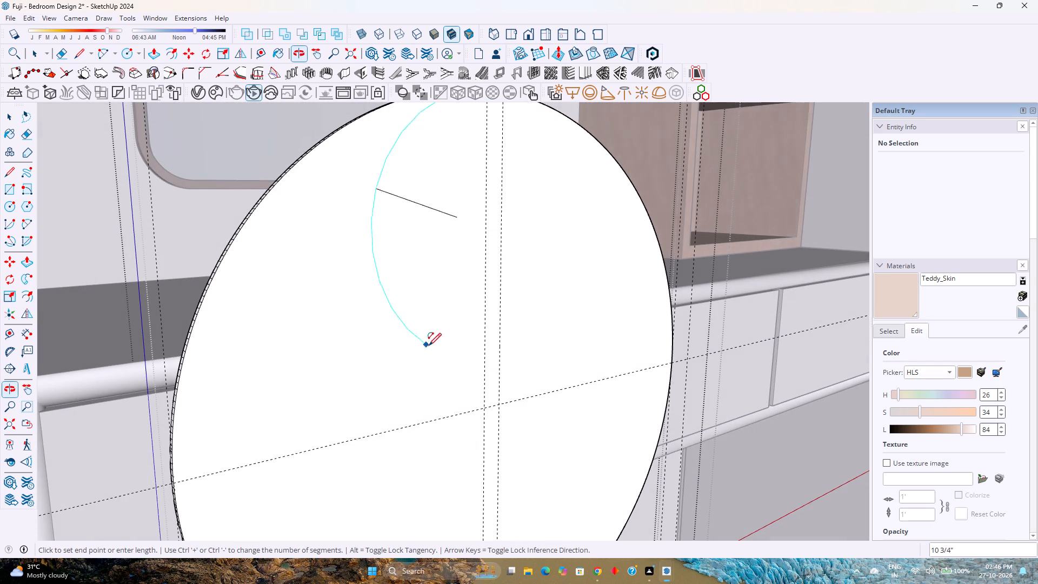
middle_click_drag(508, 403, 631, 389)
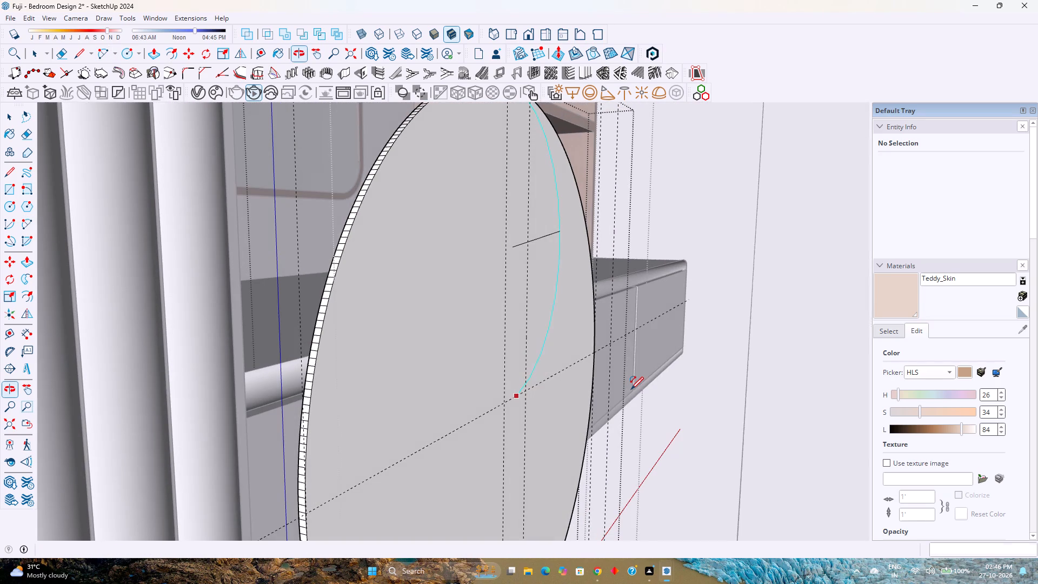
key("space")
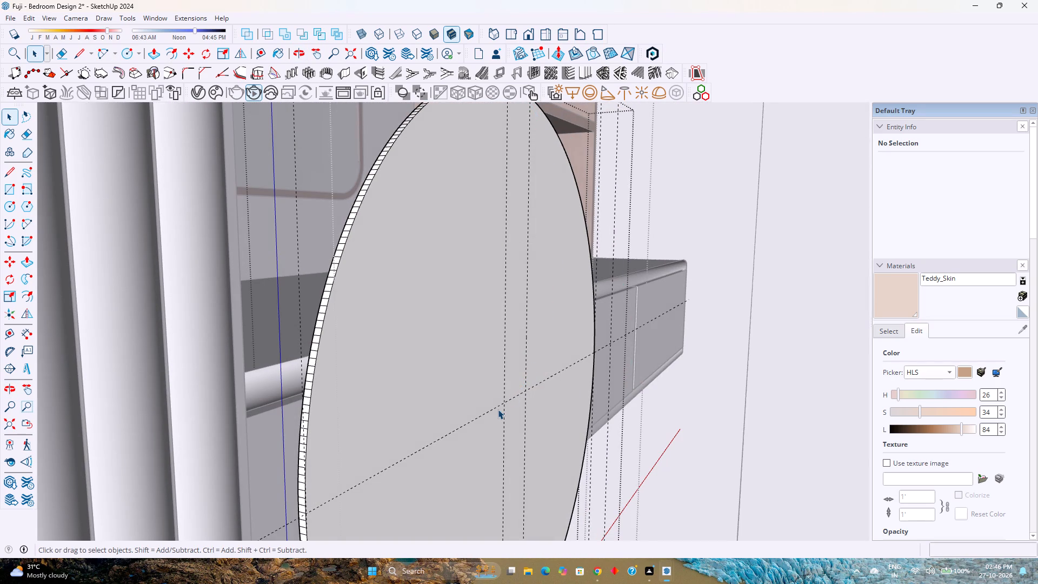
Offset the horizontal guide across the disc's face 1" forward along the green axis.
left_click(259, 52)
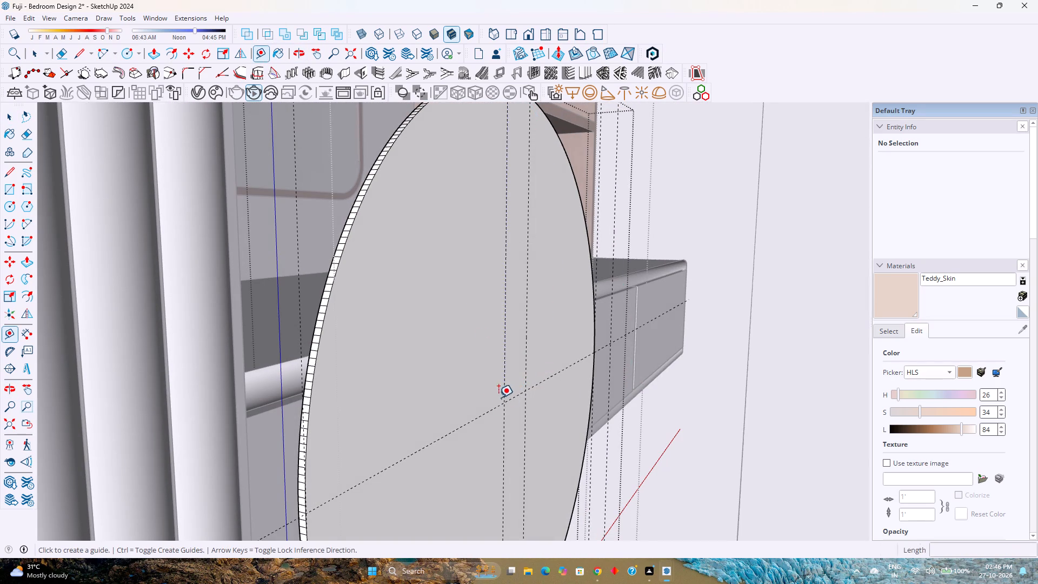
left_click(478, 421)
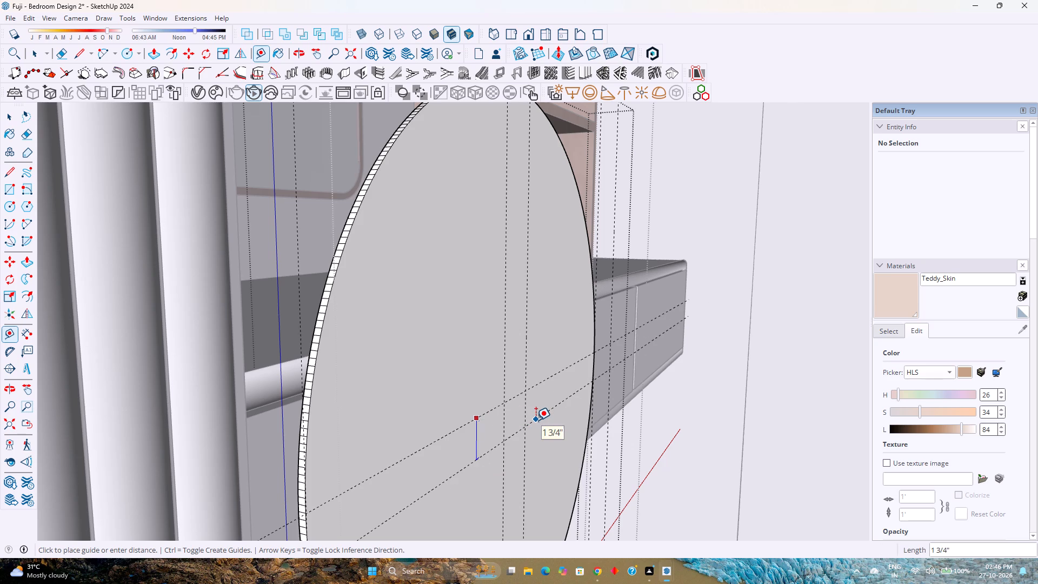
key("Left")
key("1")
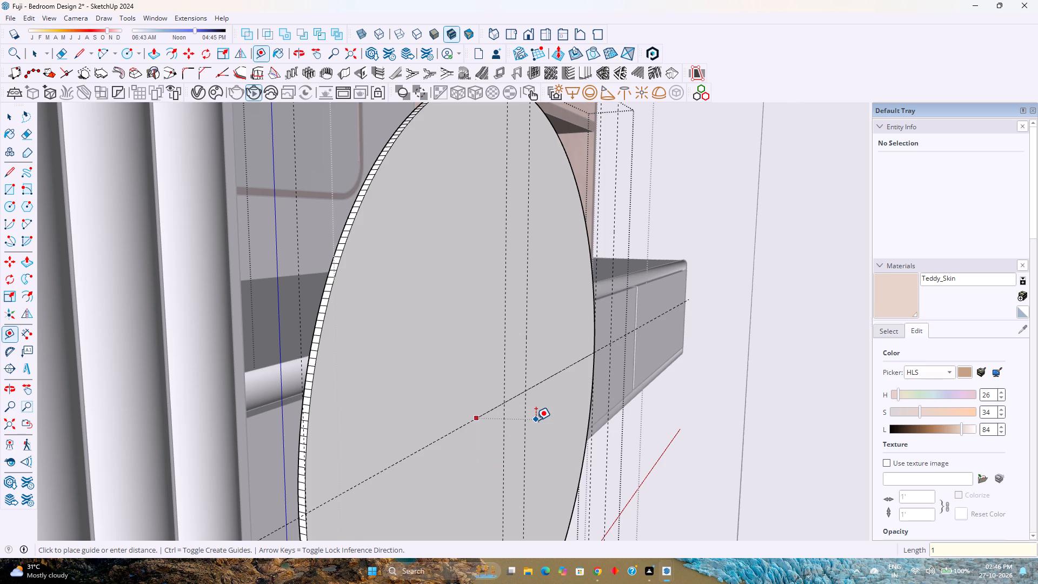
key("1")
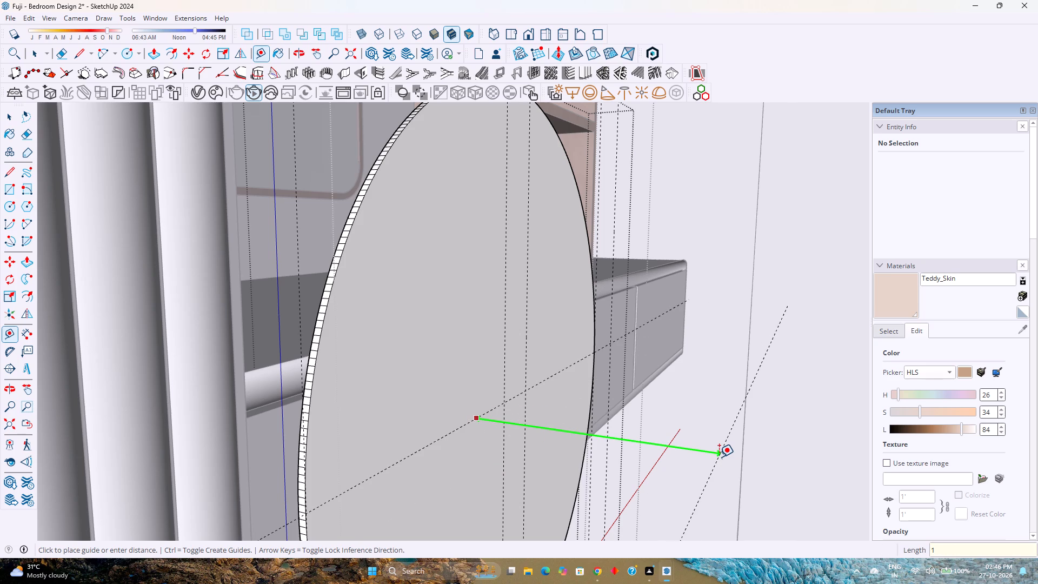
key("Return")
Draw an arc from the forward guides' intersection to the disc's top edge point with a bulge of about 5/16".
scroll(445, 262, "down", 2)
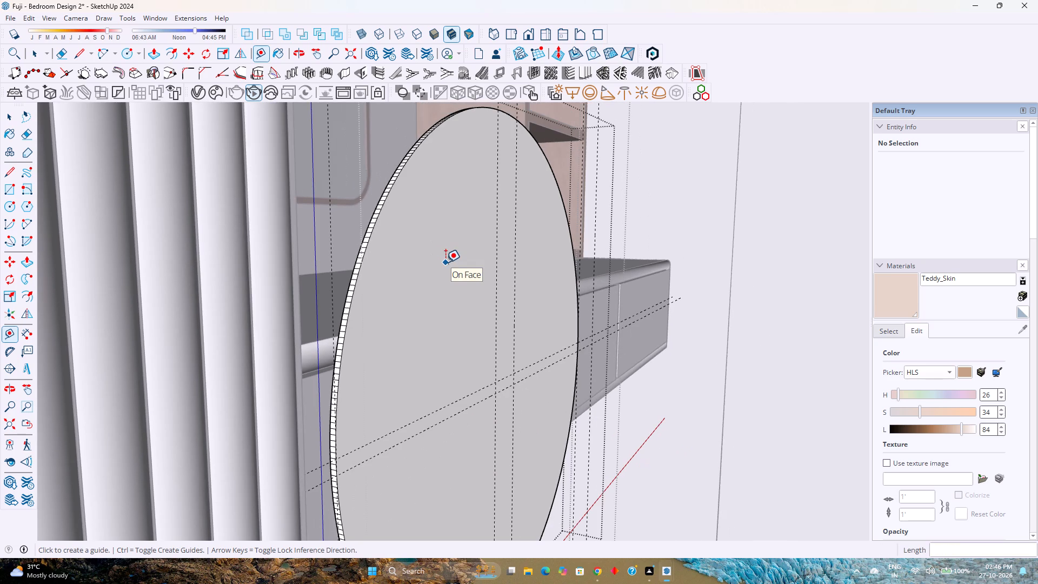
key("a")
left_click(515, 382)
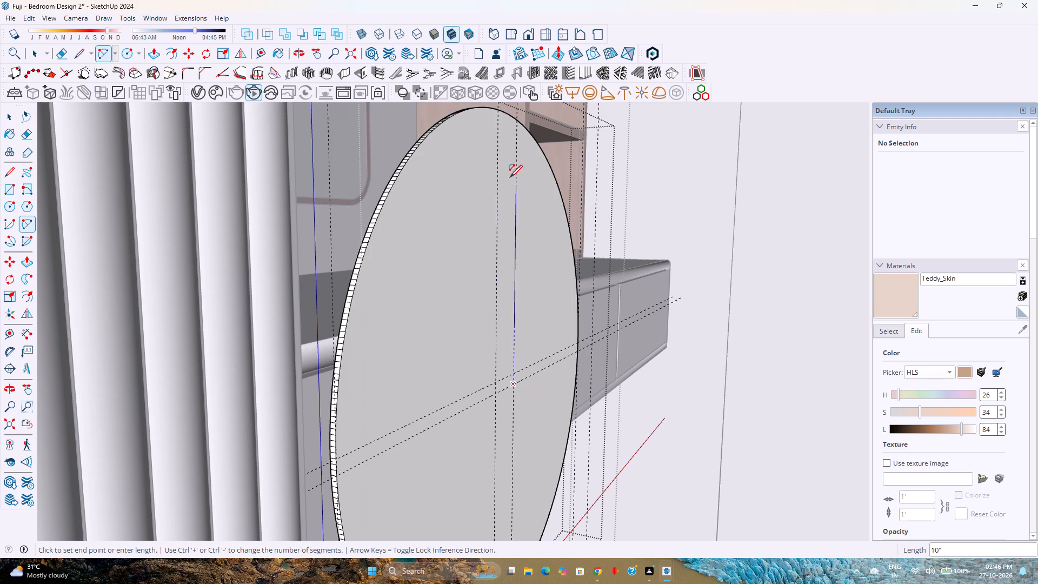
scroll(500, 111, "up", 3)
middle_click_drag(500, 111, 490, 210)
left_click(502, 115)
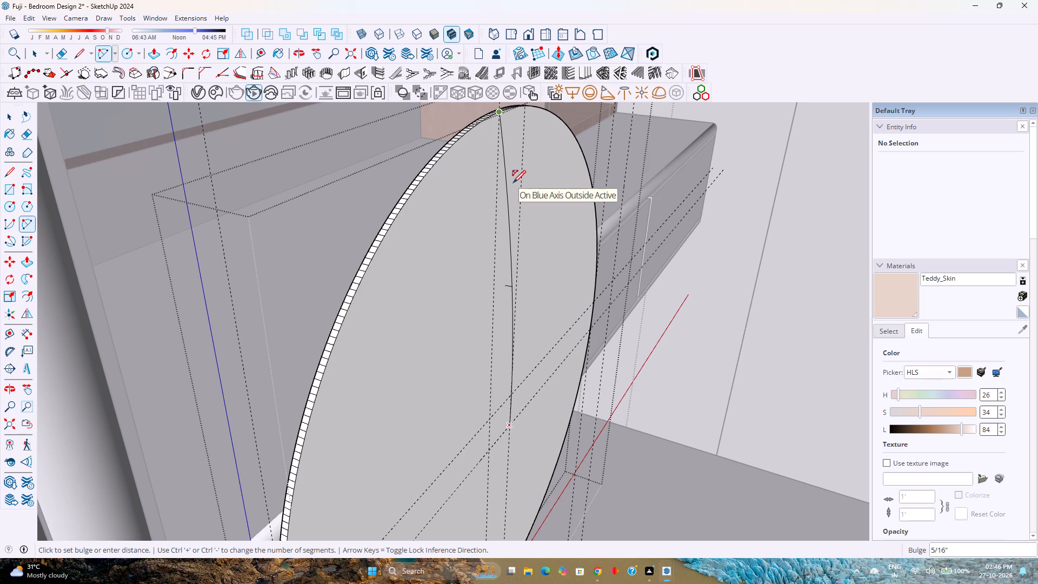
left_click(513, 183)
Draw a short straight edge from the arc's lower endpoint back to the guide intersection at the disc's centre.
middle_click_drag(477, 284, 473, 214)
middle_click(473, 214)
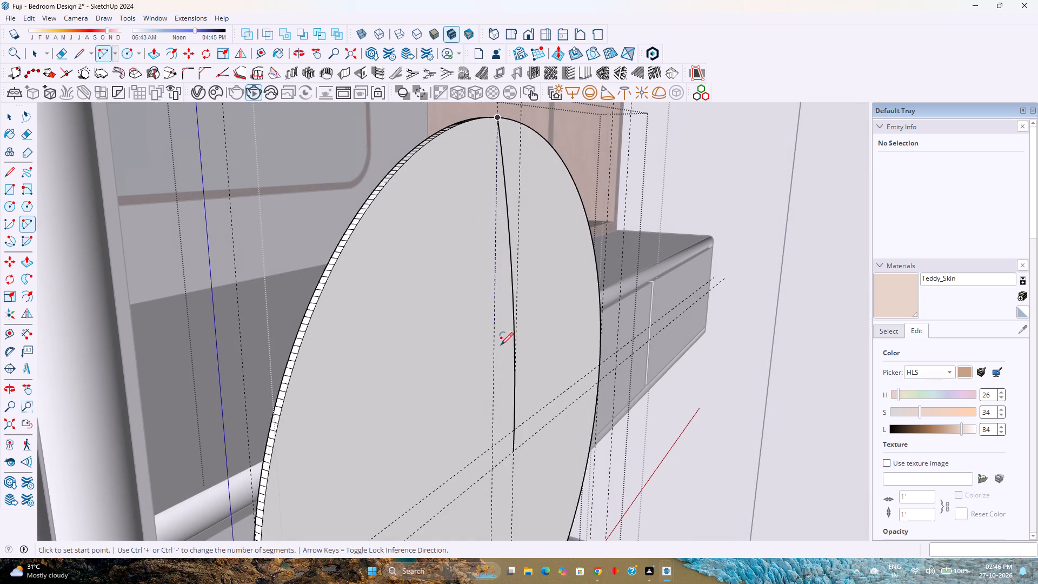
middle_click_drag(503, 410, 524, 302, "shift")
middle_click(524, 302, "shift")
scroll(550, 336, "up", 4)
middle_click_drag(527, 348, 543, 342)
key("l")
left_click(537, 333)
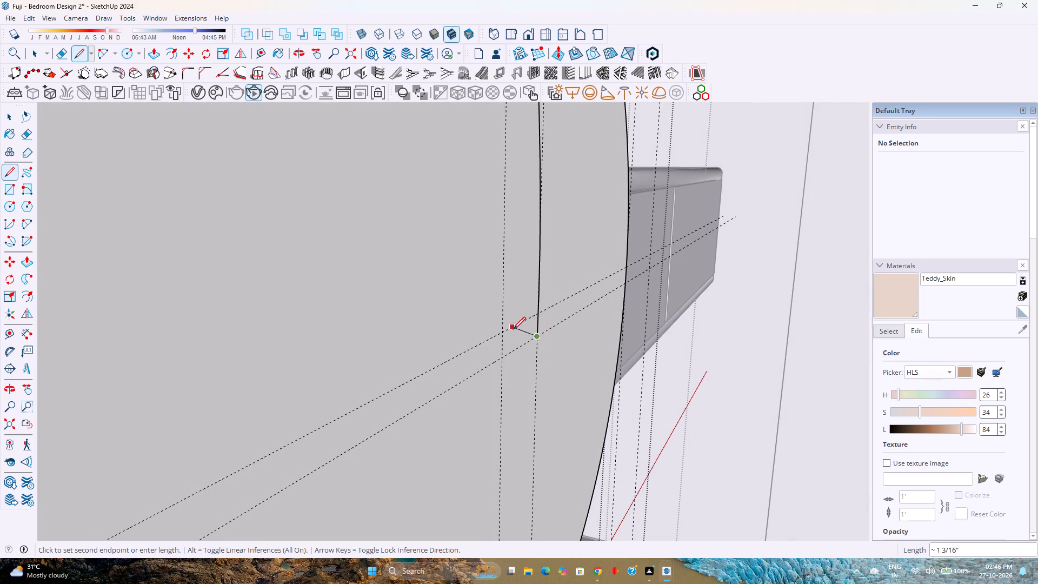
left_click(503, 331)
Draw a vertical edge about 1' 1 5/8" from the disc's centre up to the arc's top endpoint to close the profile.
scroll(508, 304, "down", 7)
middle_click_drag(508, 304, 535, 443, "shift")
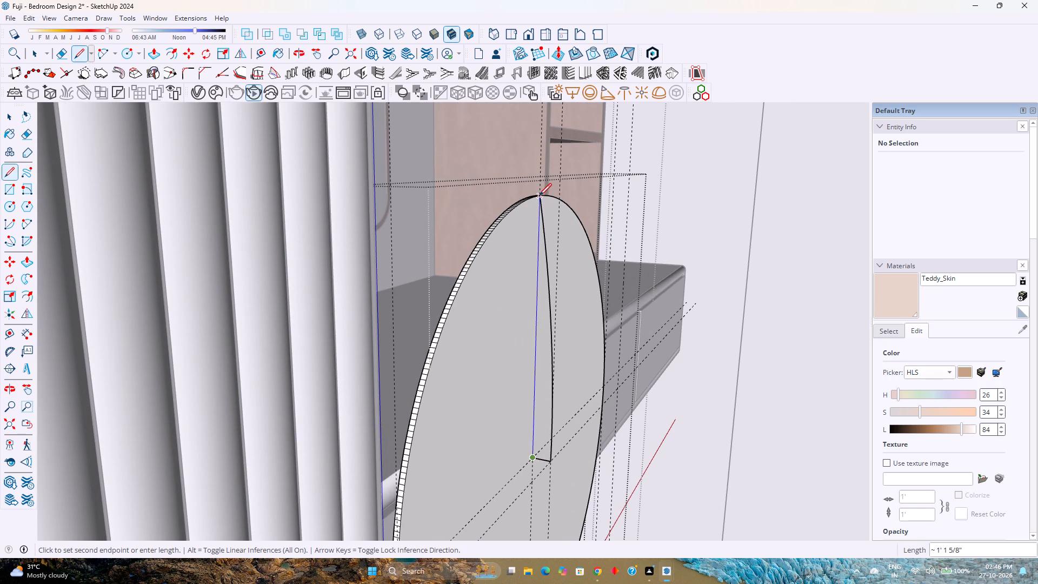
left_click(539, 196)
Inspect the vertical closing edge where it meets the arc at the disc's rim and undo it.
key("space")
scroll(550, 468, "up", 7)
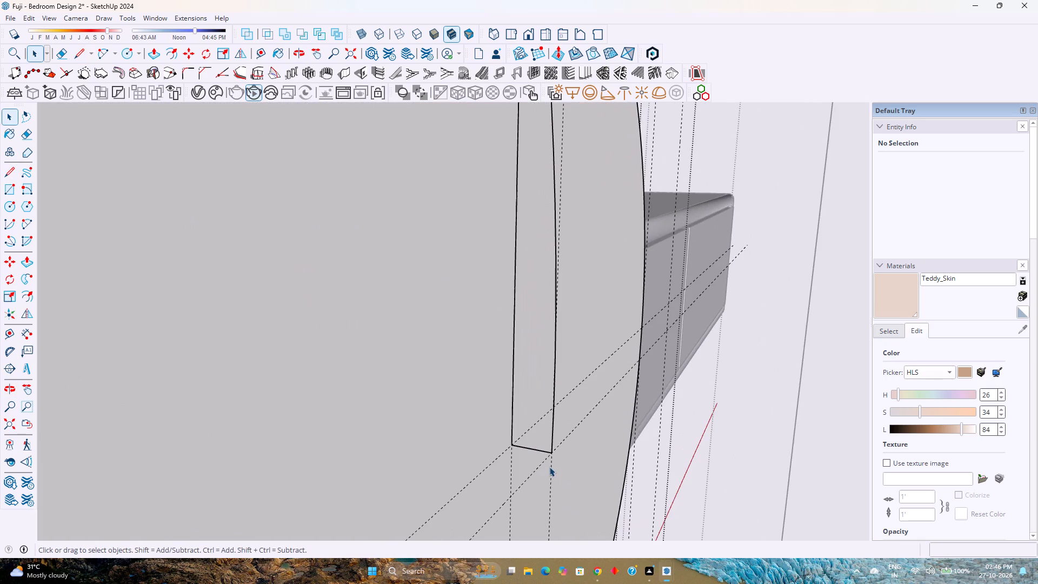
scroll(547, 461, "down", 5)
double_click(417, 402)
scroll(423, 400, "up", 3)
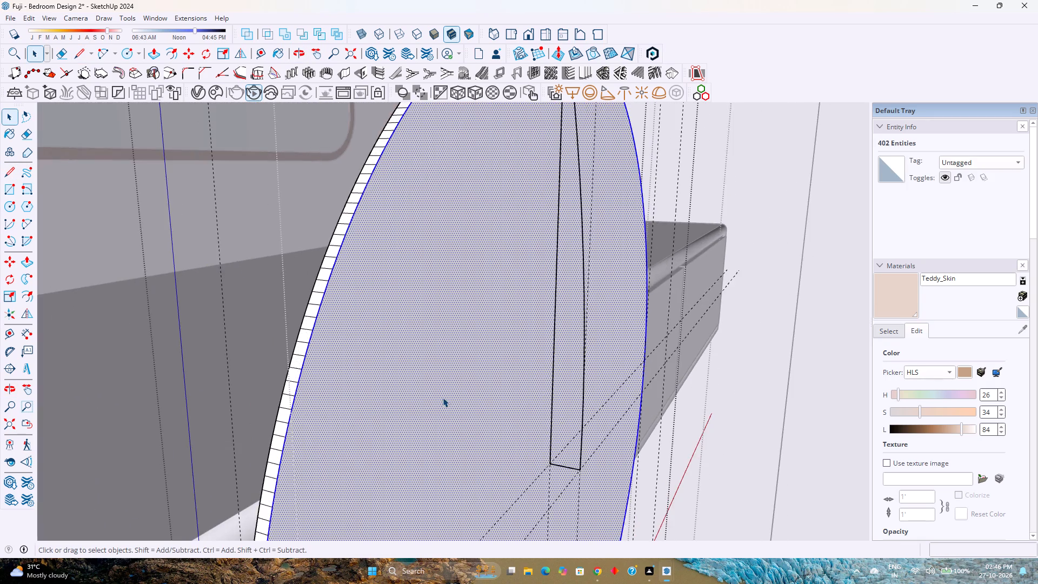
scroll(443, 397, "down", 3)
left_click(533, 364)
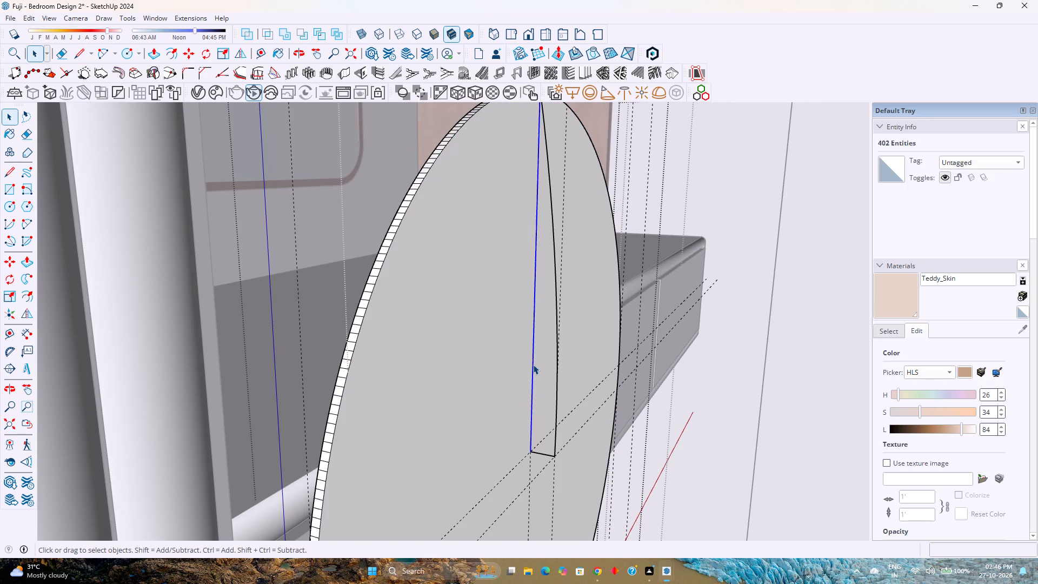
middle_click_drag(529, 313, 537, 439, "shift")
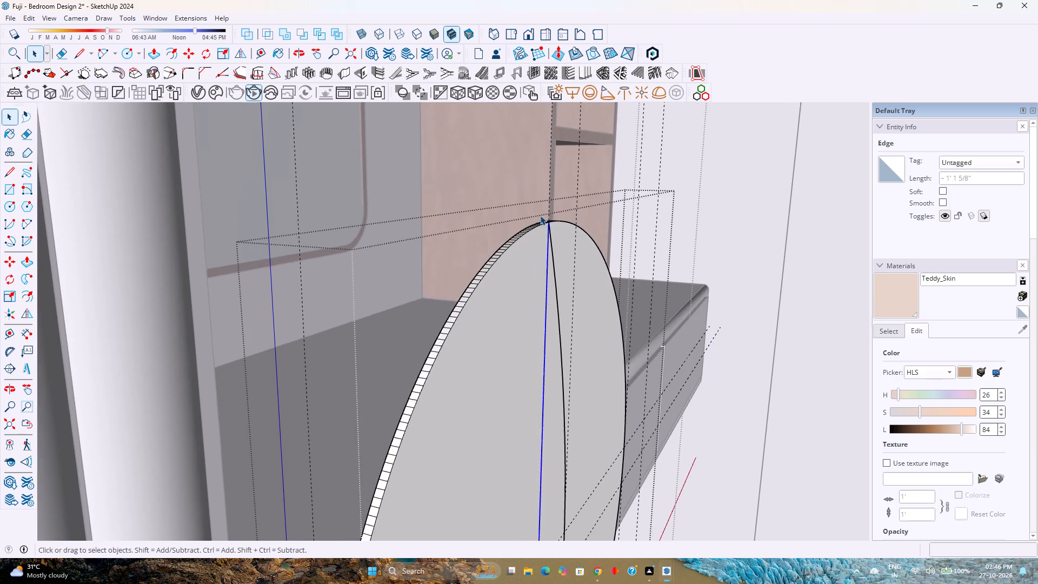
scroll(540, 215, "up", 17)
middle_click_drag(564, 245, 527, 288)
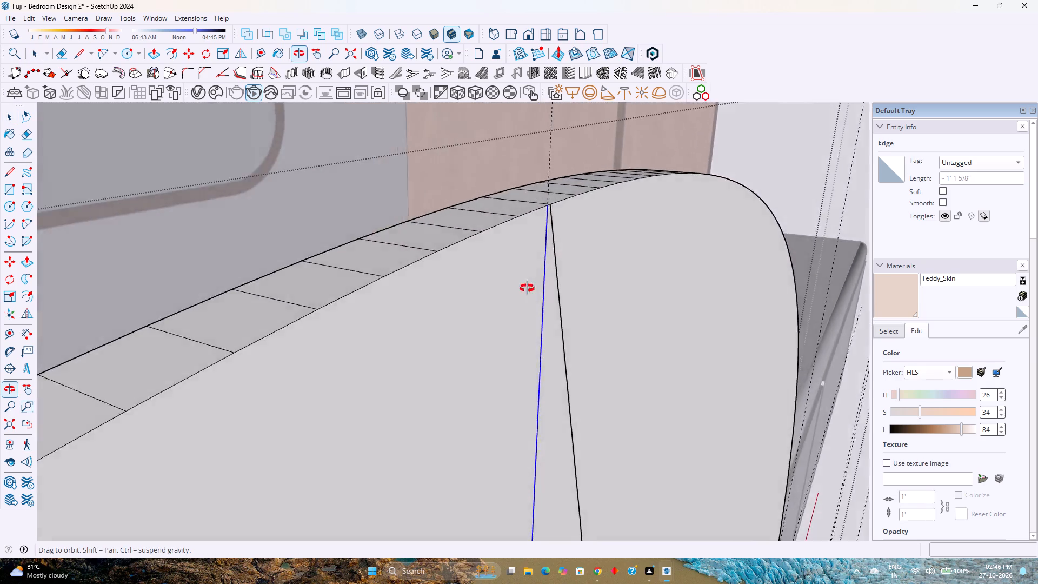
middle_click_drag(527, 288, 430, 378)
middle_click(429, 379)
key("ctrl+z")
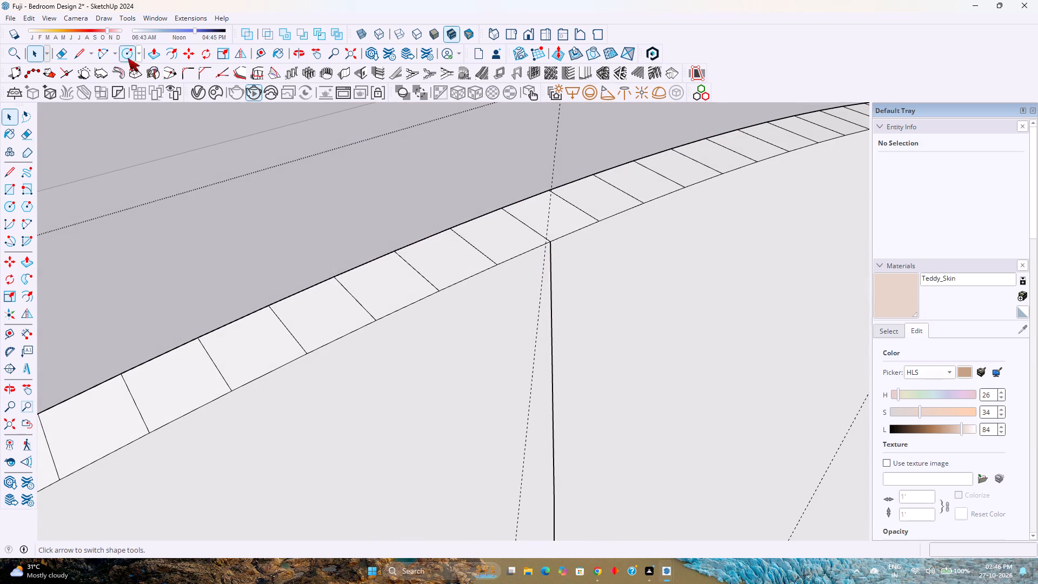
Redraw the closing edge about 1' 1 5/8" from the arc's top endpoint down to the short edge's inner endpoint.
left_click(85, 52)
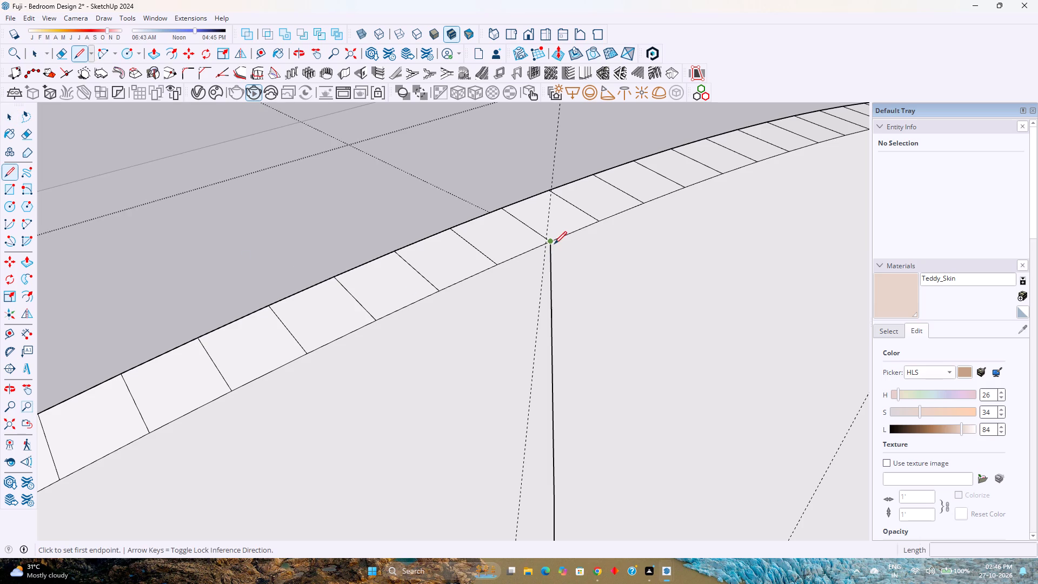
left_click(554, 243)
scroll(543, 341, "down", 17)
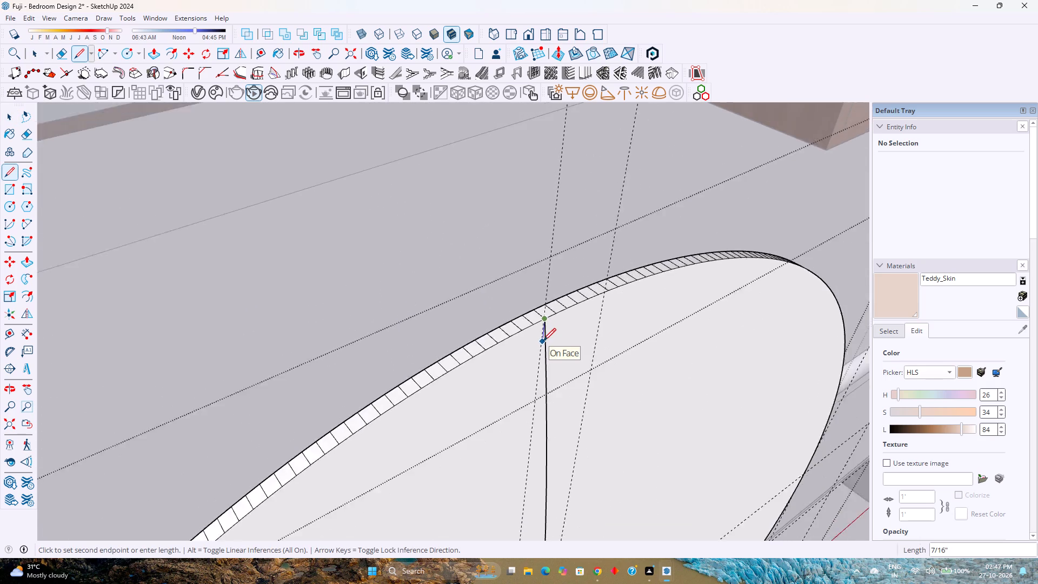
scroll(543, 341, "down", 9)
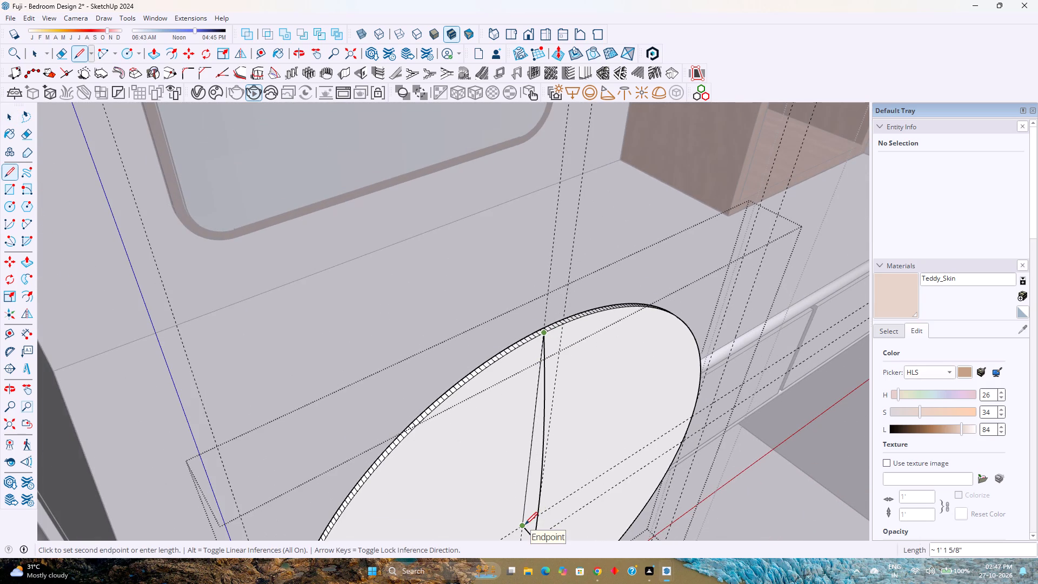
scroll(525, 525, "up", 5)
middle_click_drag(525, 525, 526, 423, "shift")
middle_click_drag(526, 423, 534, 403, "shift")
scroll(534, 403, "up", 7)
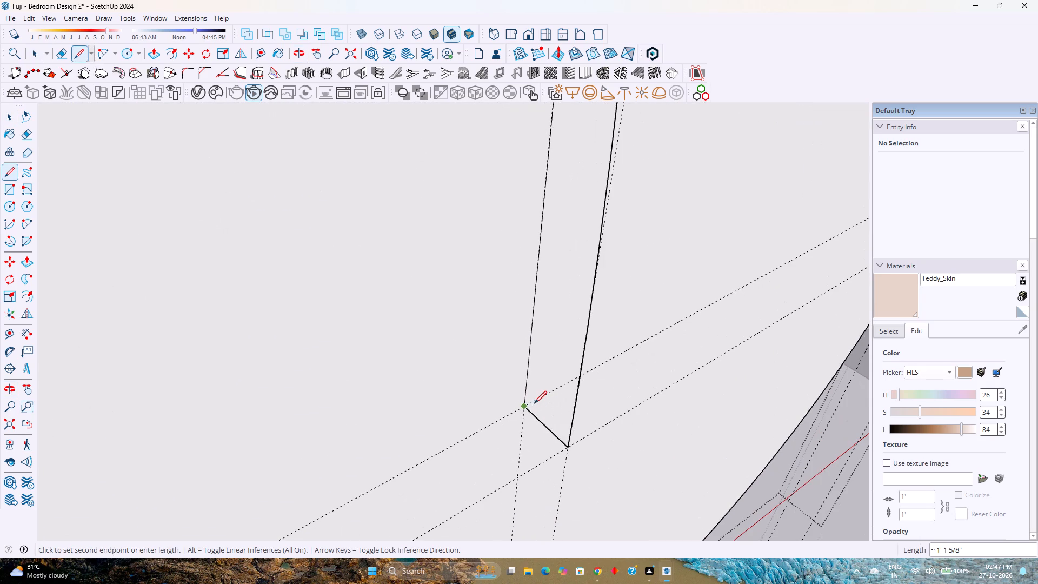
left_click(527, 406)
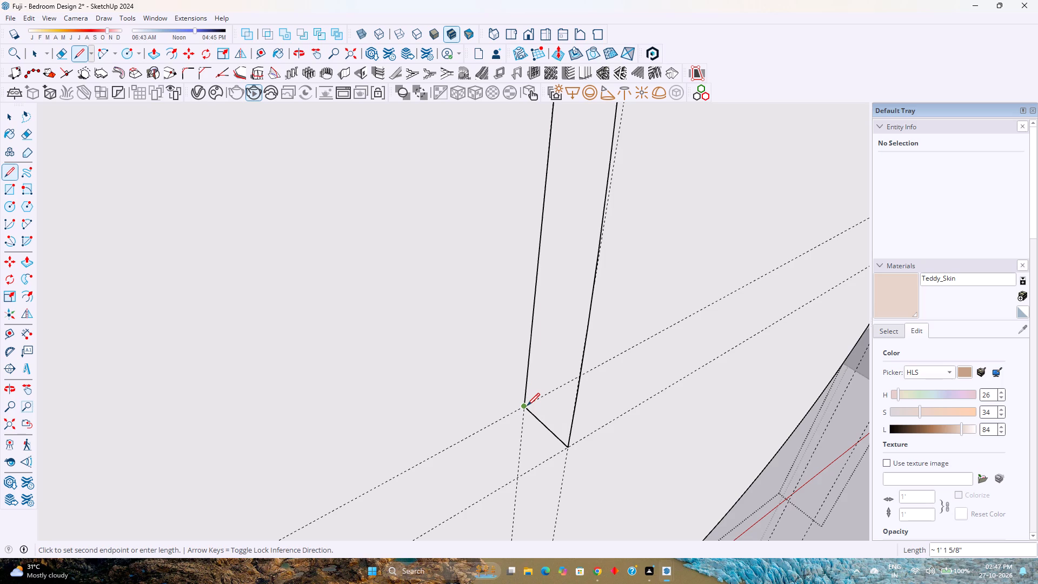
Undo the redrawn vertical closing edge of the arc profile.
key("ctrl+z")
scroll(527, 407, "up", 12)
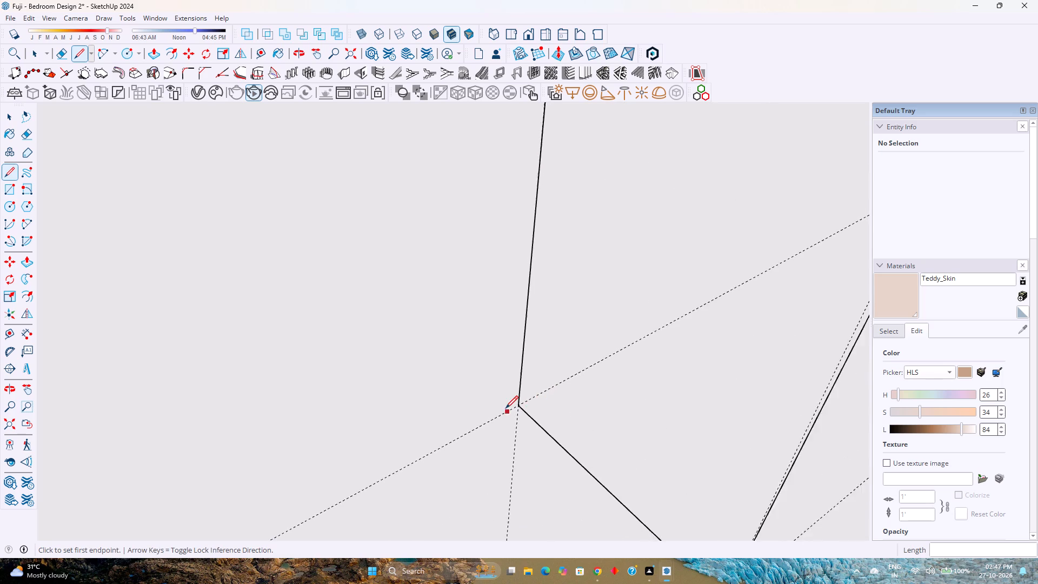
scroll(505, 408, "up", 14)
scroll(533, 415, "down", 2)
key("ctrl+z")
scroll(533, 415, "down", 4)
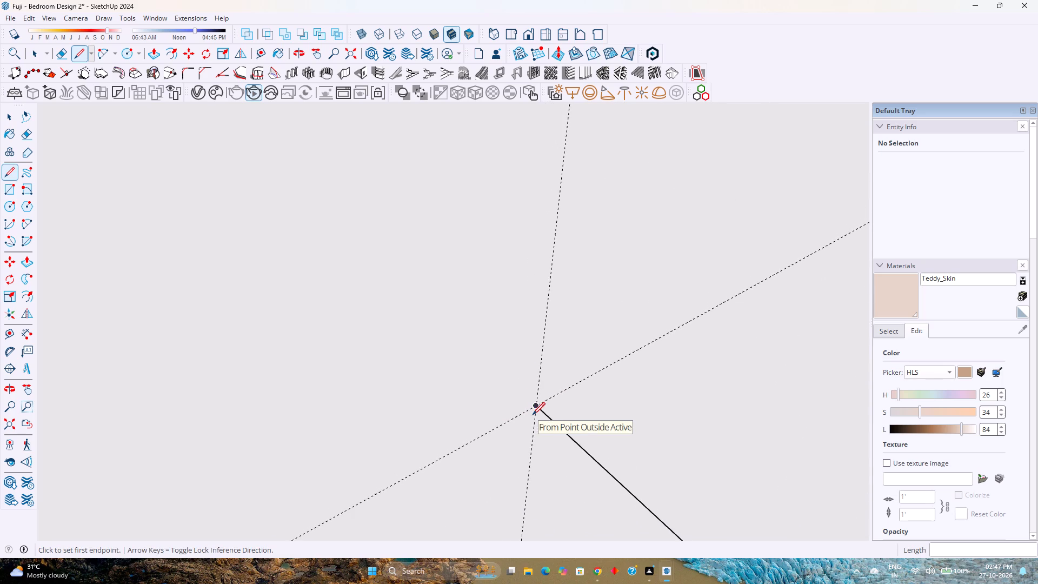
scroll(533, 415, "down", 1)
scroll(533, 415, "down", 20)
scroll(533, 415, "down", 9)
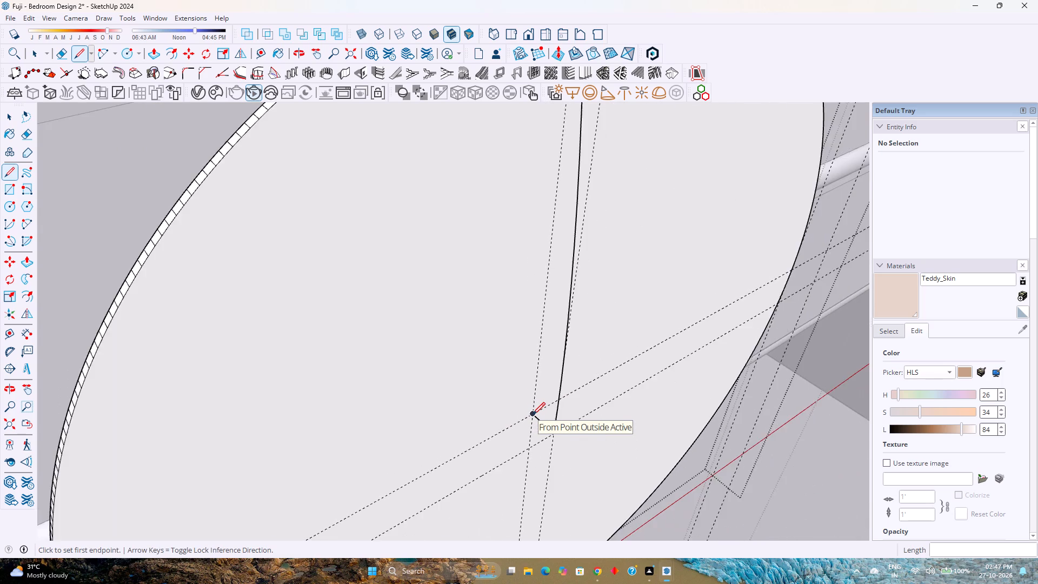
Draw a vertical edge about 1' 1 5/8" from the arc's top endpoint down beside the short edge's inner endpoint.
scroll(533, 415, "down", 4)
scroll(563, 132, "up", 8)
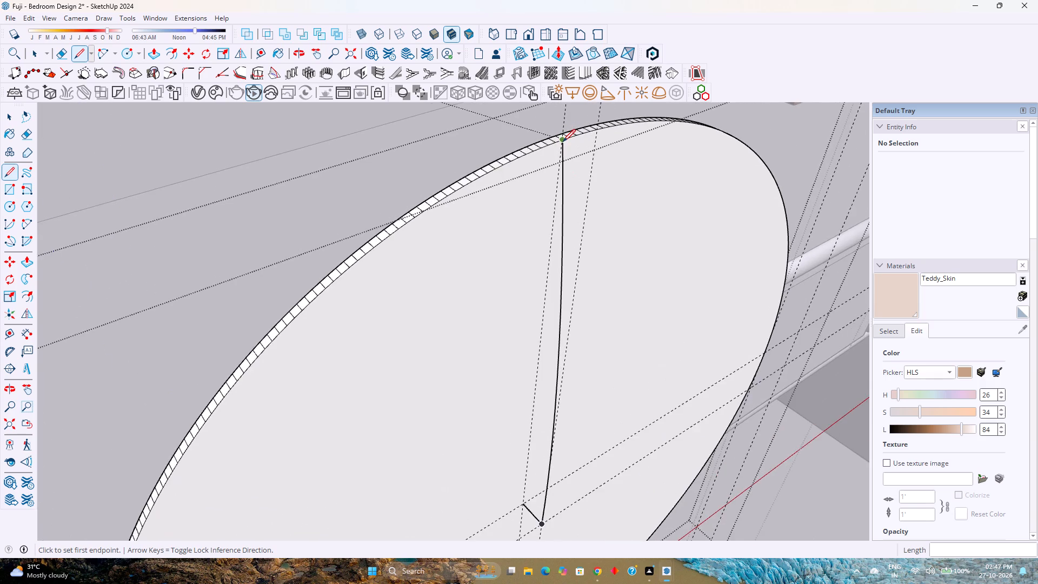
scroll(563, 142, "up", 9)
left_click(566, 134)
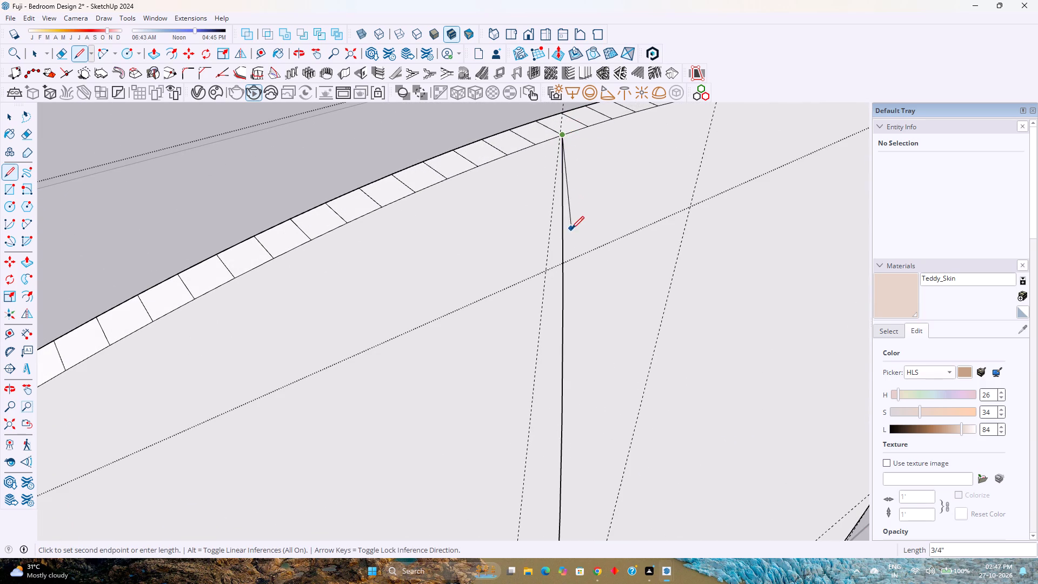
key("Up")
scroll(541, 288, "down", 18)
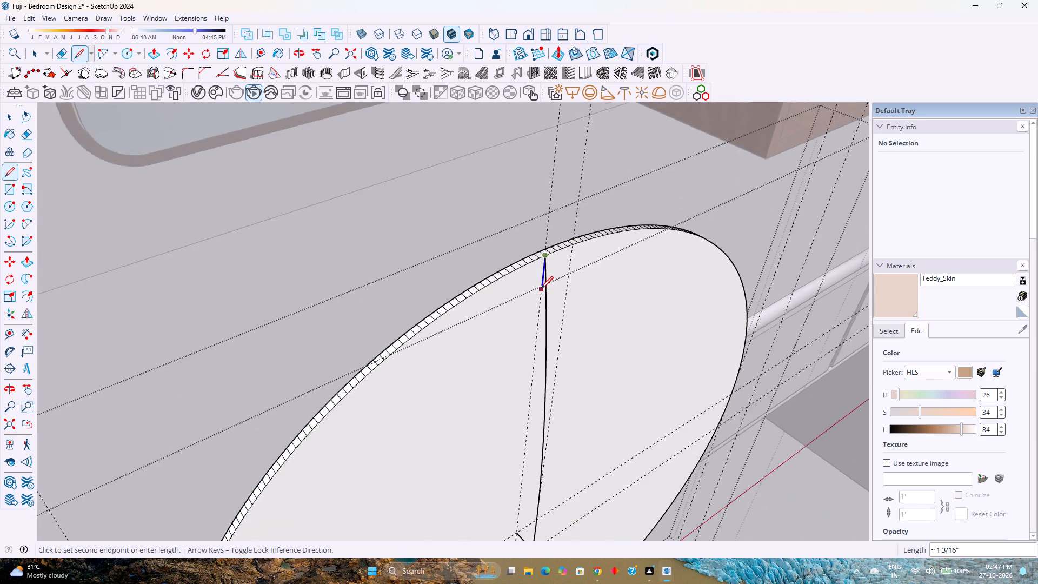
scroll(541, 289, "down", 5)
scroll(533, 423, "up", 5)
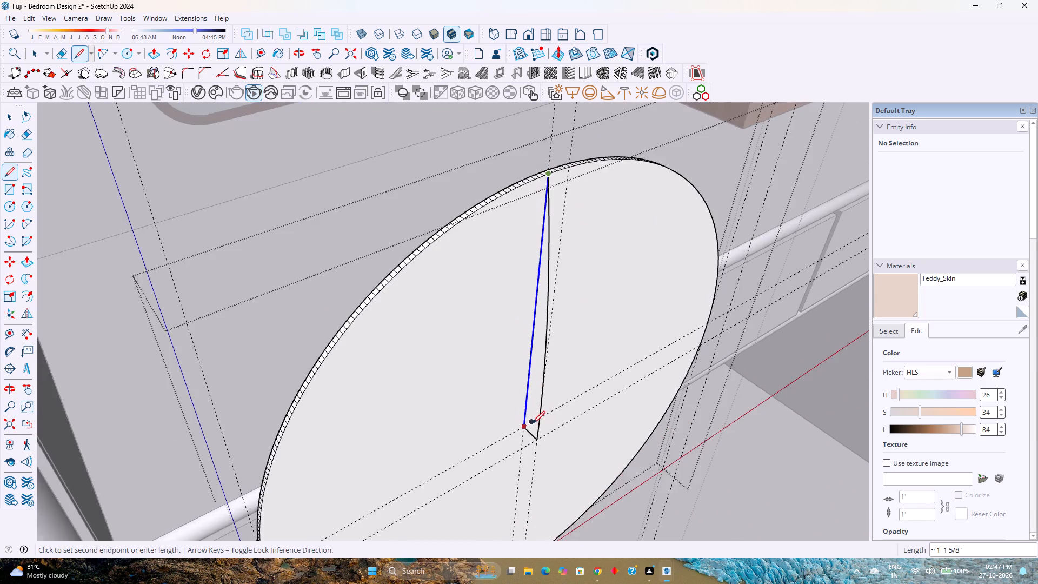
scroll(533, 423, "up", 20)
scroll(533, 423, "up", 6)
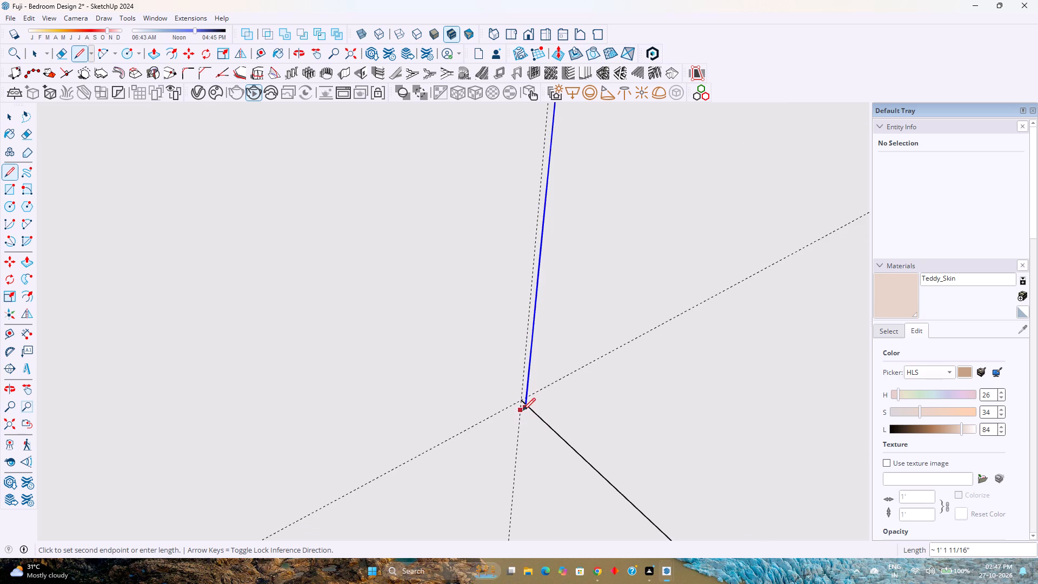
scroll(523, 410, "up", 6)
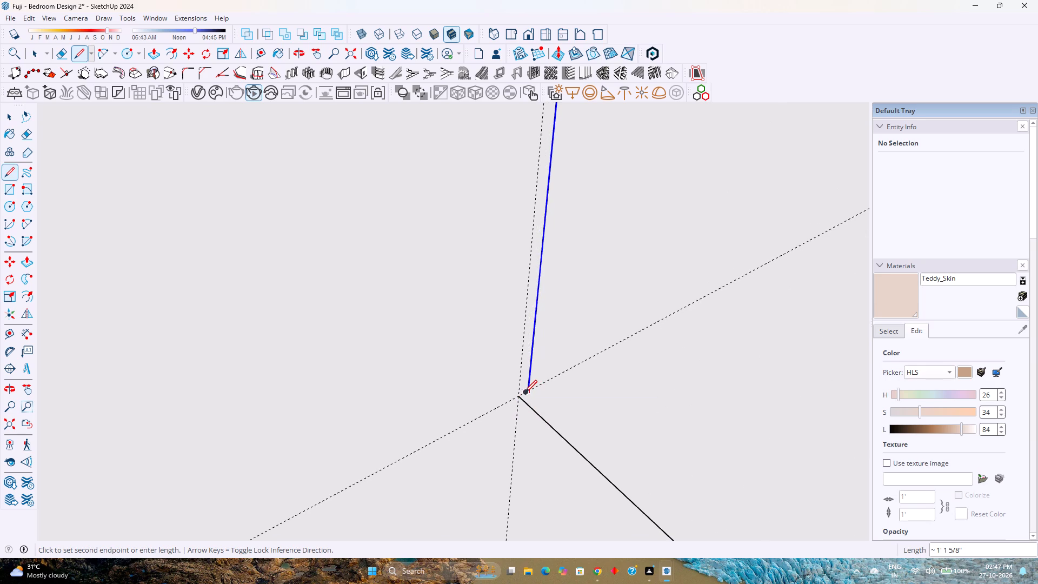
left_click(520, 396)
Draw a 1" edge from the vertical edge's lower end to the arc's bottom endpoint to close the profile face.
scroll(565, 415, "down", 16)
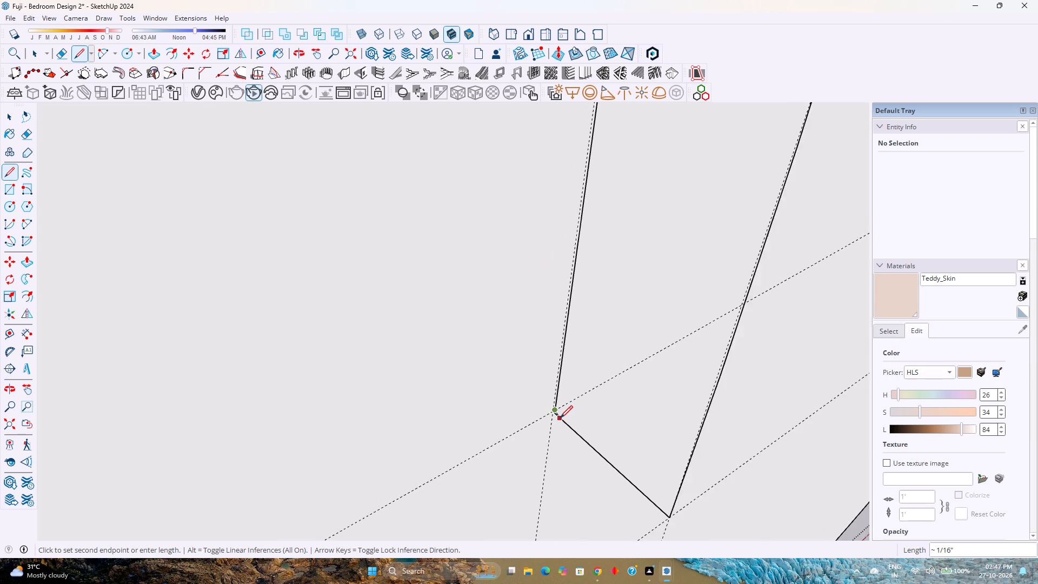
scroll(560, 418, "down", 5)
left_click(624, 477)
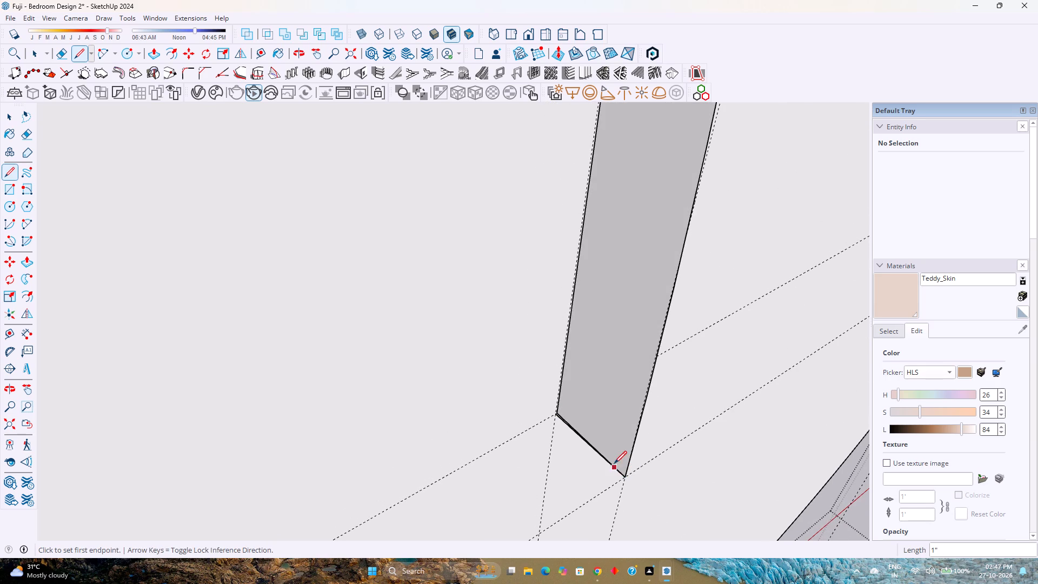
Delete the original 1" short edge lying just outside the closed profile's bottom edge.
key("space")
scroll(573, 432, "up", 8)
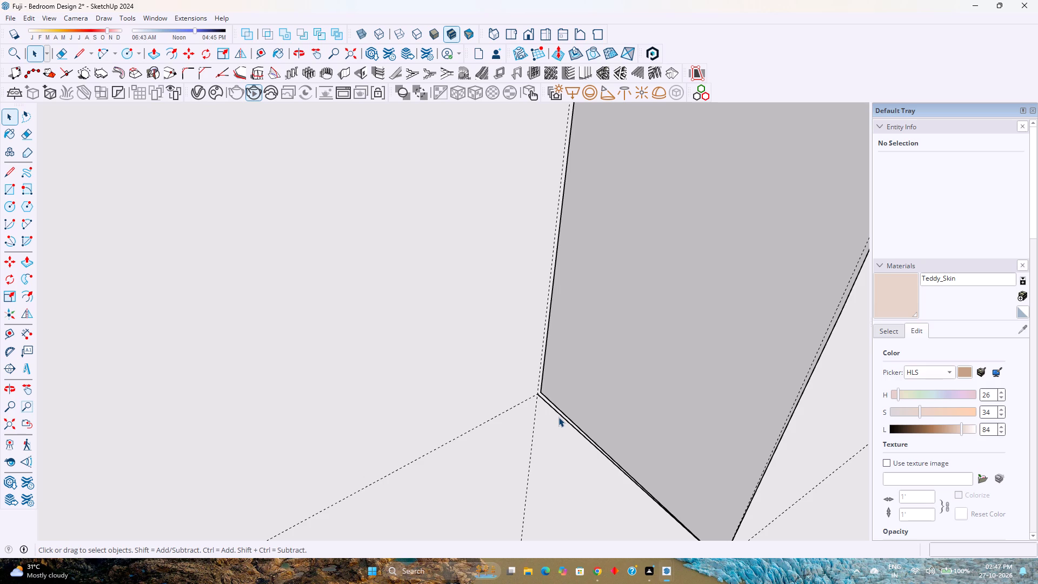
left_click(559, 416)
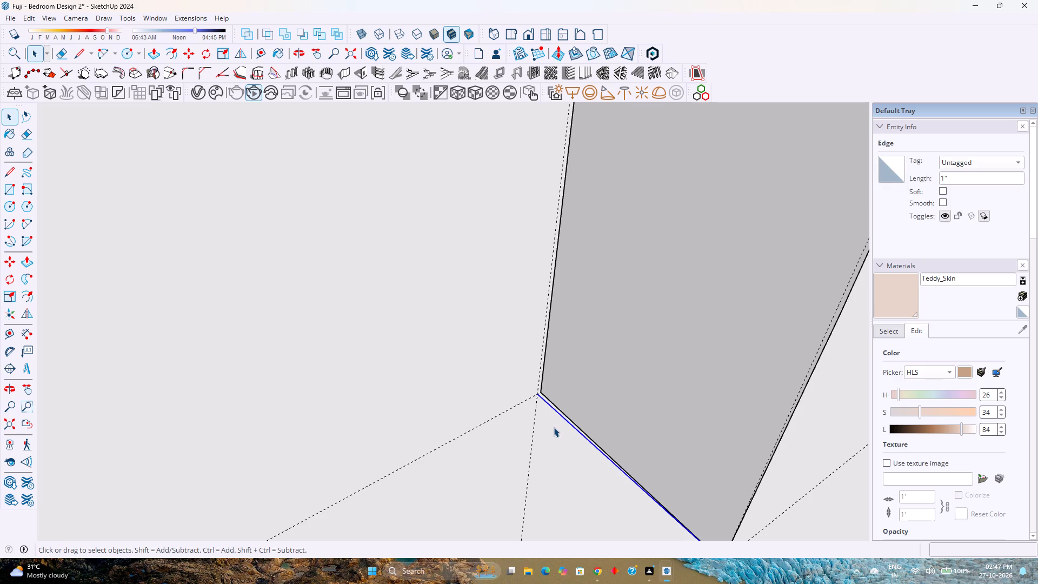
key("Delete")
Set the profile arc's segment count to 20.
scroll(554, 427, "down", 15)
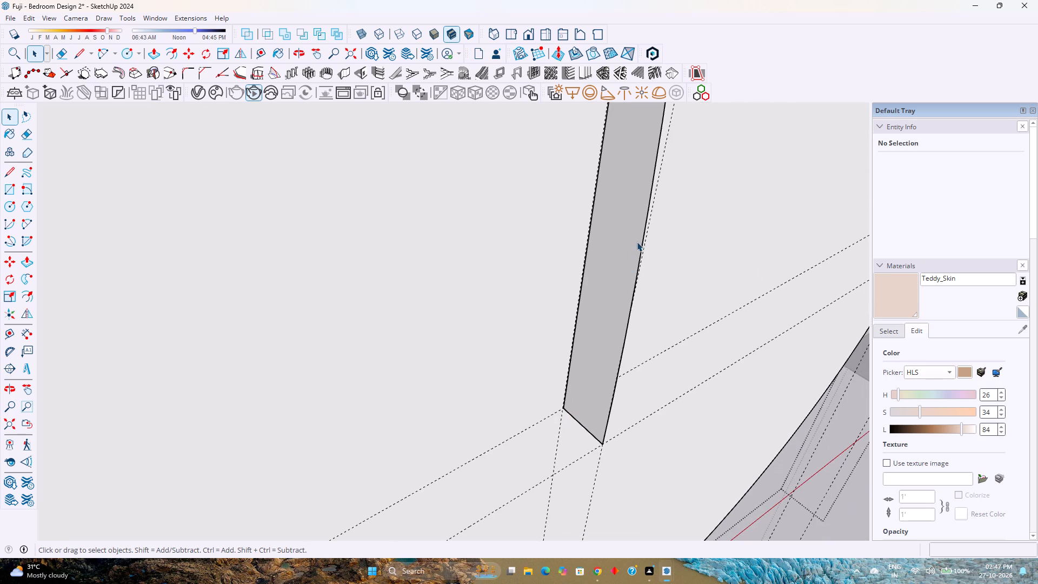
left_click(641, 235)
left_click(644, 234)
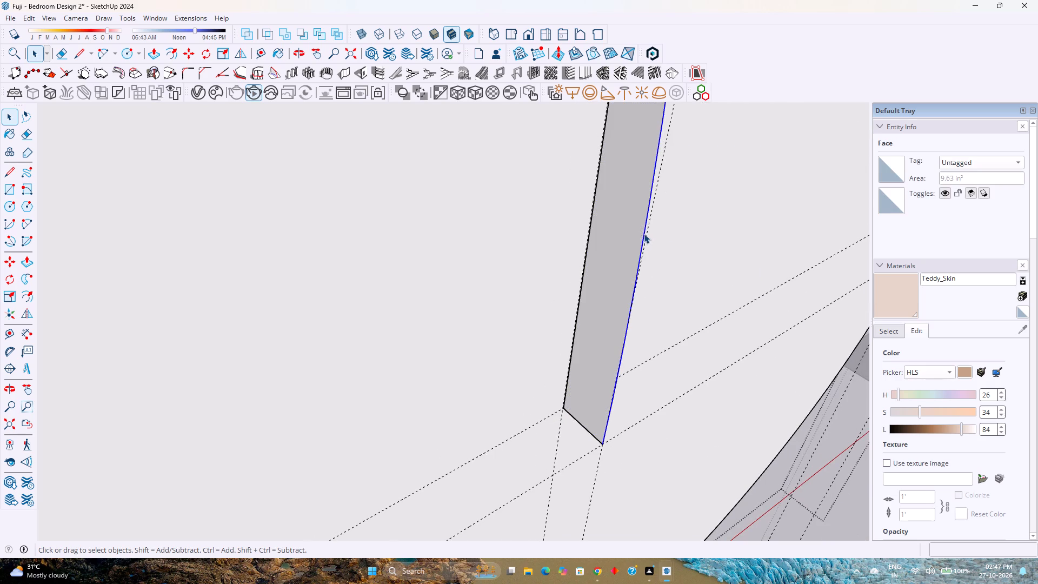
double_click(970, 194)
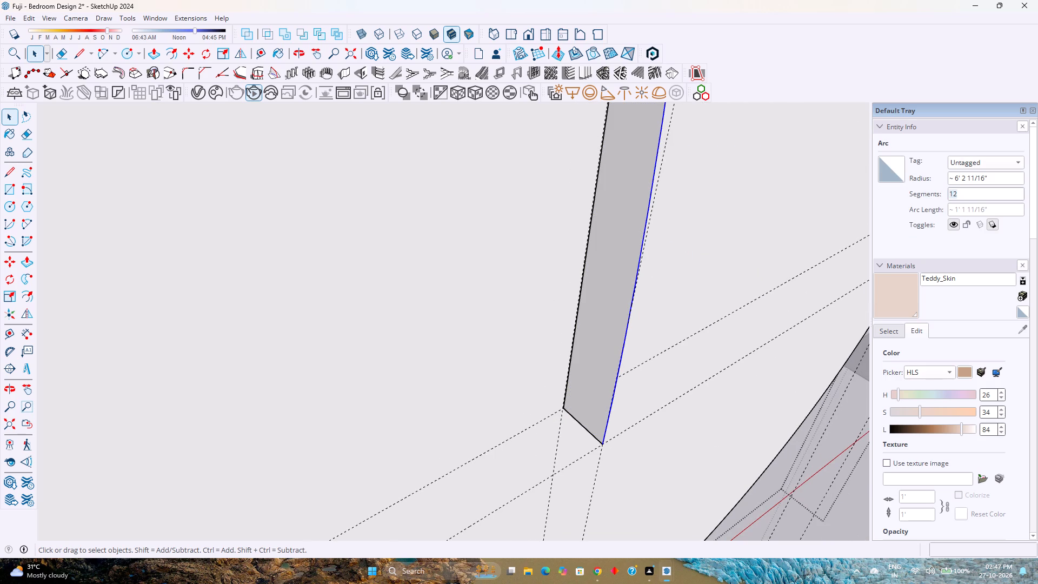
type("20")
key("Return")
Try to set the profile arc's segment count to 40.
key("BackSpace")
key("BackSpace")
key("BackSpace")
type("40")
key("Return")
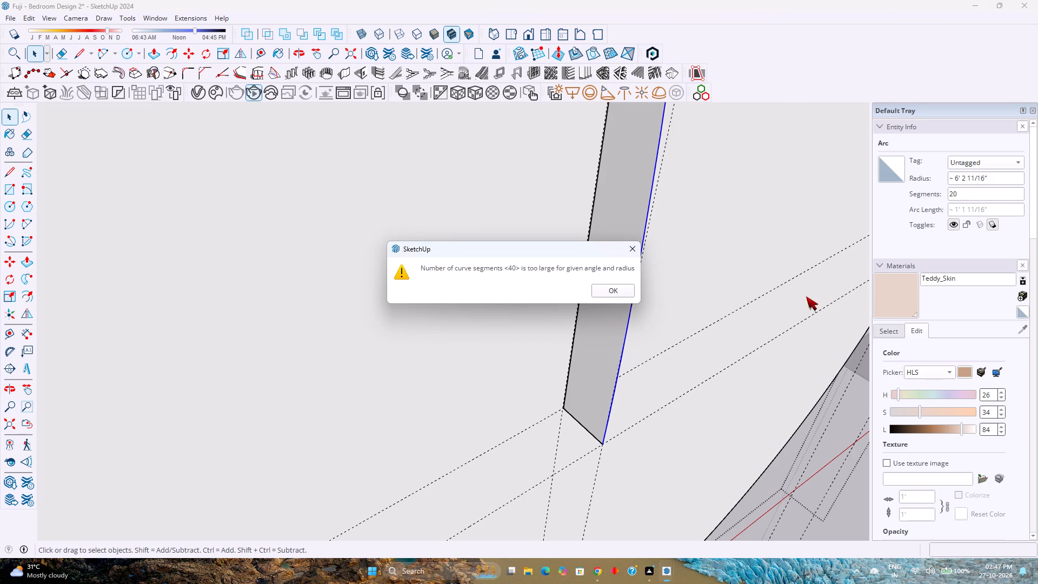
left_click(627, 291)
Set the profile arc's segment count to 30.
double_click(974, 196)
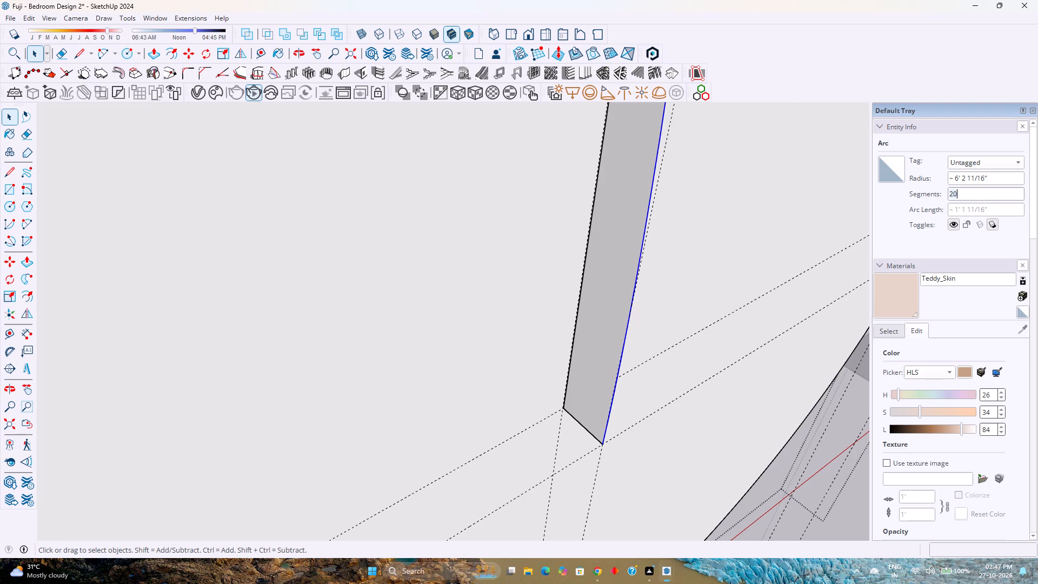
type("30")
key("Return")
Sweep the closed arc profile with Follow Me along the disc face's boundary edges, keeping the face out of the path selection.
scroll(634, 300, "down", 4)
left_click(518, 276)
scroll(518, 276, "down", 8)
left_click(518, 276)
double_click(360, 260)
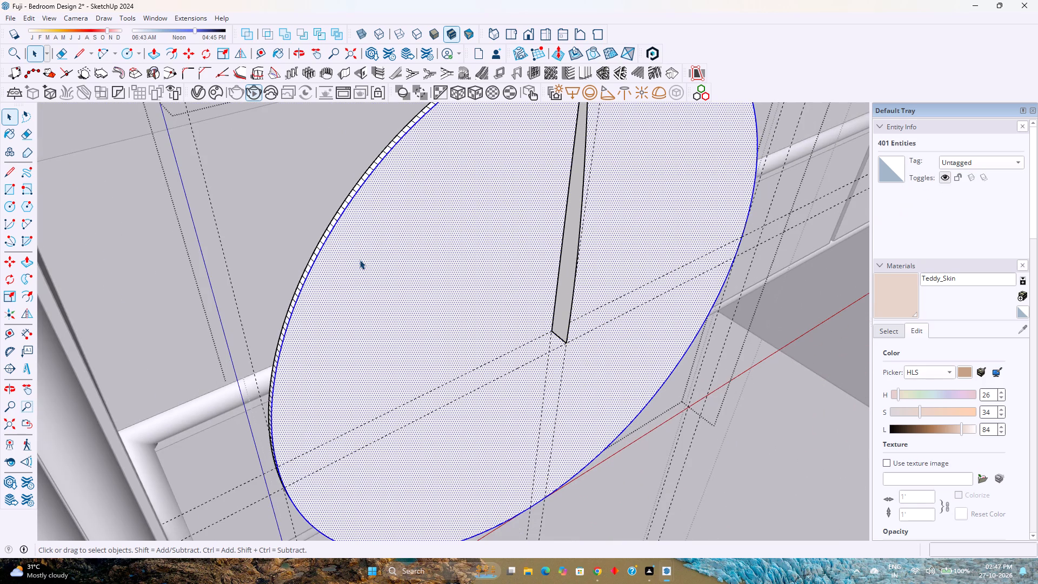
right_click(360, 260)
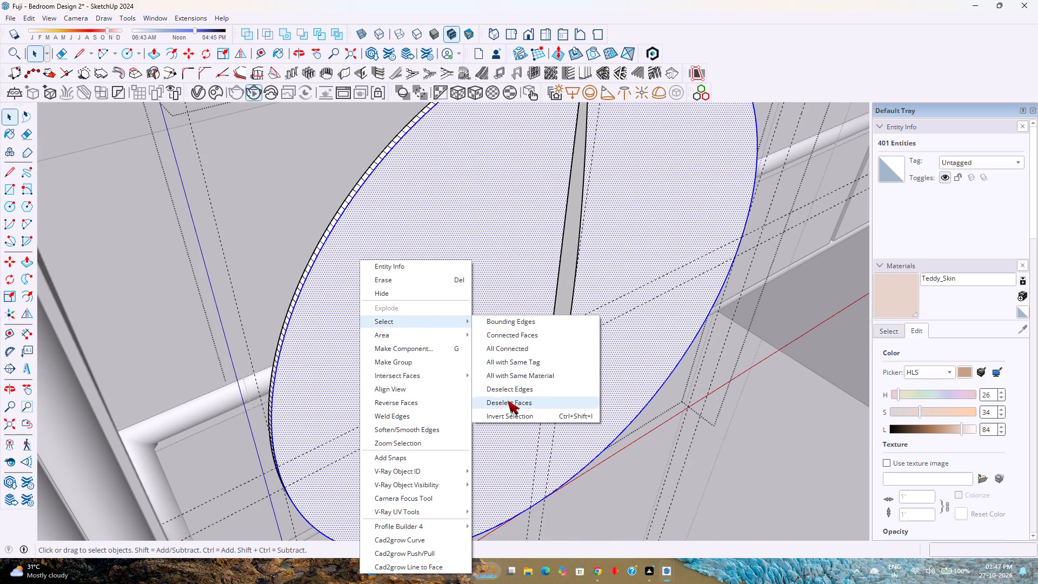
left_click(508, 401)
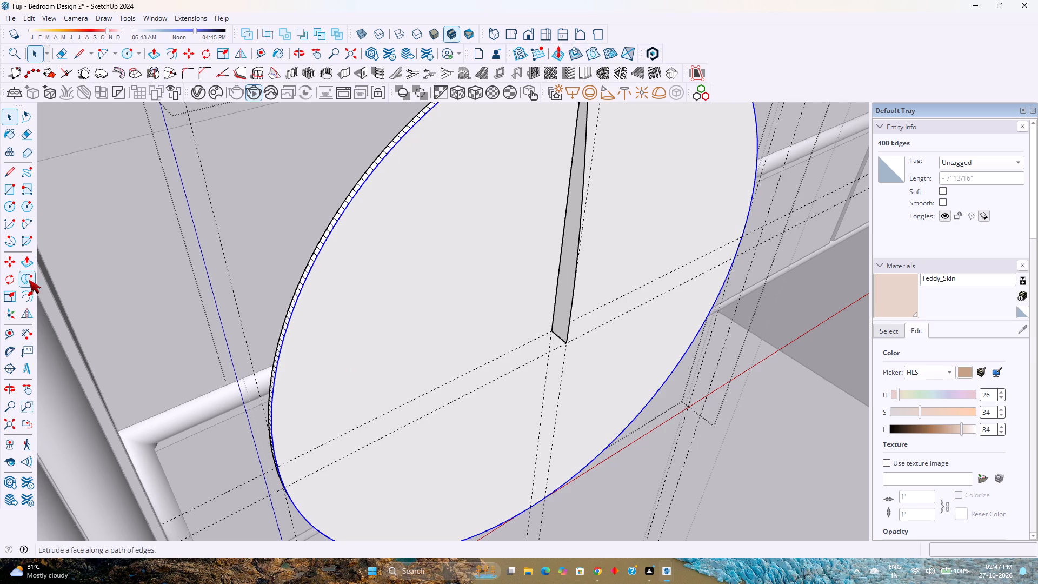
left_click(29, 280)
left_click(574, 240)
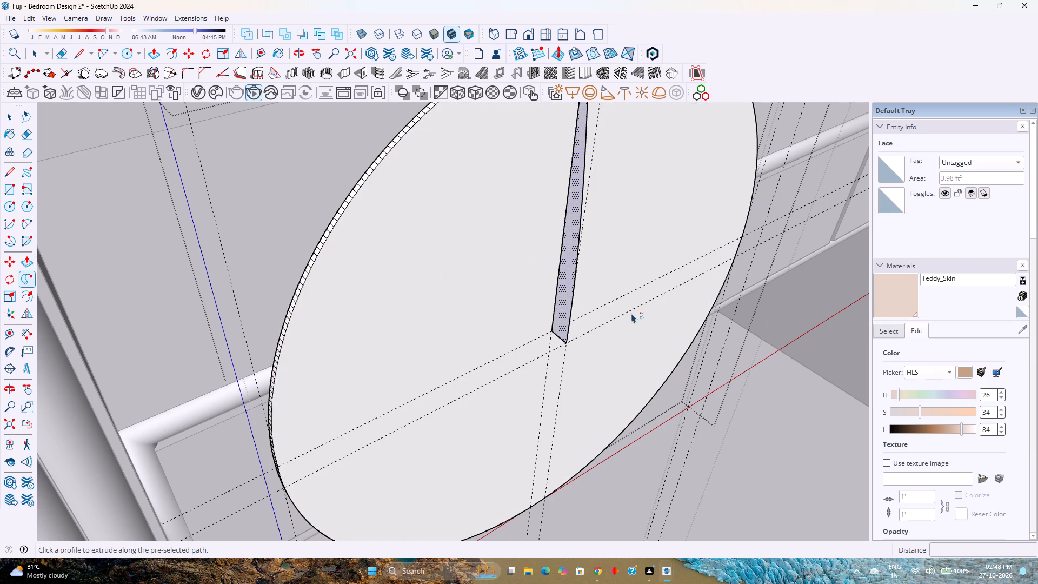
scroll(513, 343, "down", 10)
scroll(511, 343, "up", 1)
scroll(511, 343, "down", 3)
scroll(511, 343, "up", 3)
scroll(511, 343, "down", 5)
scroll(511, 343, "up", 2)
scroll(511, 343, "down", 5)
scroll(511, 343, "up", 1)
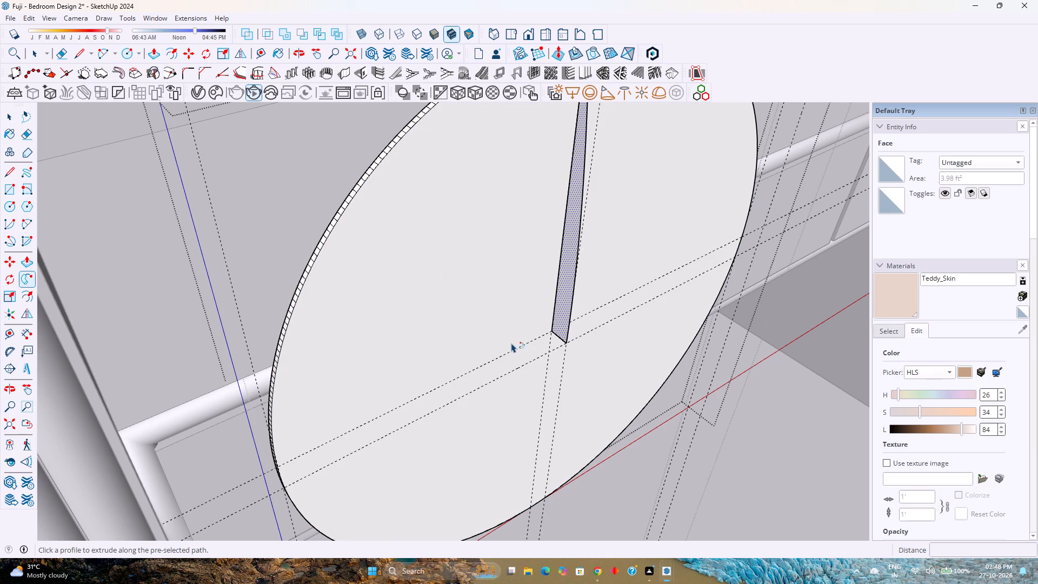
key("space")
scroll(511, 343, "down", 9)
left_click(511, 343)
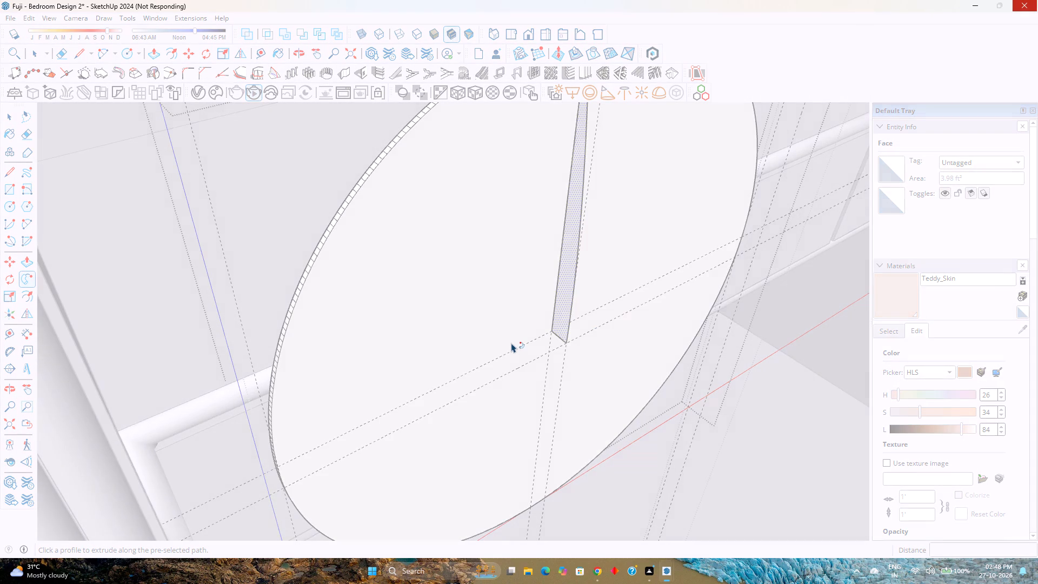
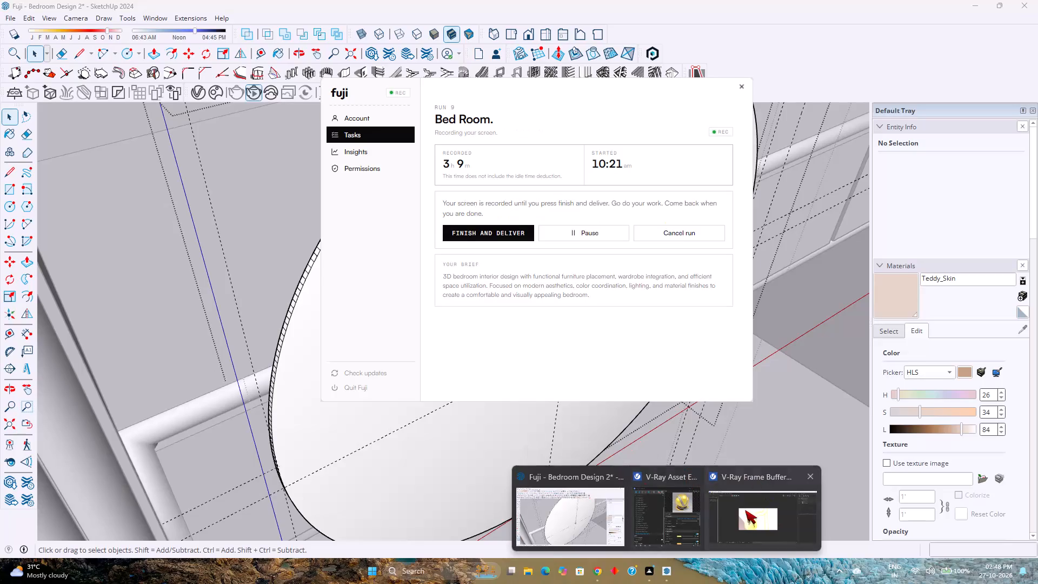
Return to the bedroom model in SketchUp and examine the round disc and its small centre opening by the dressing table.
left_click(433, 439)
scroll(503, 428, "down", 6)
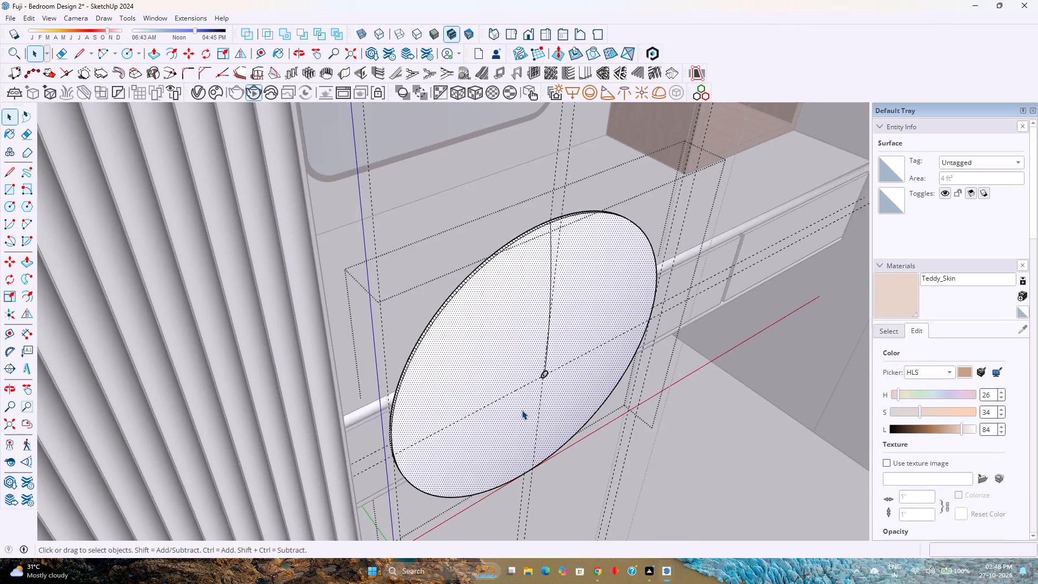
scroll(522, 410, "down", 4)
middle_click_drag(522, 410, 424, 403)
middle_click(424, 403)
scroll(348, 361, "up", 5)
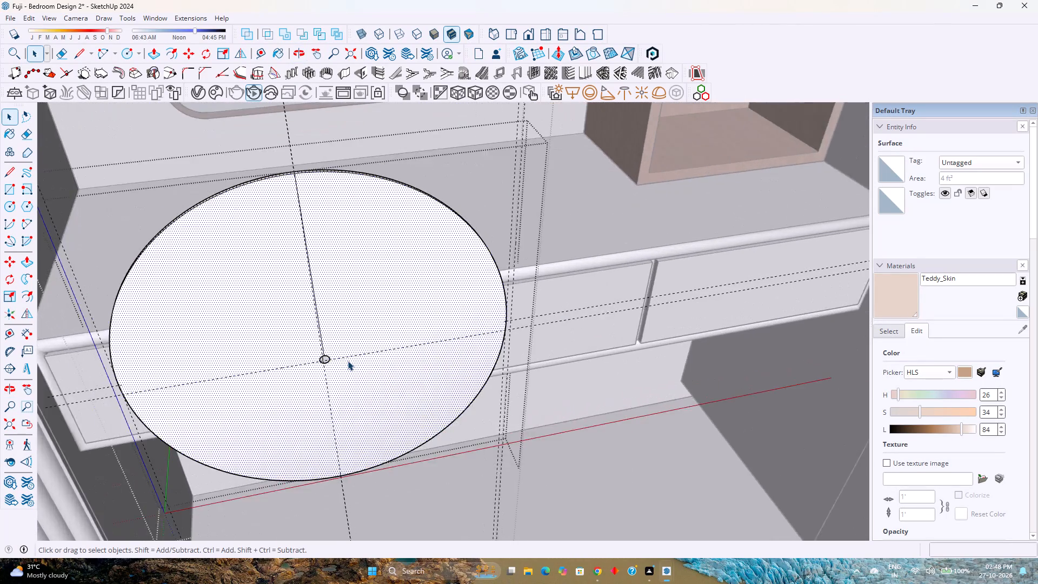
scroll(348, 361, "up", 2)
middle_click_drag(348, 361, 323, 390)
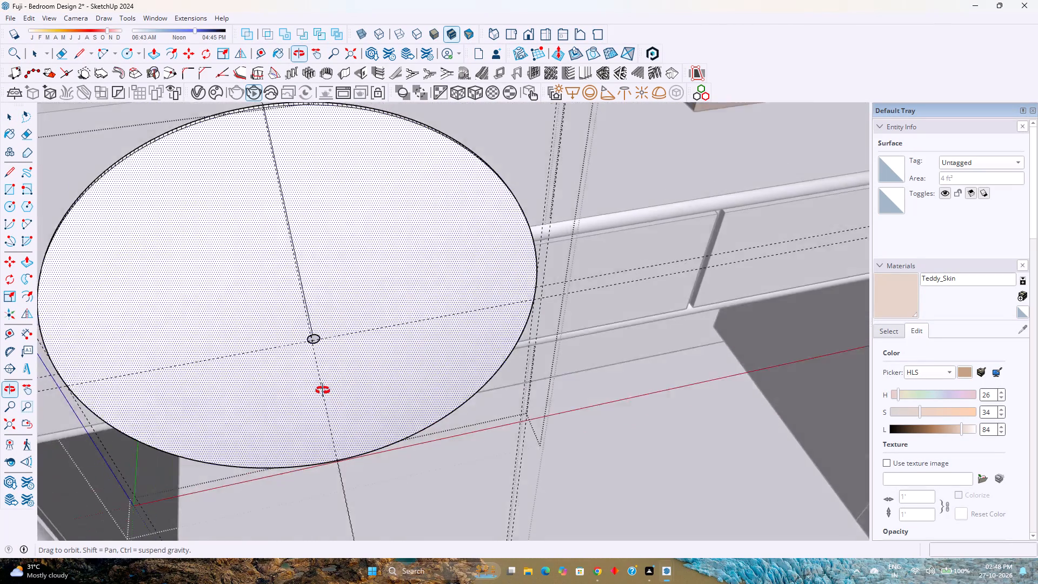
middle_click_drag(323, 390, 317, 387)
middle_click(317, 387)
middle_click(317, 387)
middle_click_drag(314, 360, 522, 445)
middle_click(522, 445)
scroll(521, 404, "down", 2)
middle_click_drag(525, 401, 583, 471, "shift")
middle_click(583, 472, "shift")
middle_click_drag(558, 453, 485, 419)
middle_click_drag(485, 419, 455, 401)
middle_click_drag(438, 391, 421, 380)
middle_click(421, 380)
scroll(529, 453, "up", 13)
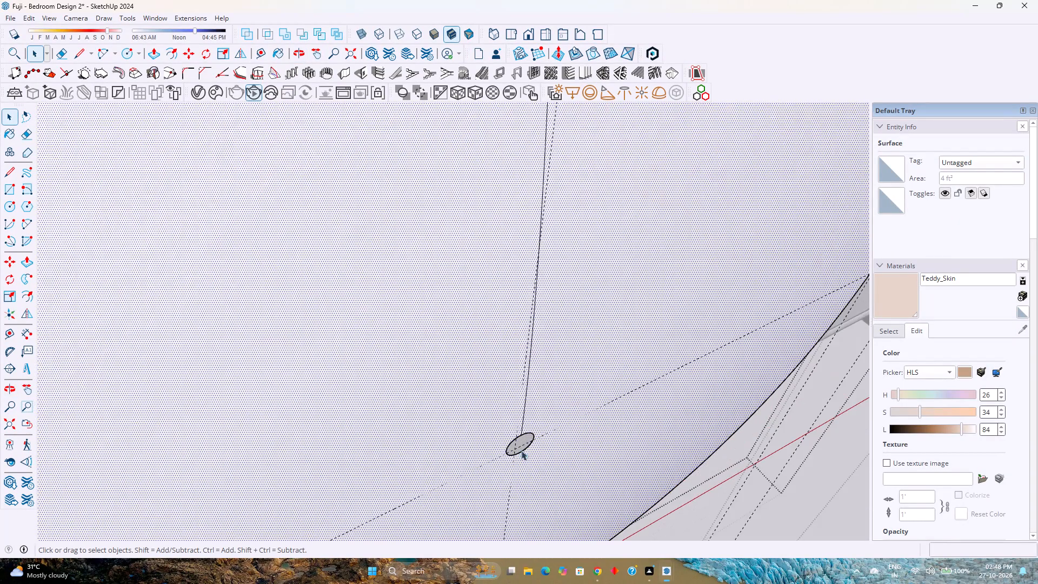
middle_click_drag(514, 450, 546, 394)
scroll(543, 401, "up", 5)
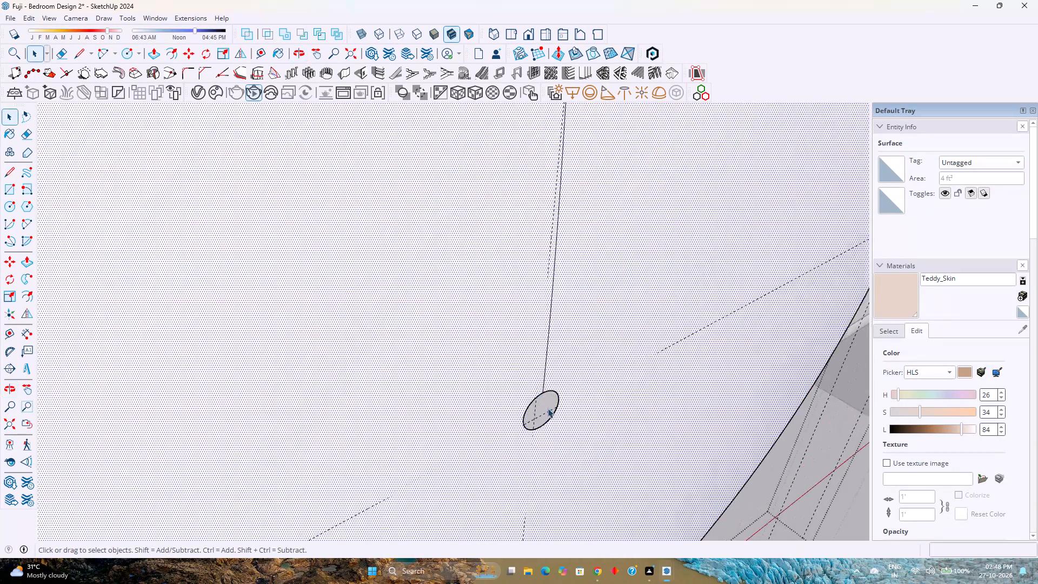
scroll(548, 408, "up", 4)
middle_click_drag(549, 413, 509, 393)
middle_click_drag(484, 385, 403, 374)
middle_click(402, 373)
Delete all construction guides from the model.
scroll(402, 373, "down", 8)
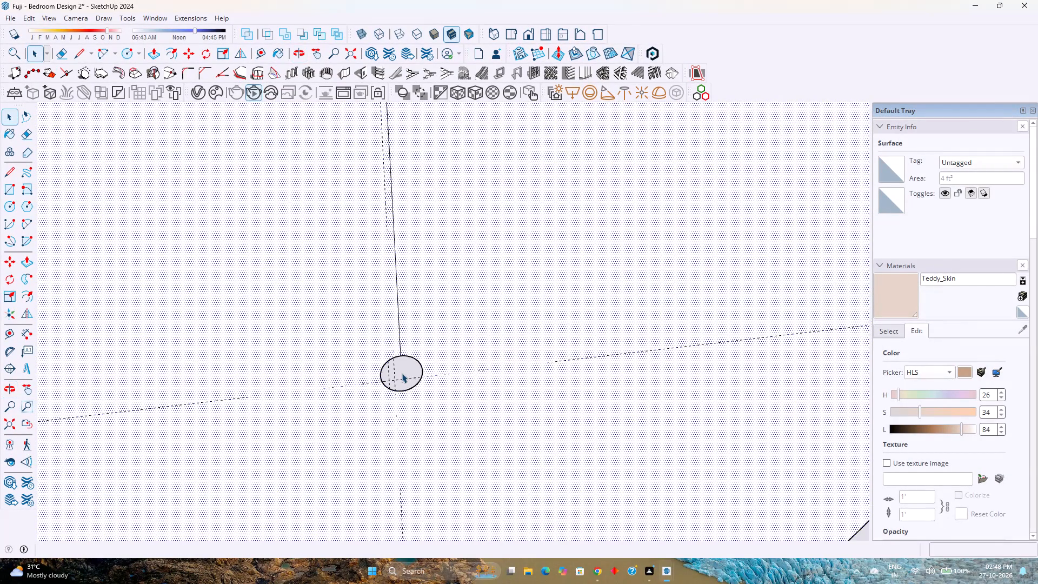
scroll(402, 373, "down", 20)
scroll(402, 373, "down", 6)
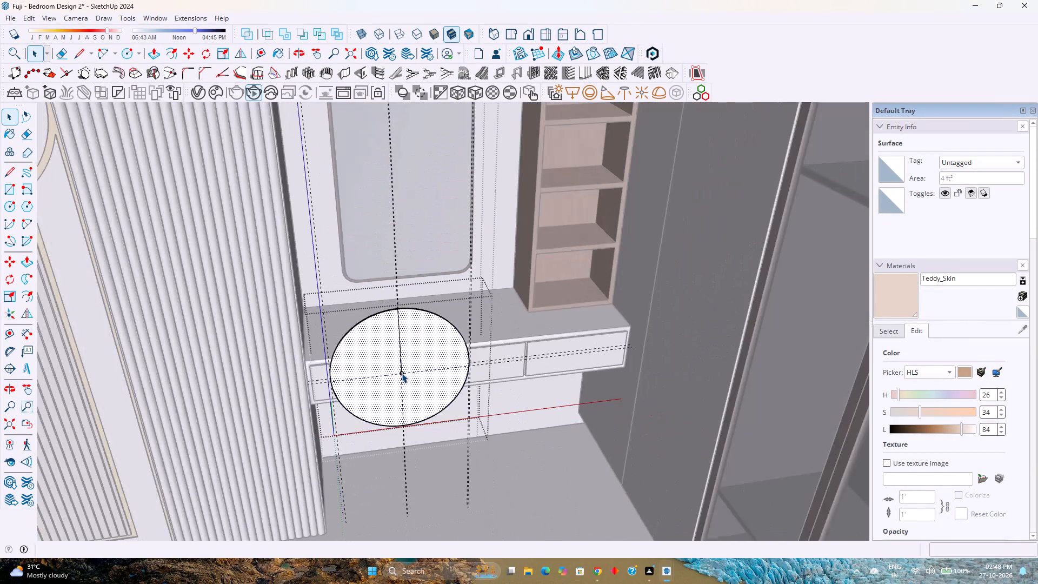
scroll(402, 373, "down", 2)
left_click(30, 19)
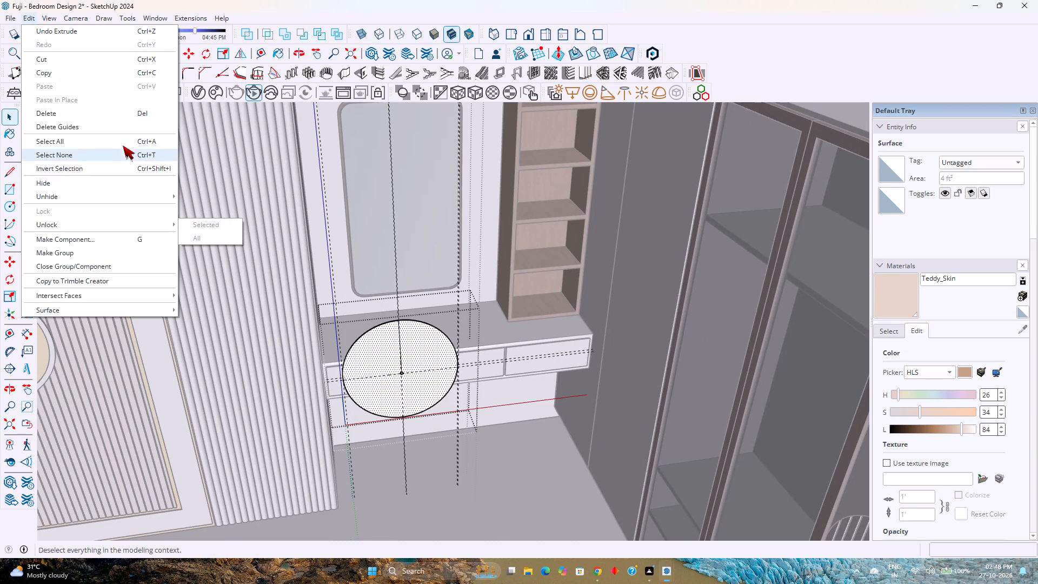
left_click(122, 130)
Examine the disc's radial seam line and side profile, picking one segment of the seam.
scroll(388, 357, "up", 3)
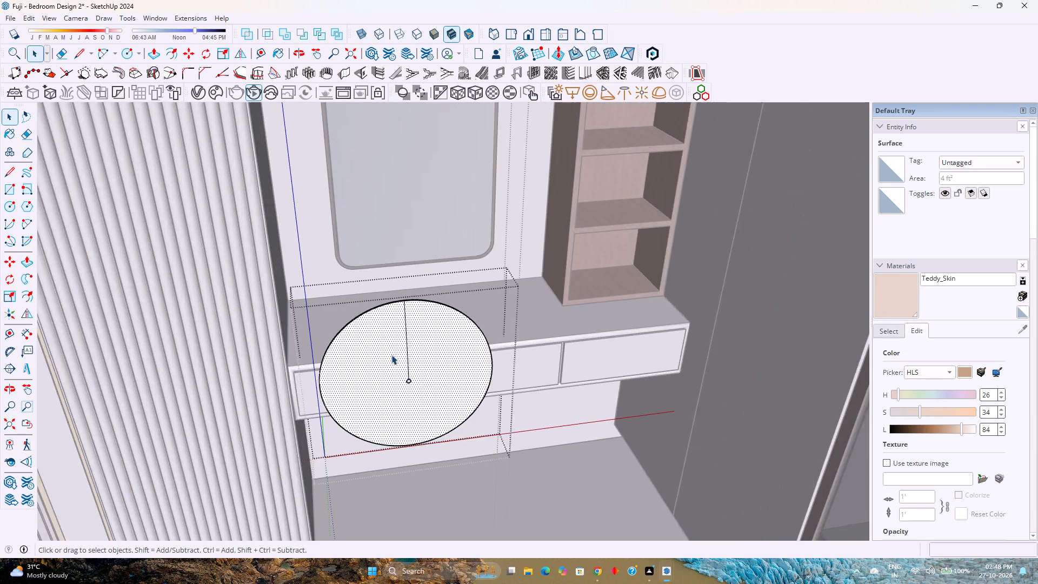
scroll(391, 355, "up", 6)
left_click(414, 334)
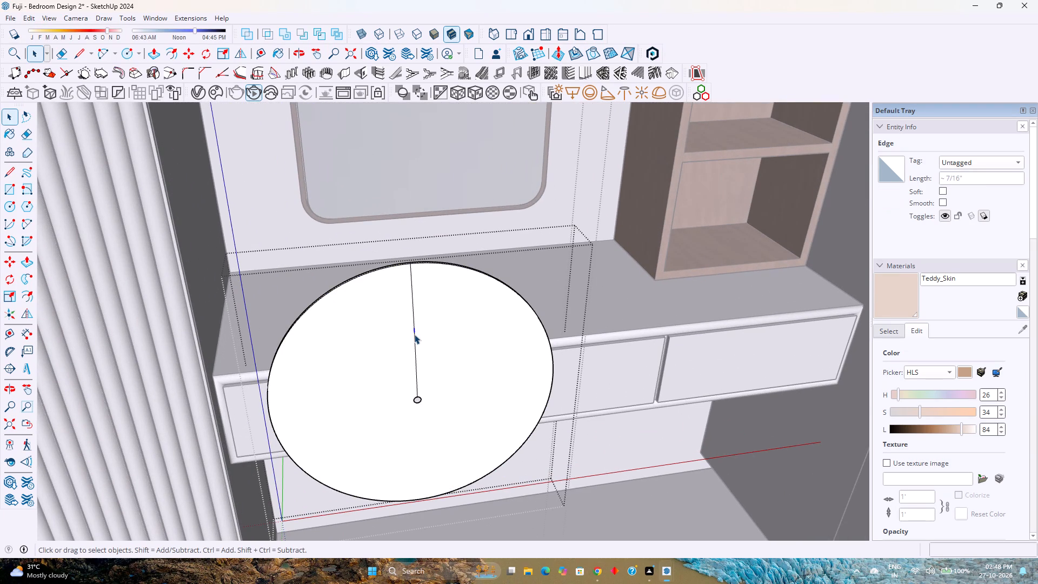
scroll(415, 347, "up", 6)
scroll(423, 453, "up", 6)
middle_click_drag(420, 450, 435, 433)
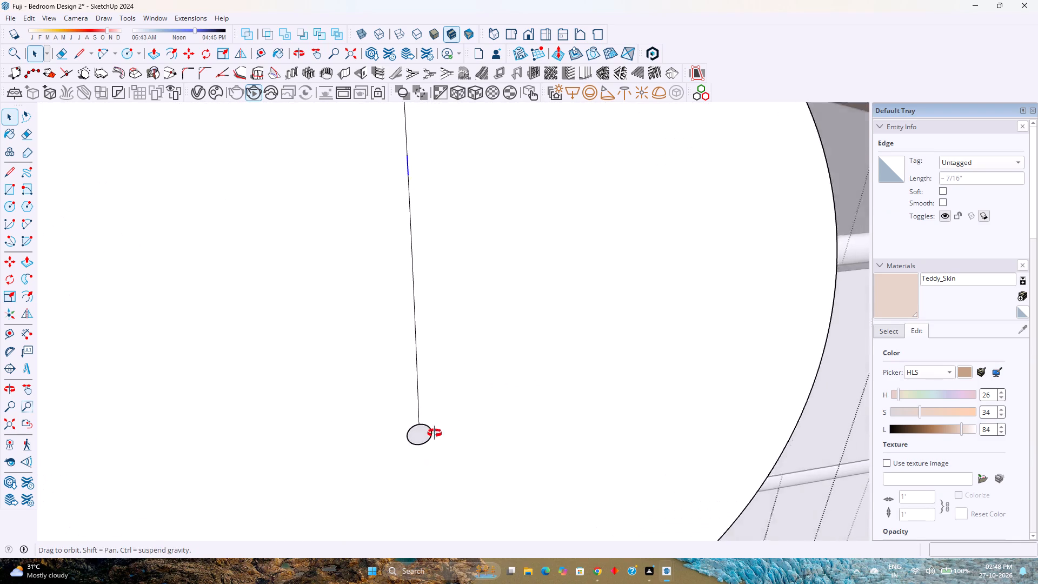
middle_click_drag(435, 433, 571, 389)
scroll(584, 391, "down", 9)
middle_click_drag(533, 391, 676, 355)
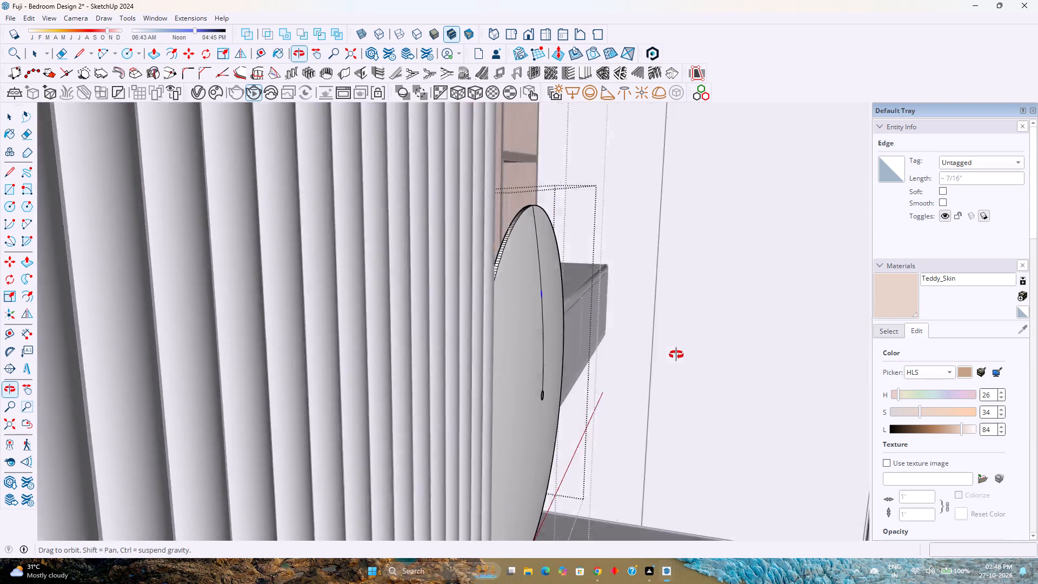
middle_click_drag(676, 355, 445, 338)
middle_click(445, 338)
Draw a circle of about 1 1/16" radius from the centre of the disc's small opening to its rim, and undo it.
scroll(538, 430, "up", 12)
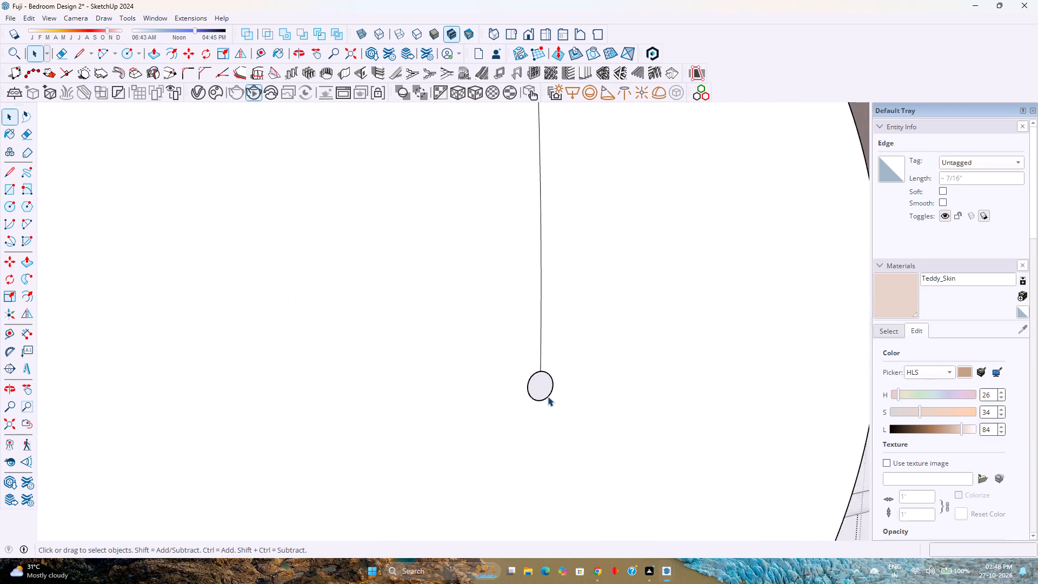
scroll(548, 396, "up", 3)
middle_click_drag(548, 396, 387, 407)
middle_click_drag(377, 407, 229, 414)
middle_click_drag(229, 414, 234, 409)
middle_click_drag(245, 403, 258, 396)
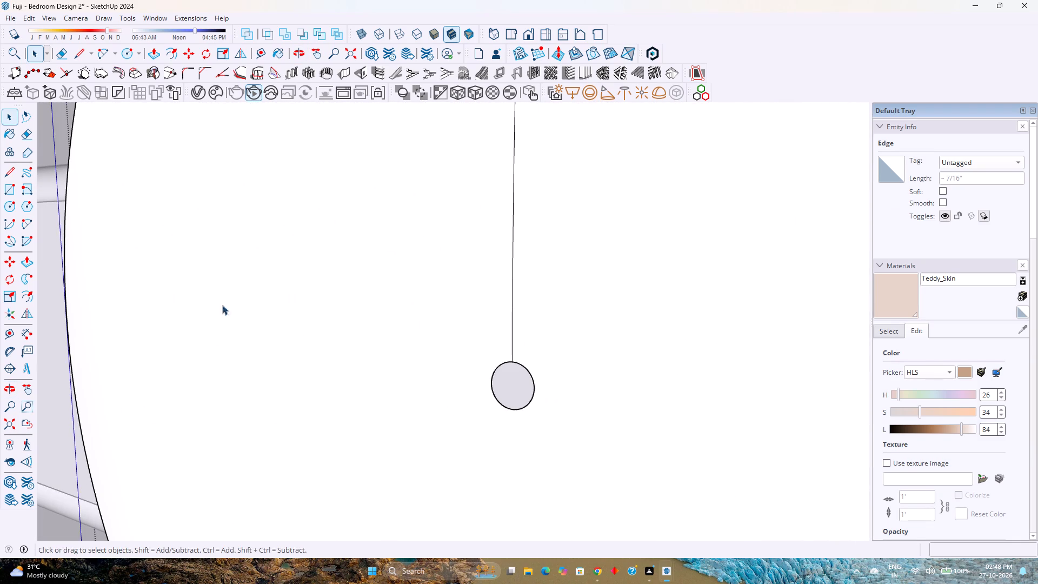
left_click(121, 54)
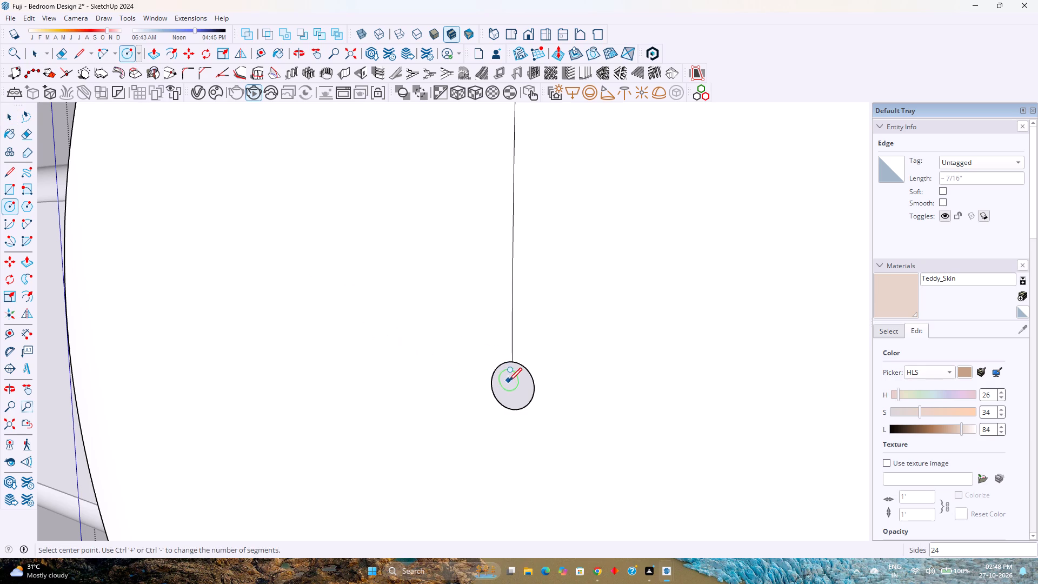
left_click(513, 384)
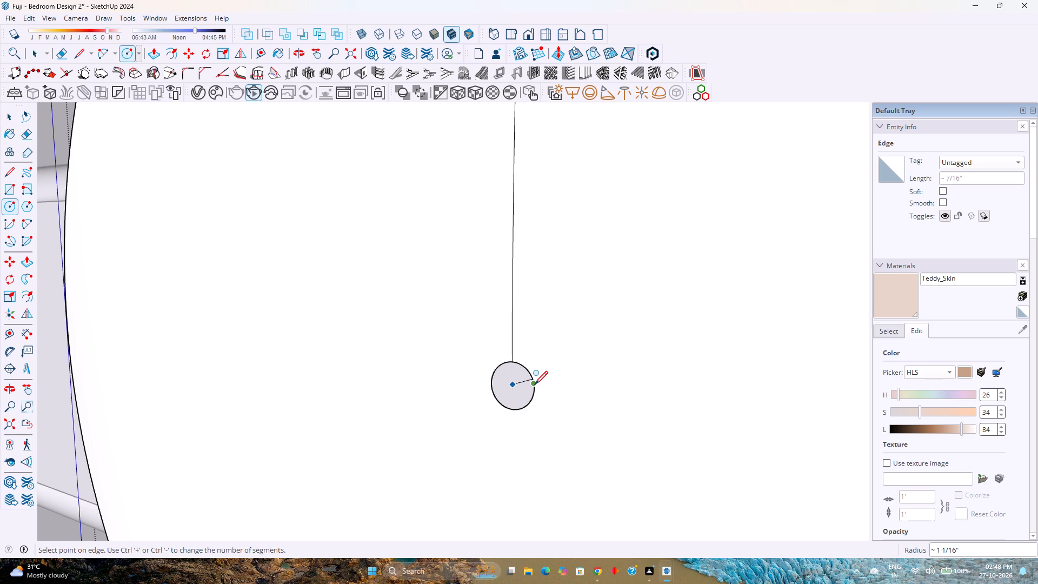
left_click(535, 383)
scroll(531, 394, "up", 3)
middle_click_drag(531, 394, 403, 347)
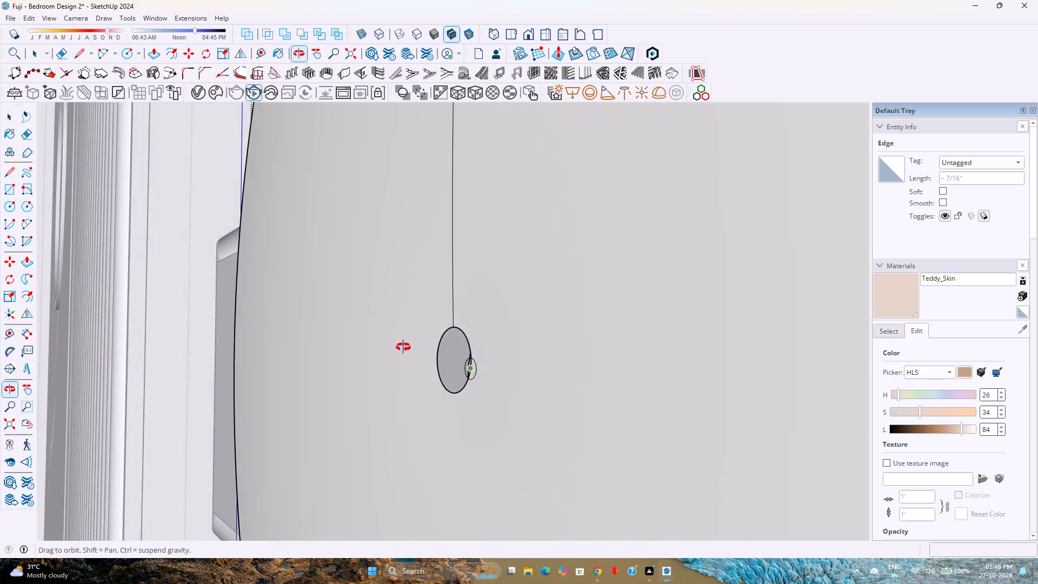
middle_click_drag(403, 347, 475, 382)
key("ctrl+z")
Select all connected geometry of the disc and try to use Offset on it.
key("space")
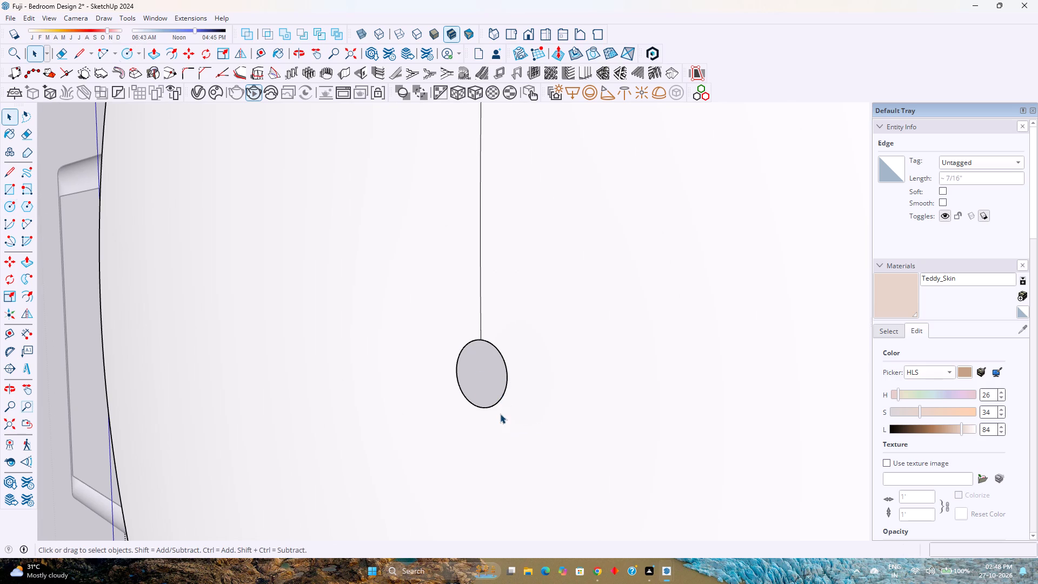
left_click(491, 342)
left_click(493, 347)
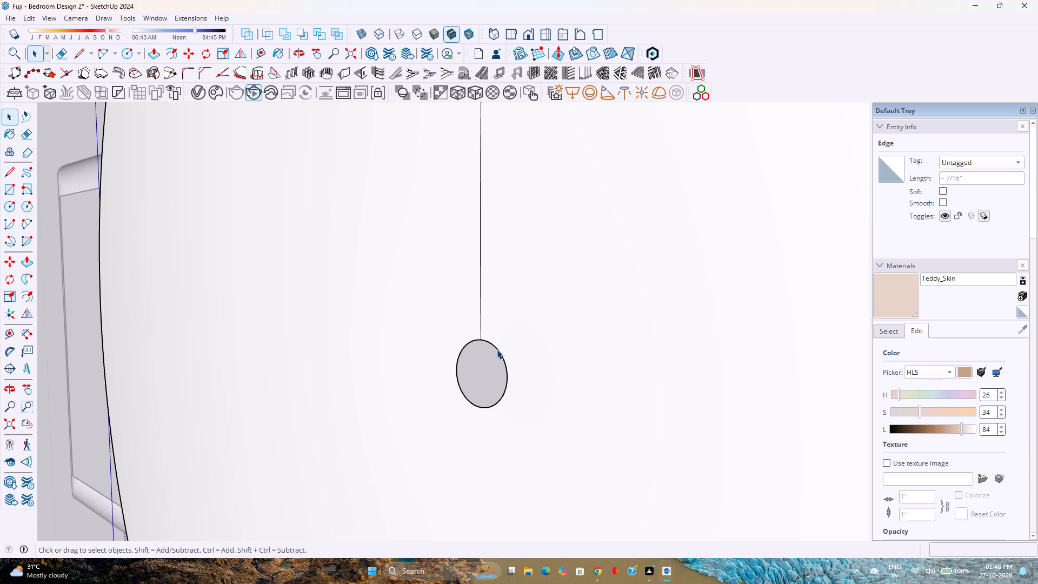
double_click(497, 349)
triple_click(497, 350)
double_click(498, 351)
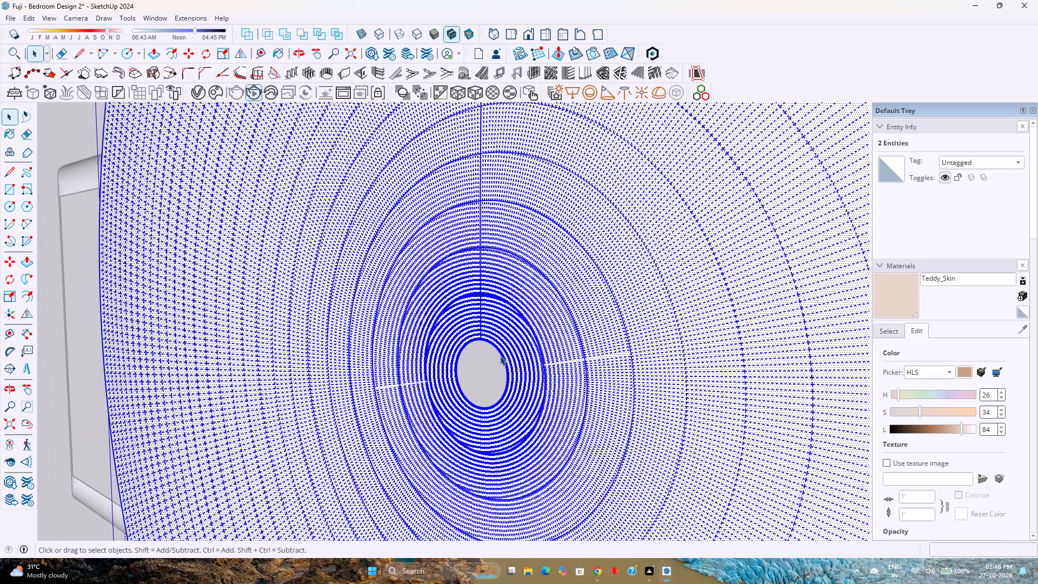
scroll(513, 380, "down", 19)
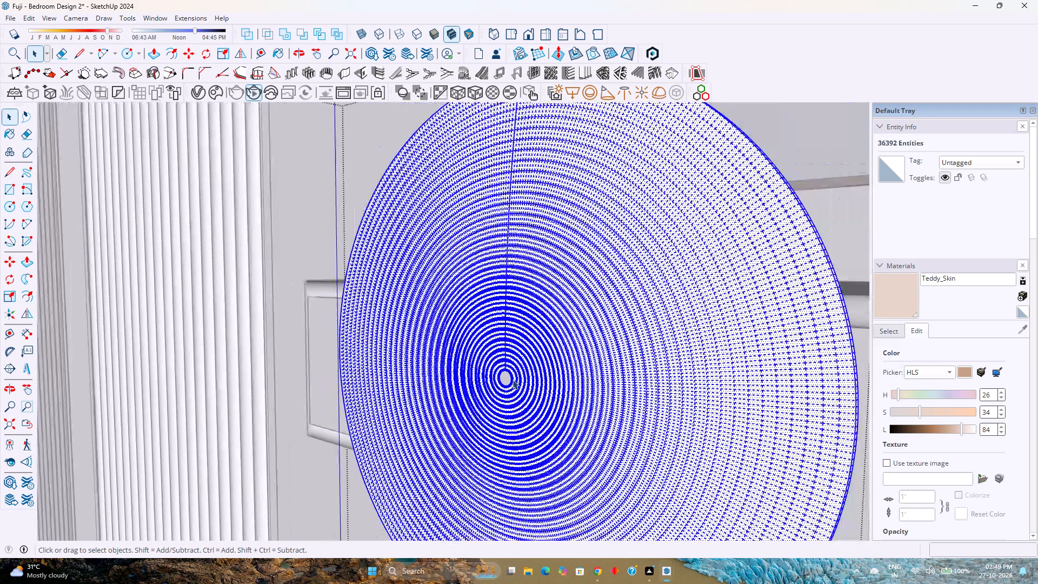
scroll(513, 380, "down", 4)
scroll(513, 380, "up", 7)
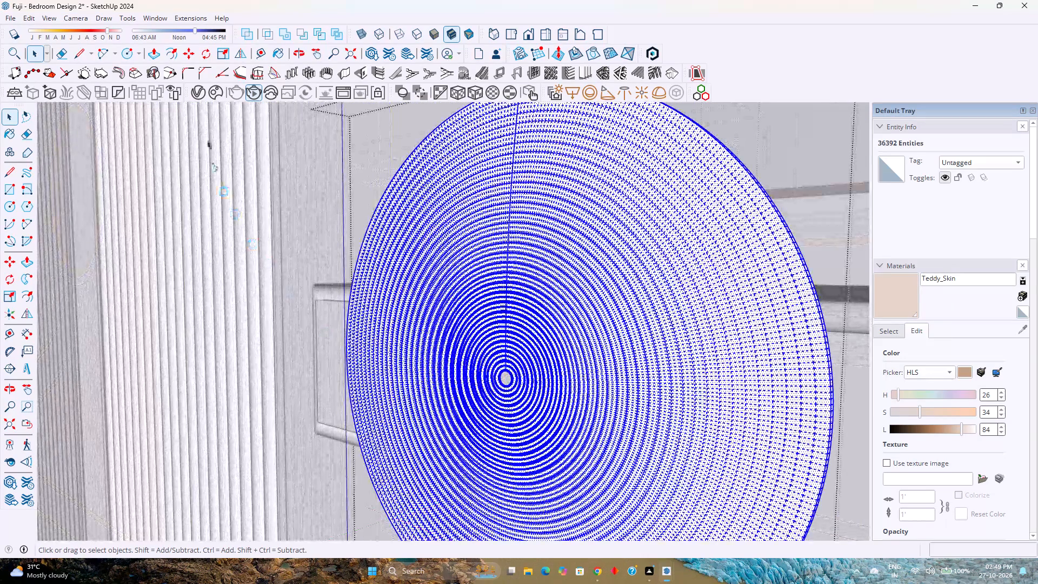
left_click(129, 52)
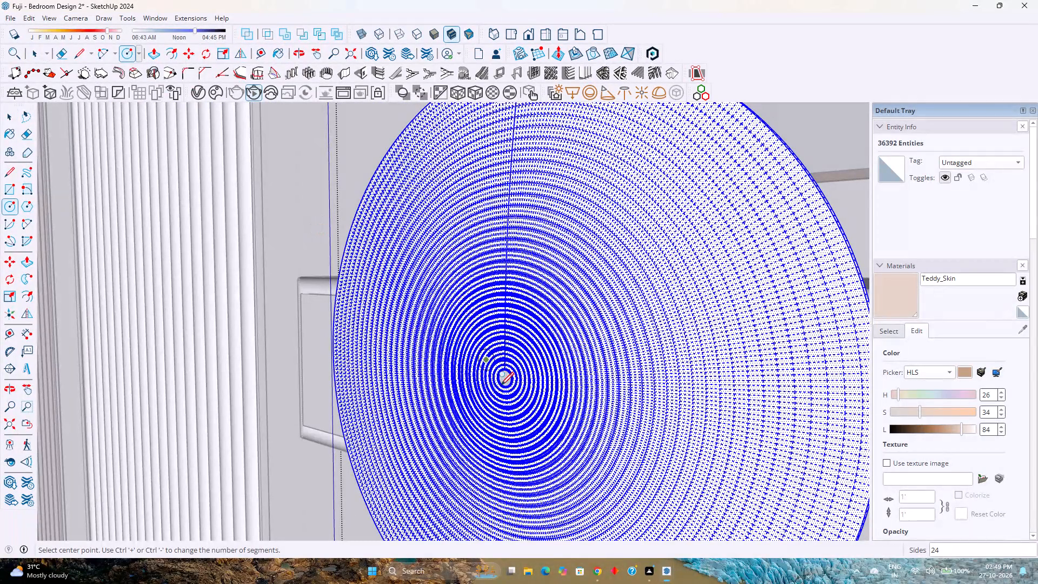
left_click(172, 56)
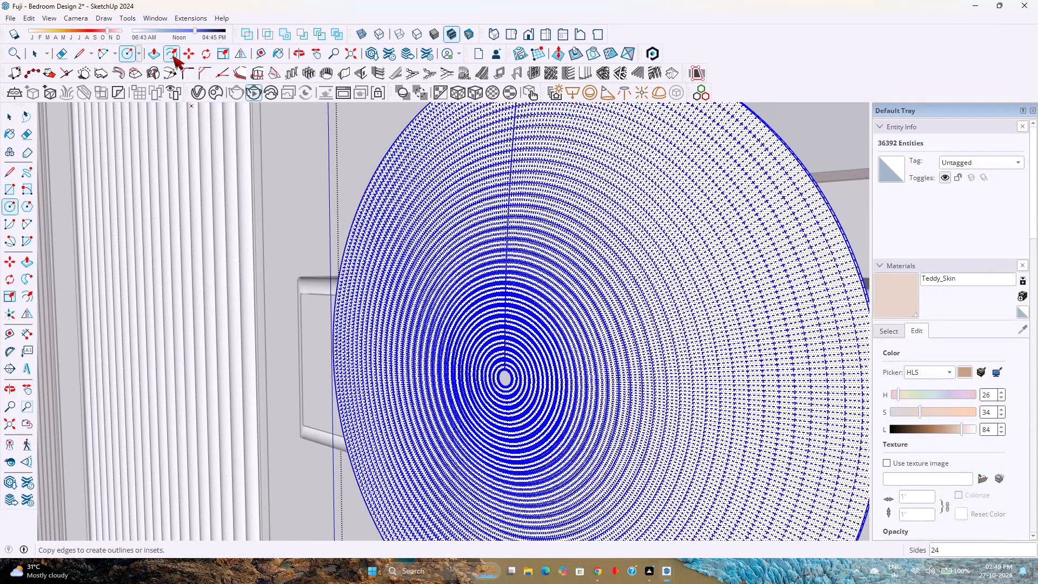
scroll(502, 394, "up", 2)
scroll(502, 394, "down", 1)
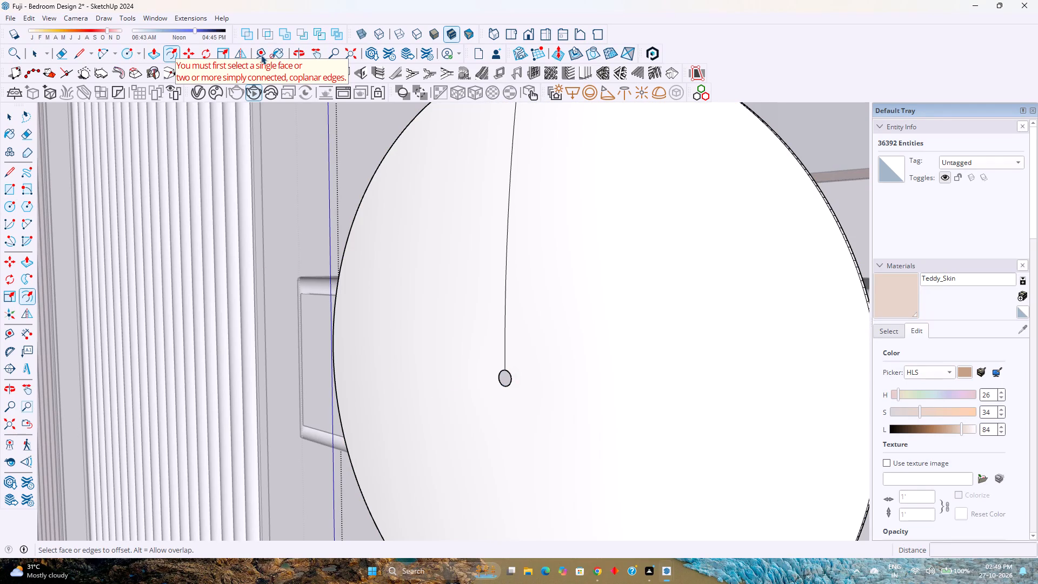
Start the Tape Measure tool.
left_click(262, 55)
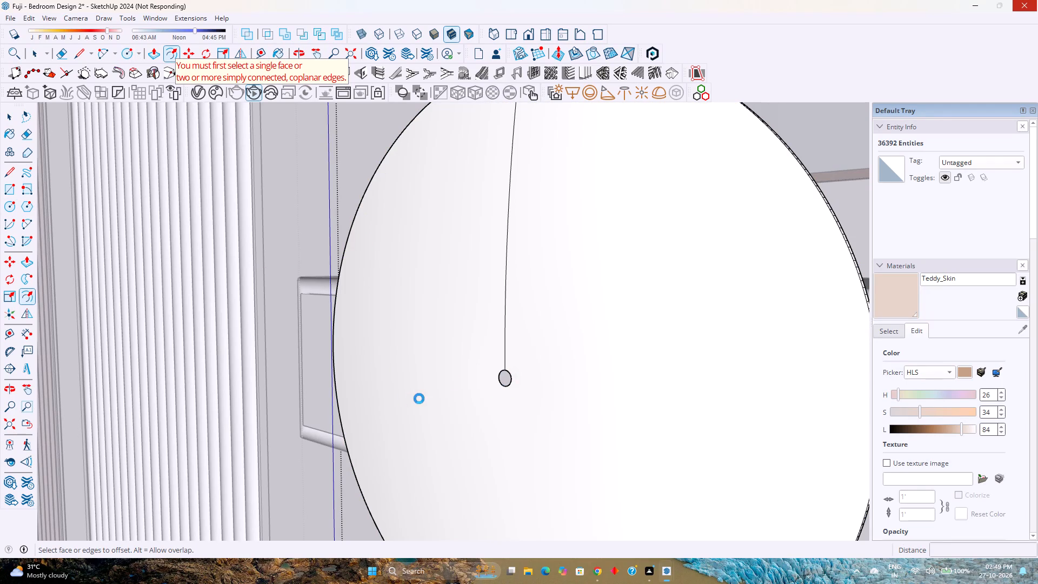
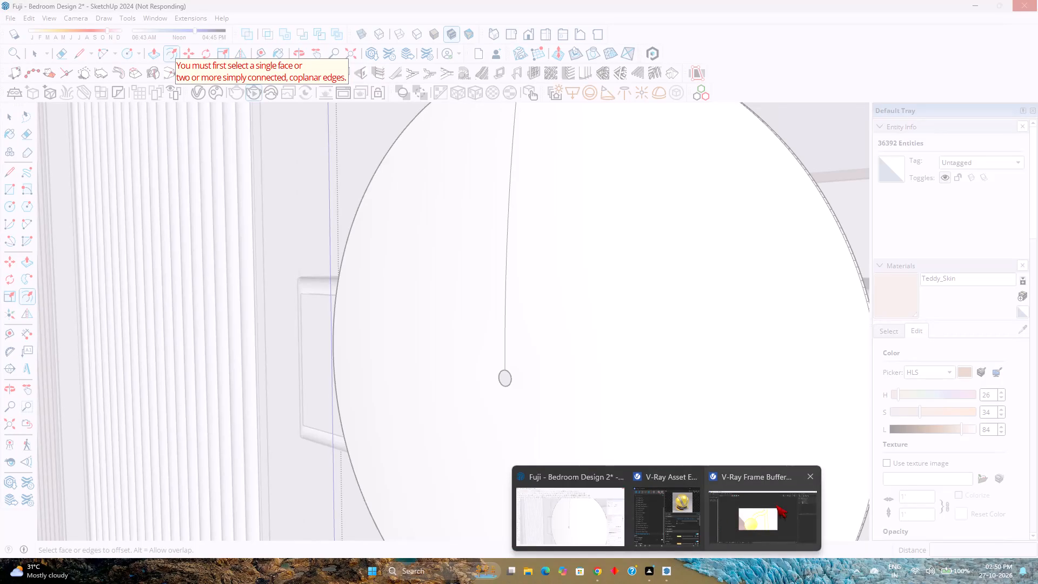
Close the V-Ray Frame Buffer and V-Ray Asset Editor windows and return to the SketchUp bedroom model.
left_click(810, 478)
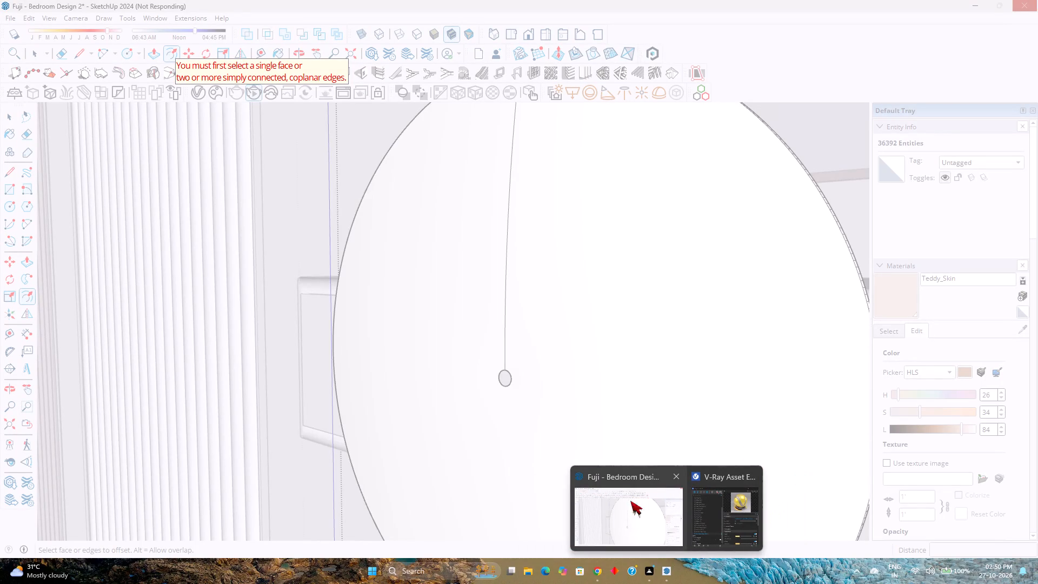
left_click(754, 481)
left_click(654, 514)
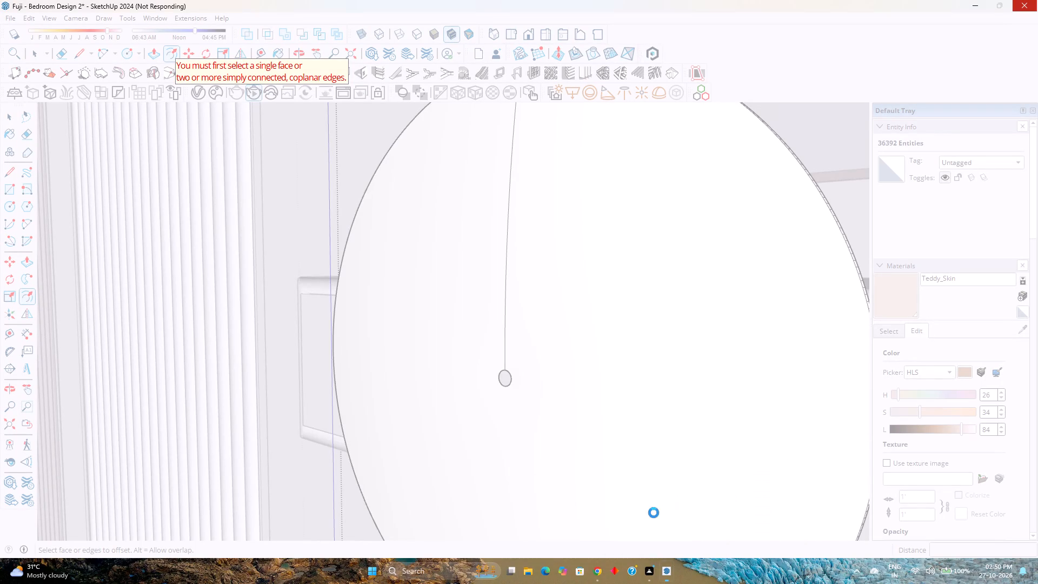
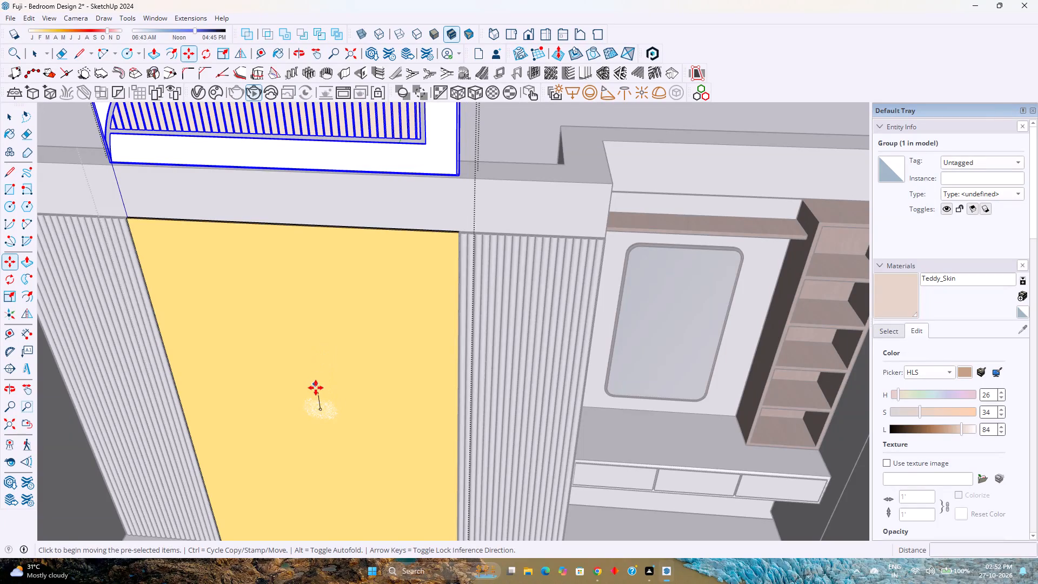
Move the round disc group vertically along the blue axis from the yellow panel up to the circular ring of the slatted panel.
key("space")
left_click(319, 407)
key("m")
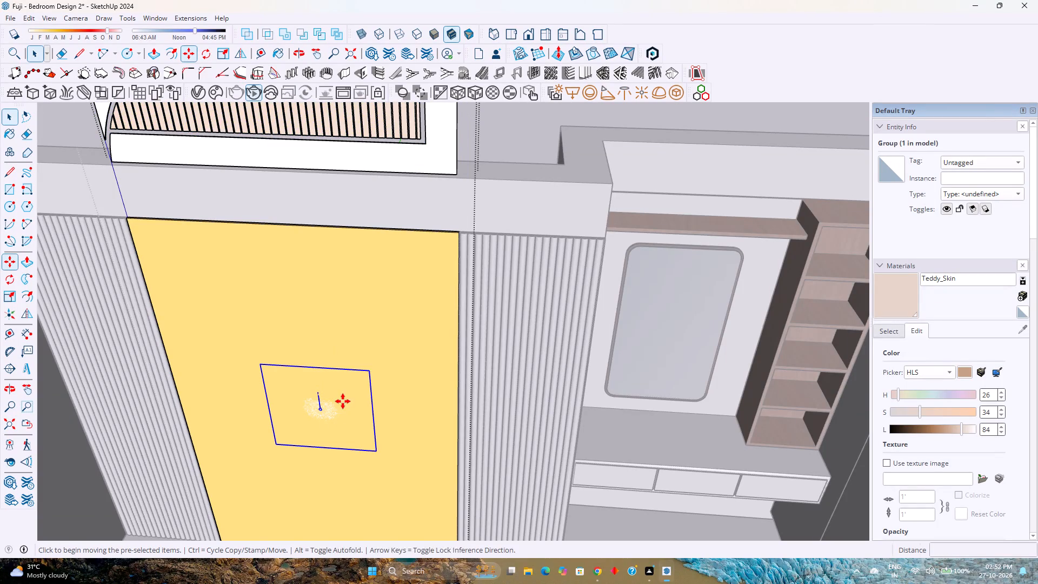
left_click(371, 370)
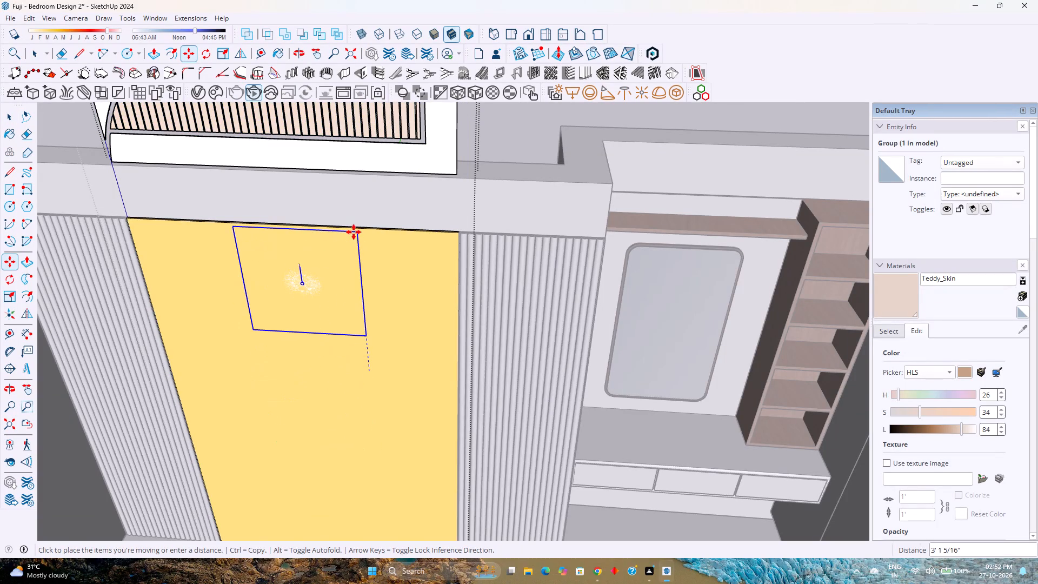
key("Up")
scroll(343, 216, "down", 2)
middle_click_drag(343, 216, 360, 464, "shift")
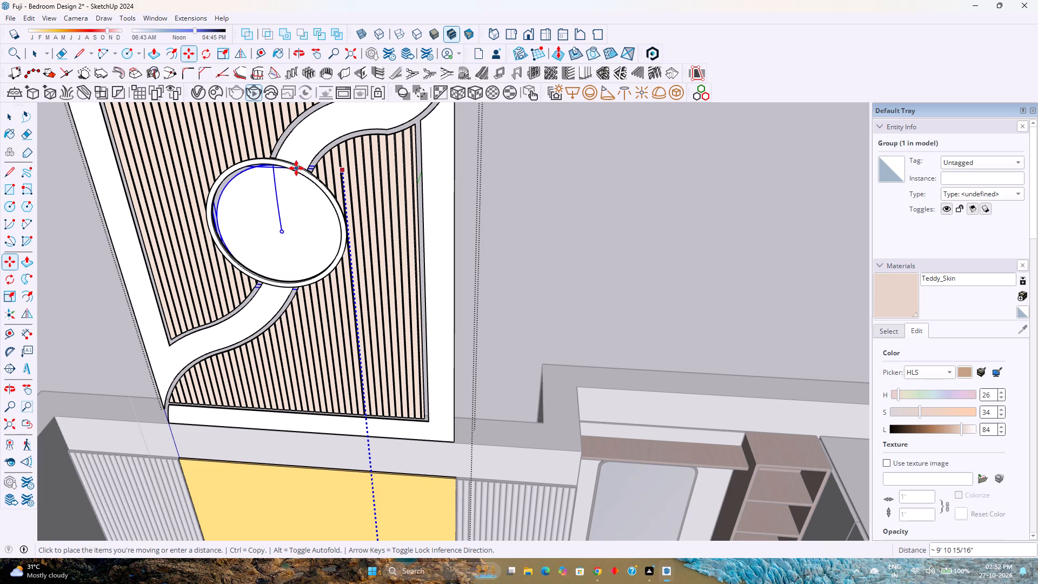
left_click(296, 161)
Shift the disc slightly towards the edge of the slatted panel's circular ring.
middle_click_drag(277, 243, 496, 233)
scroll(308, 330, "down", 4)
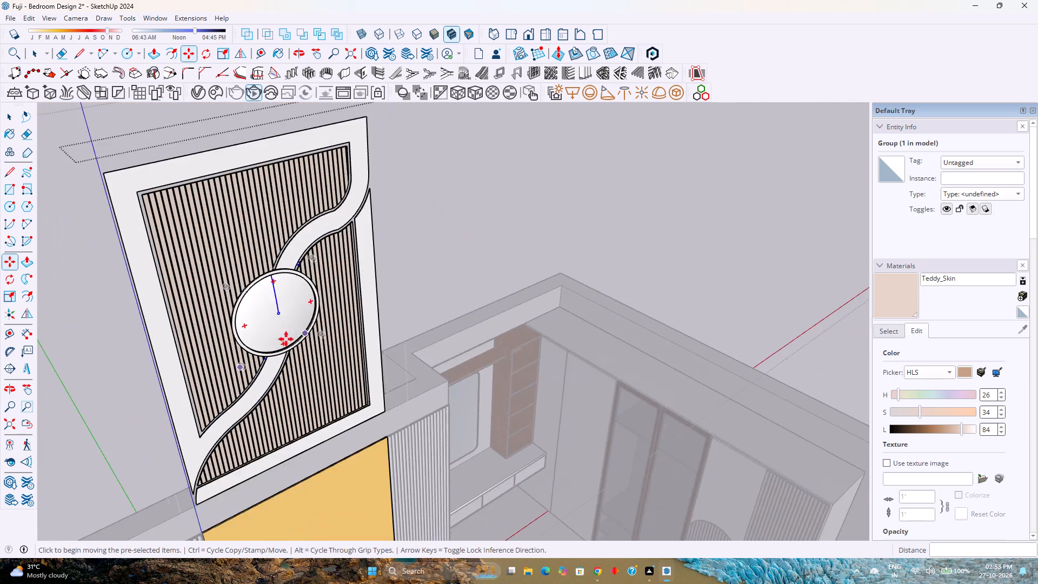
middle_click_drag(270, 344, 514, 333)
middle_click_drag(640, 304, 605, 340, "shift")
middle_click_drag(595, 344, 723, 343)
middle_click_drag(767, 260, 711, 303, "shift")
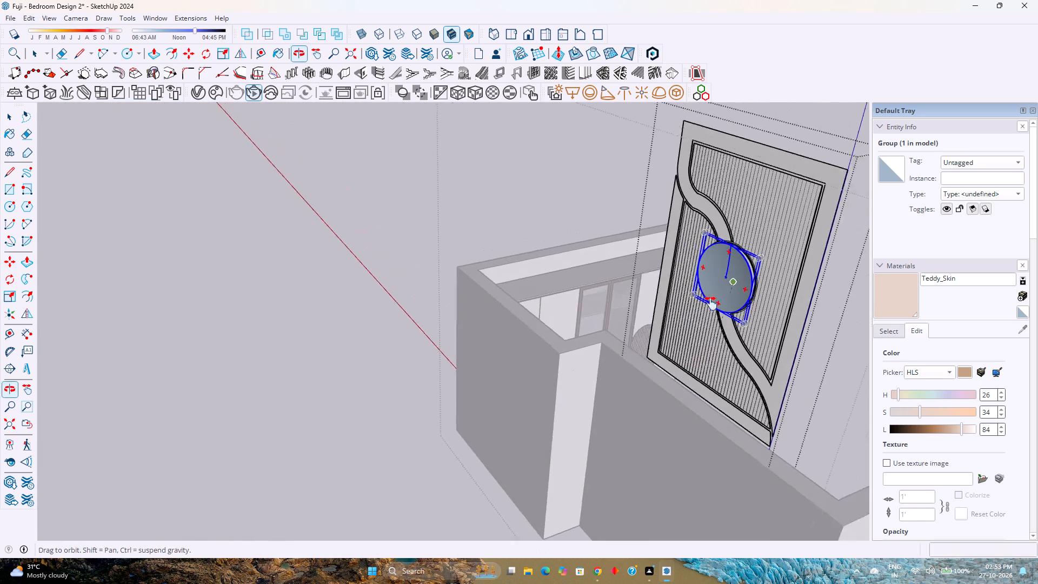
middle_click_drag(711, 303, 672, 337, "shift")
scroll(678, 334, "up", 13)
middle_click_drag(696, 339, 656, 343)
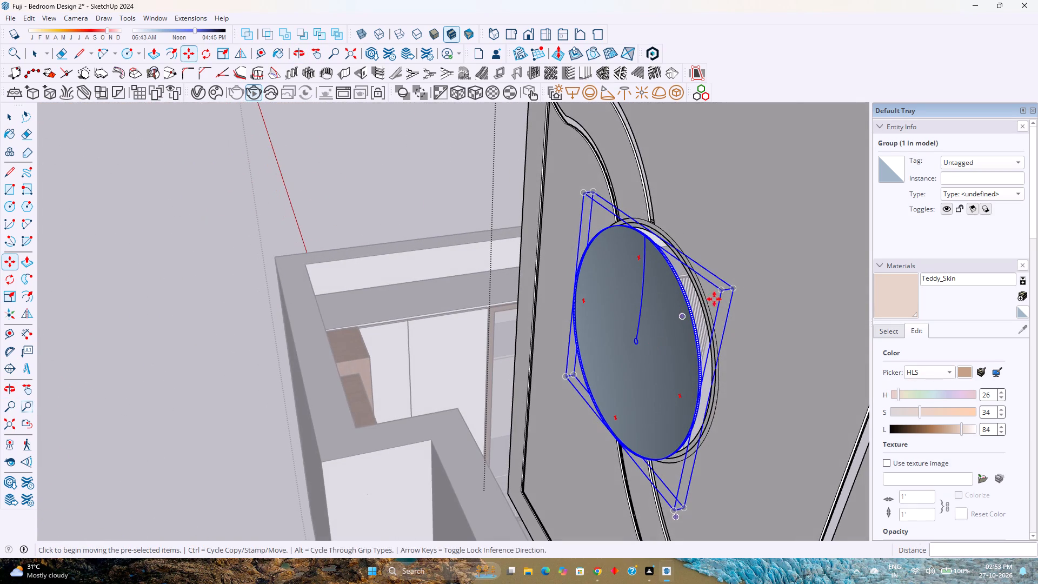
left_click(695, 409)
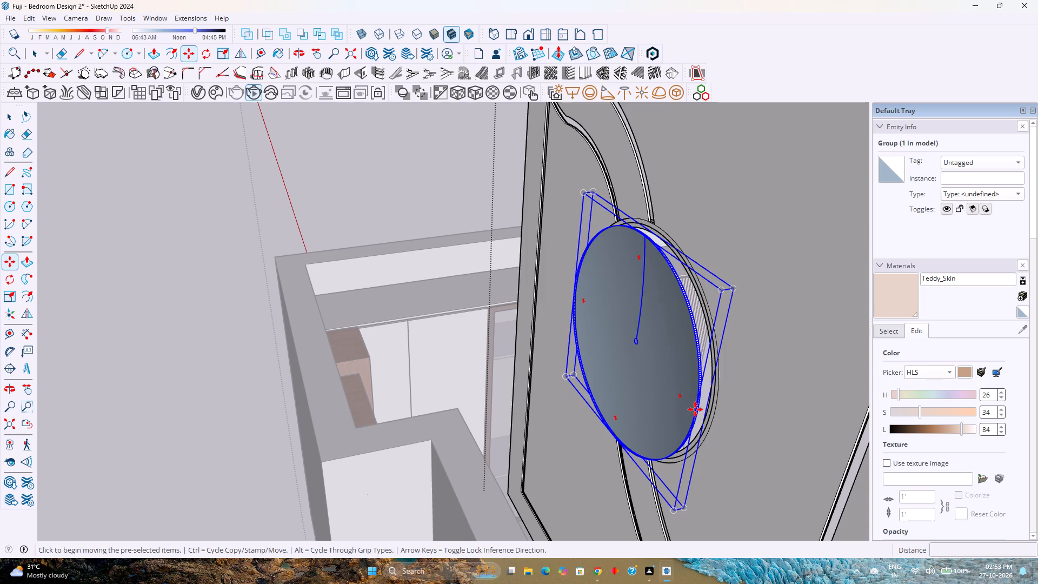
left_click(713, 401)
Move the disc about 1 3/16" by its upper corner to line up with the ring's outer edge.
middle_click_drag(624, 408, 767, 396)
middle_click(767, 396)
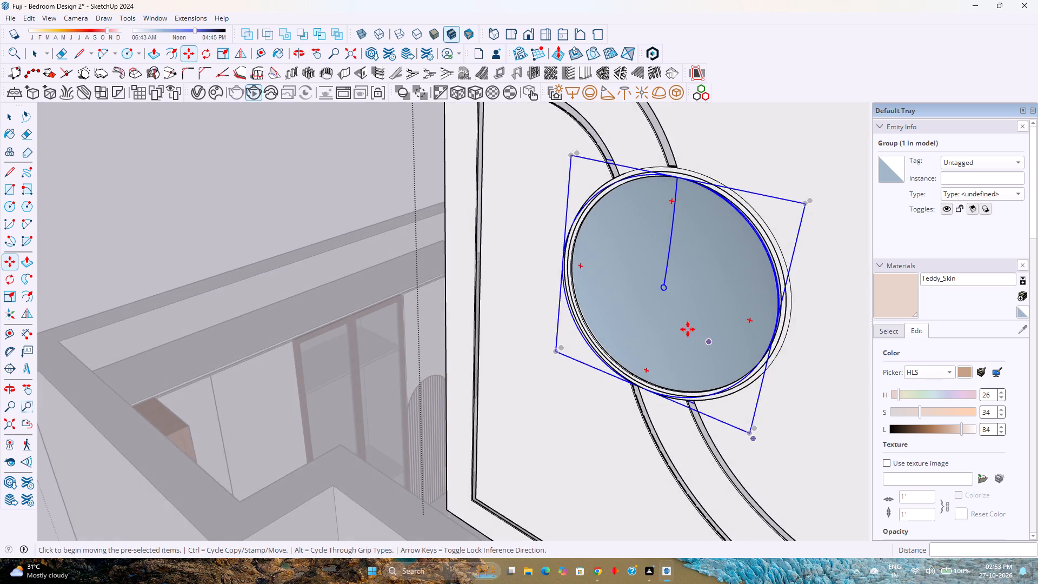
scroll(688, 329, "up", 2)
middle_click_drag(688, 329, 171, 329)
scroll(170, 328, "down", 4)
middle_click_drag(462, 408, 312, 320)
middle_click(308, 317)
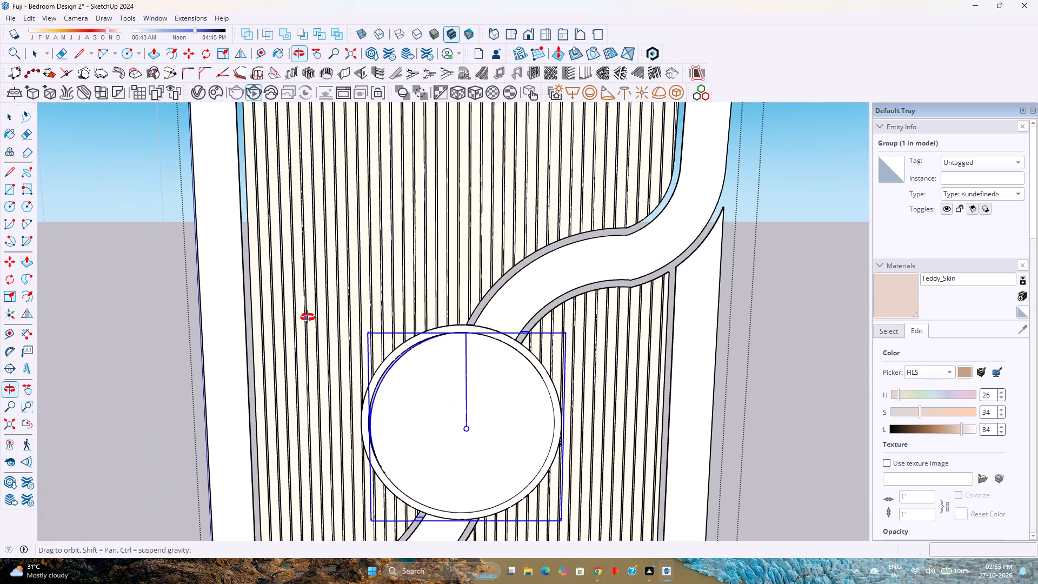
scroll(443, 432, "up", 2)
middle_click_drag(436, 432, 392, 387)
middle_click(392, 387)
scroll(392, 387, "up", 1)
scroll(444, 423, "up", 1, "shift")
middle_click_drag(444, 423, 441, 416, "shift")
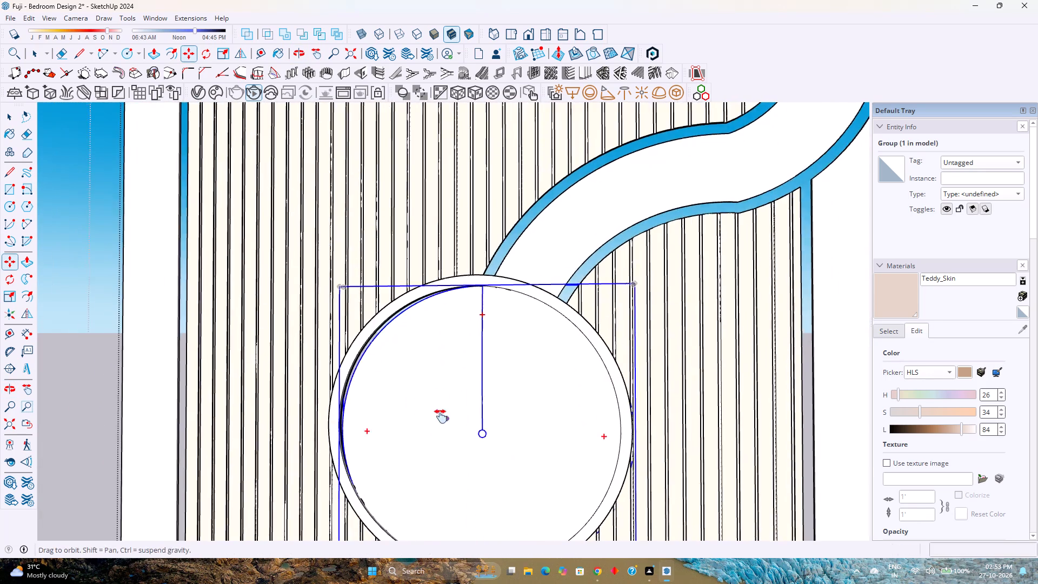
middle_click_drag(441, 416, 440, 392, "shift")
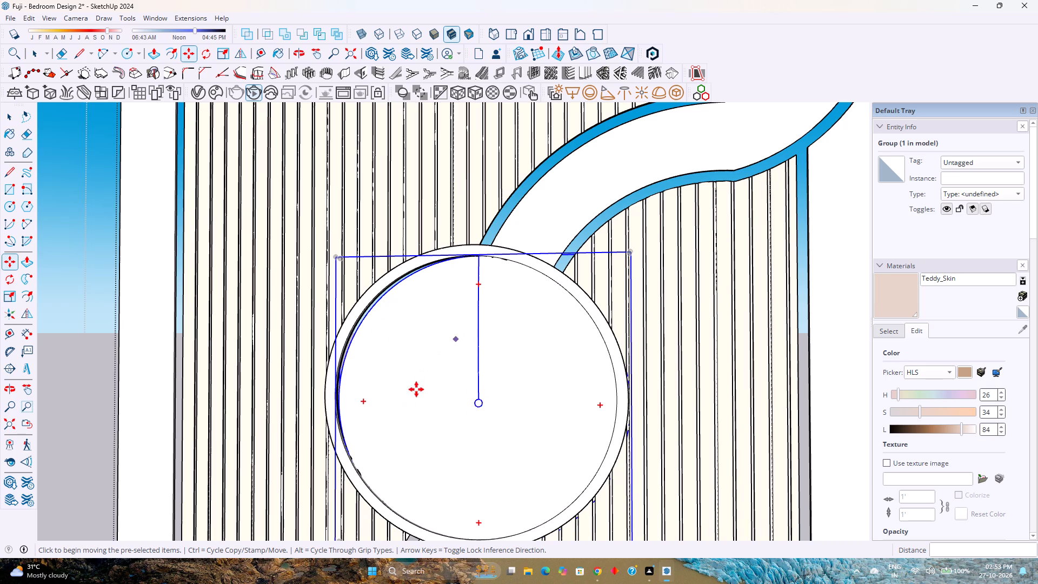
scroll(535, 439, "down", 10)
middle_click_drag(495, 460, 394, 460)
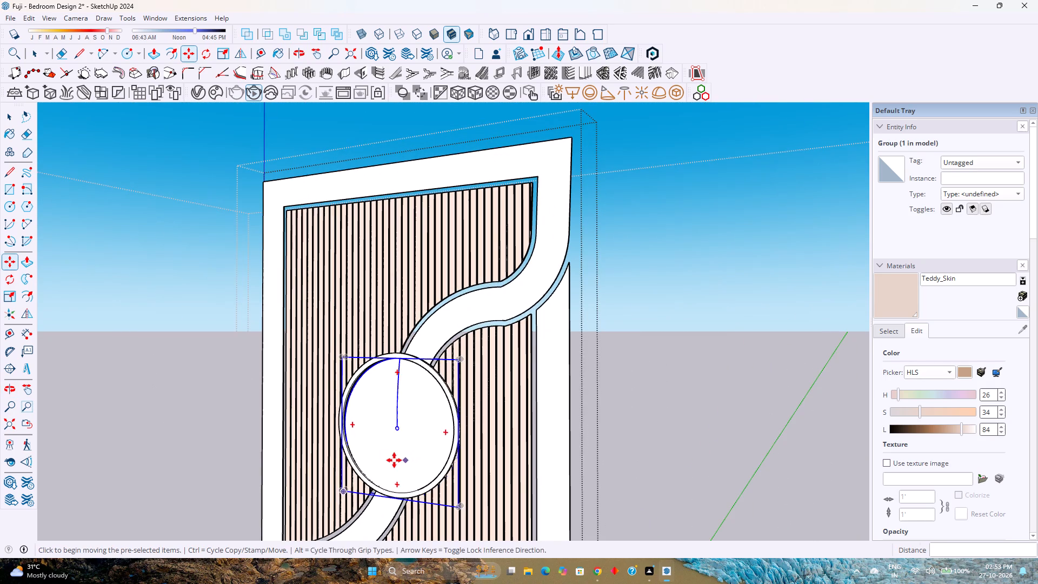
scroll(365, 418, "up", 3)
middle_click_drag(371, 421, 441, 424)
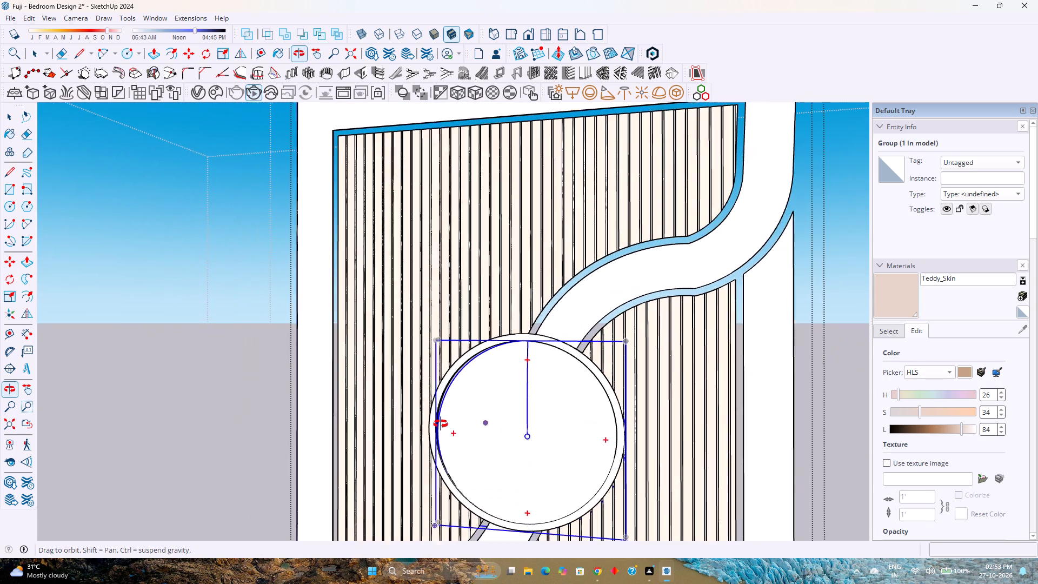
middle_click_drag(441, 424, 441, 424)
middle_click(441, 424)
left_click(442, 342)
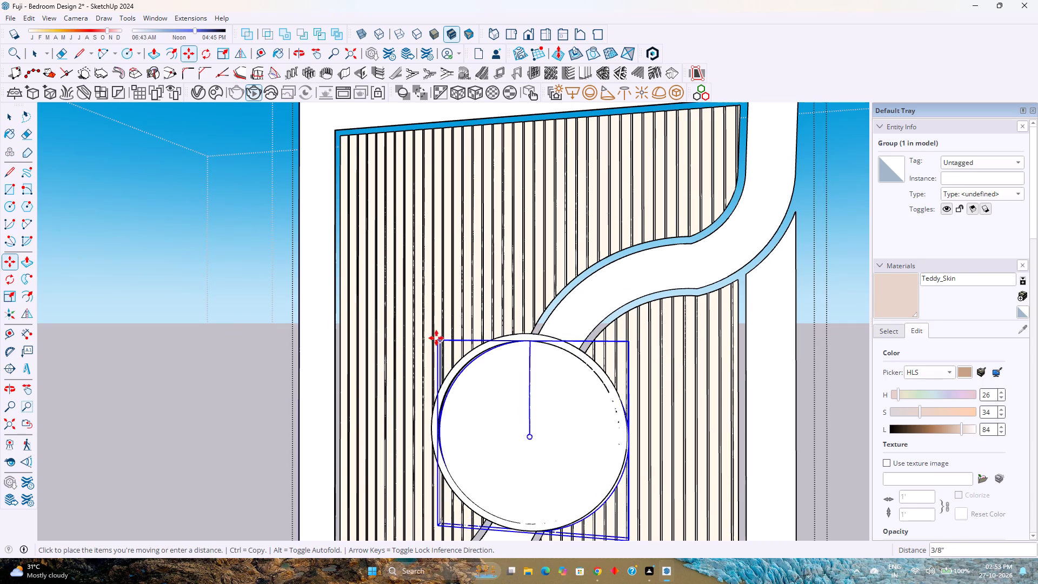
left_click(433, 336)
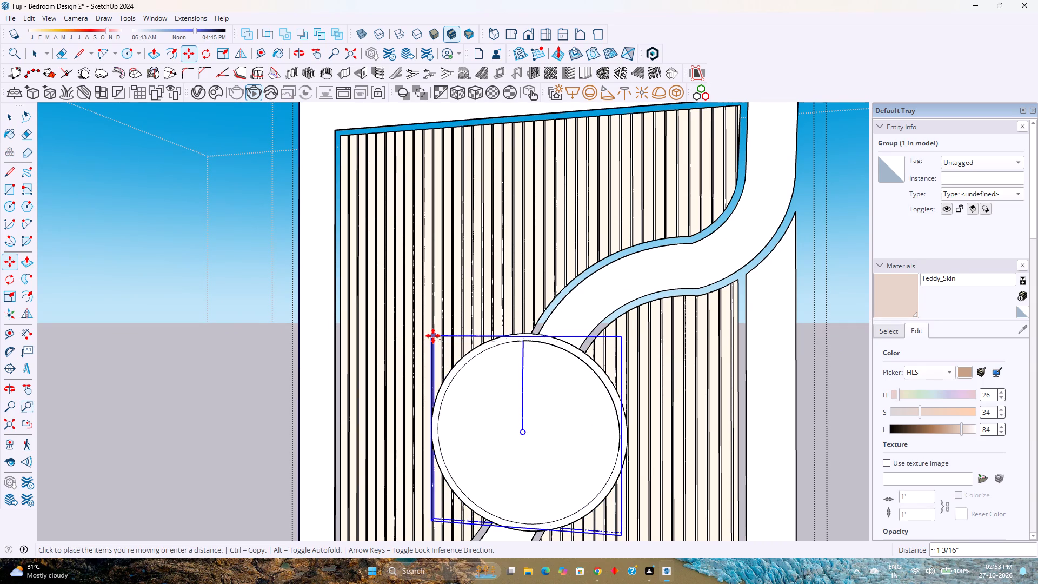
Move the disc along the green axis until it stands clear in front of the slatted panel.
scroll(524, 415, "down", 1)
middle_click_drag(550, 444, 241, 476)
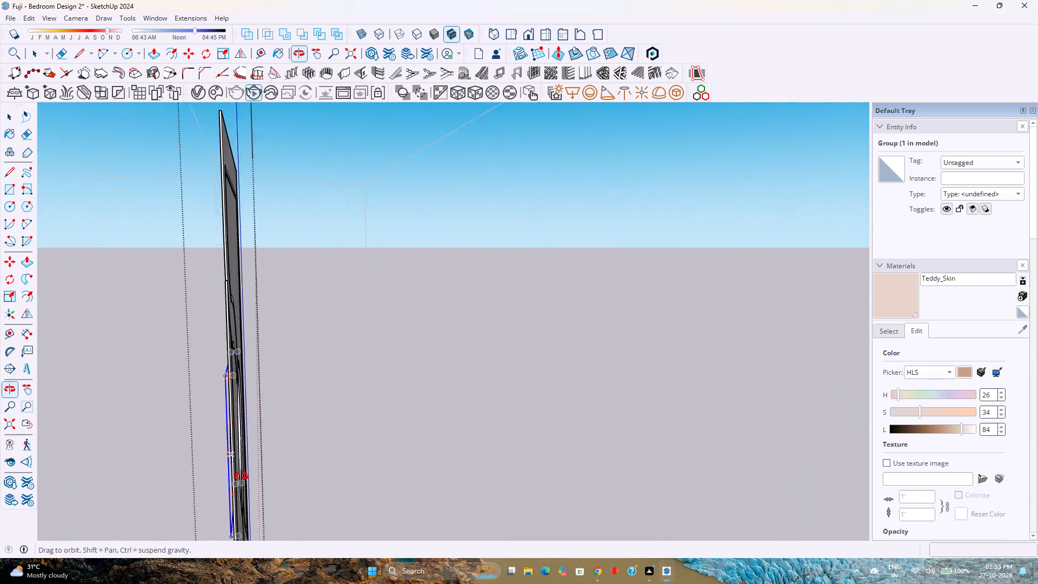
middle_click_drag(241, 476, 170, 477)
scroll(187, 357, "up", 7)
middle_click_drag(180, 368, 208, 368)
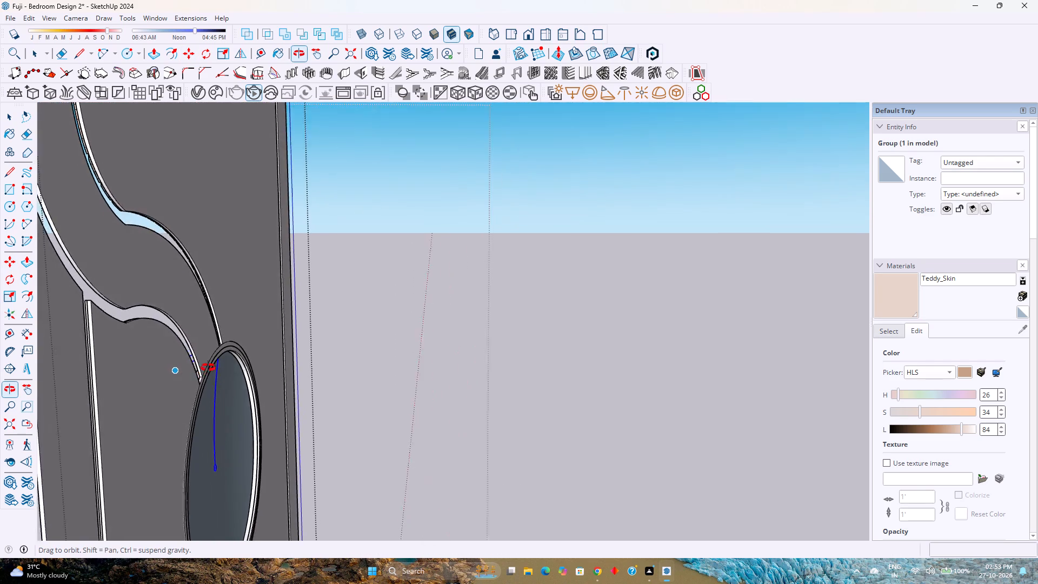
middle_click_drag(208, 368, 434, 375)
middle_click(434, 375)
middle_click(434, 375)
scroll(248, 374, "down", 4)
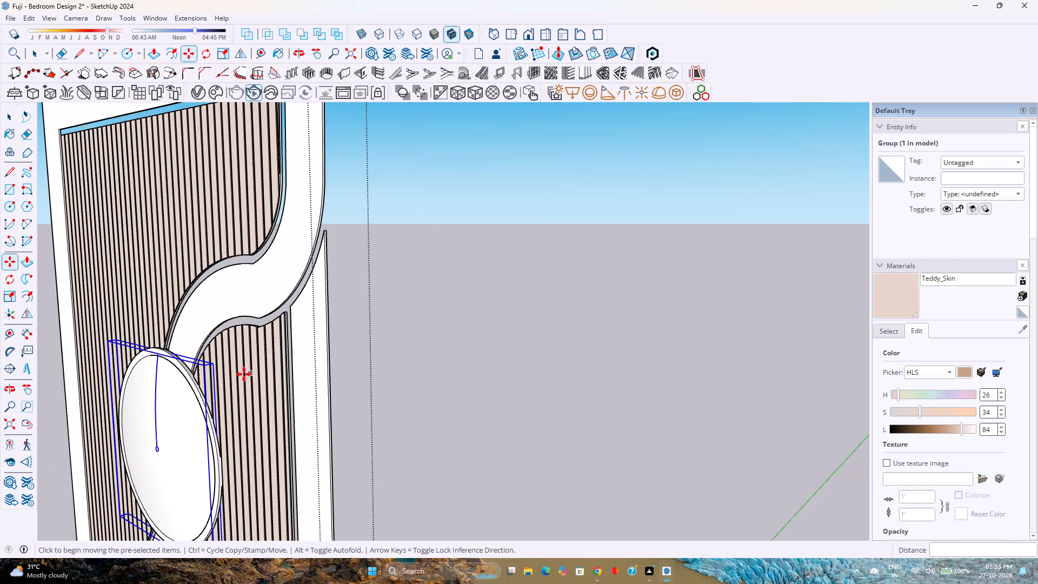
middle_click_drag(169, 407, 316, 374)
middle_click(316, 374)
middle_click(316, 374)
middle_click_drag(519, 360, 381, 387)
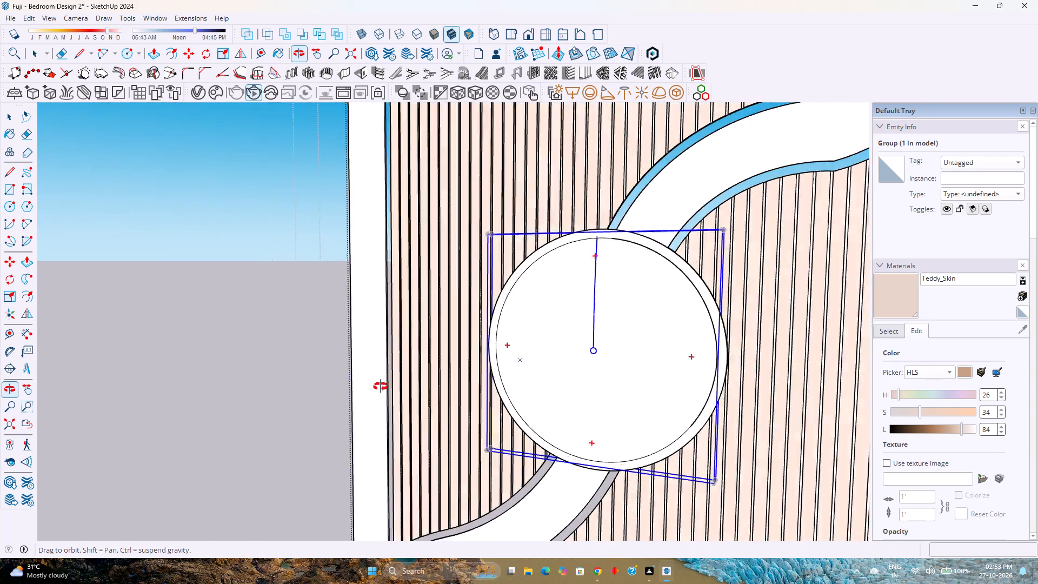
middle_click_drag(381, 387, 287, 403)
middle_click(287, 403)
left_click(664, 253)
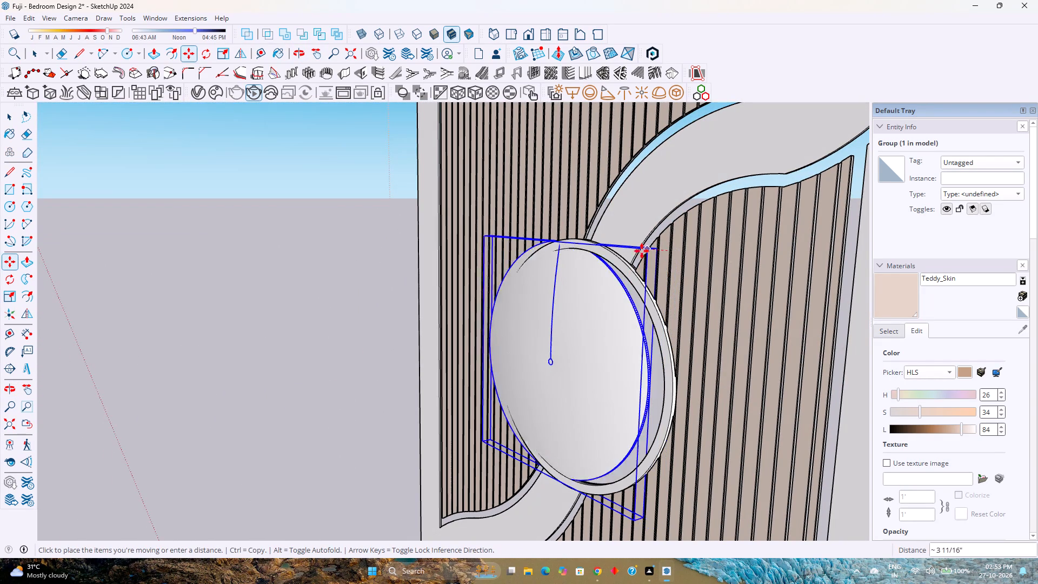
key("Left")
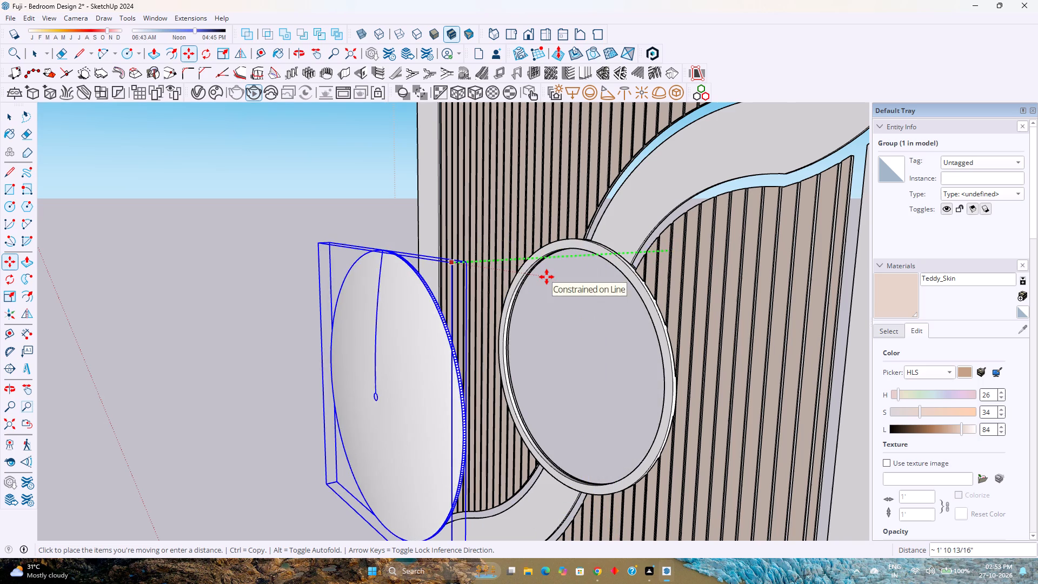
key("Right")
key("Left")
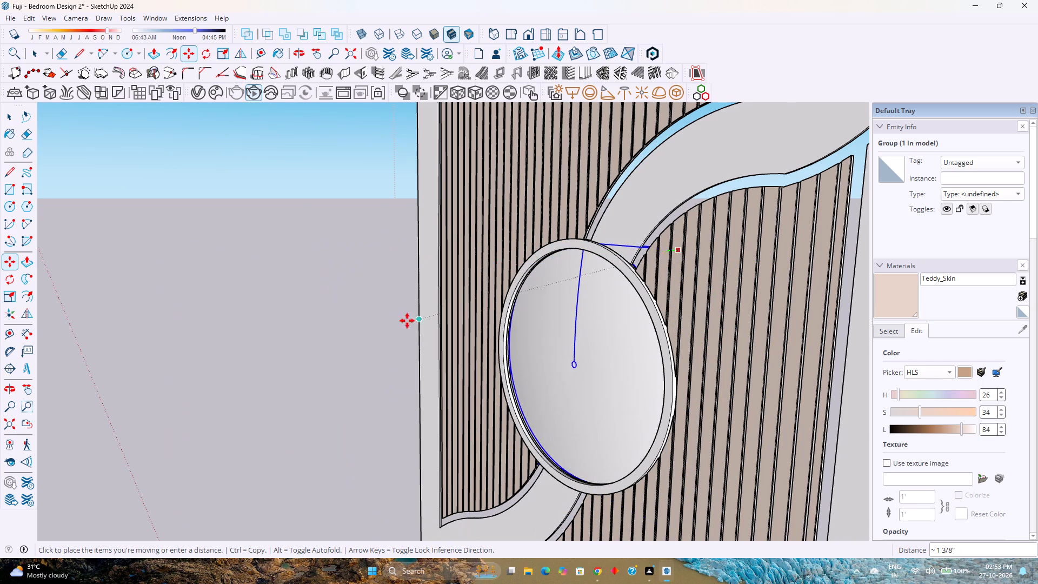
left_click(397, 326)
Scale the disc down slightly in the red and blue directions from its upper corner.
middle_click_drag(599, 325, 463, 327)
middle_click(463, 327)
scroll(439, 336, "down", 3)
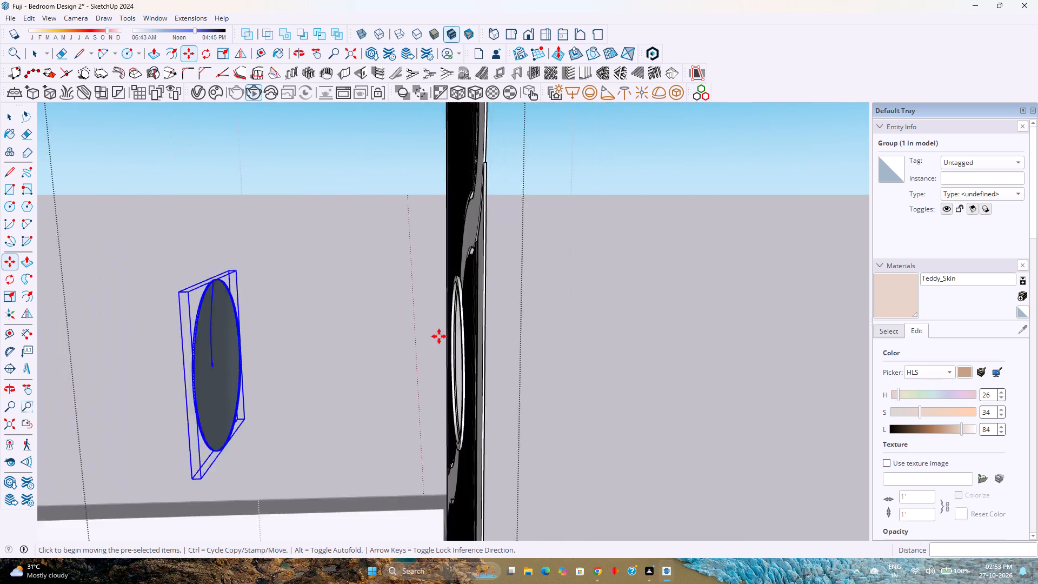
scroll(439, 336, "down", 2)
middle_click_drag(371, 353, 630, 349)
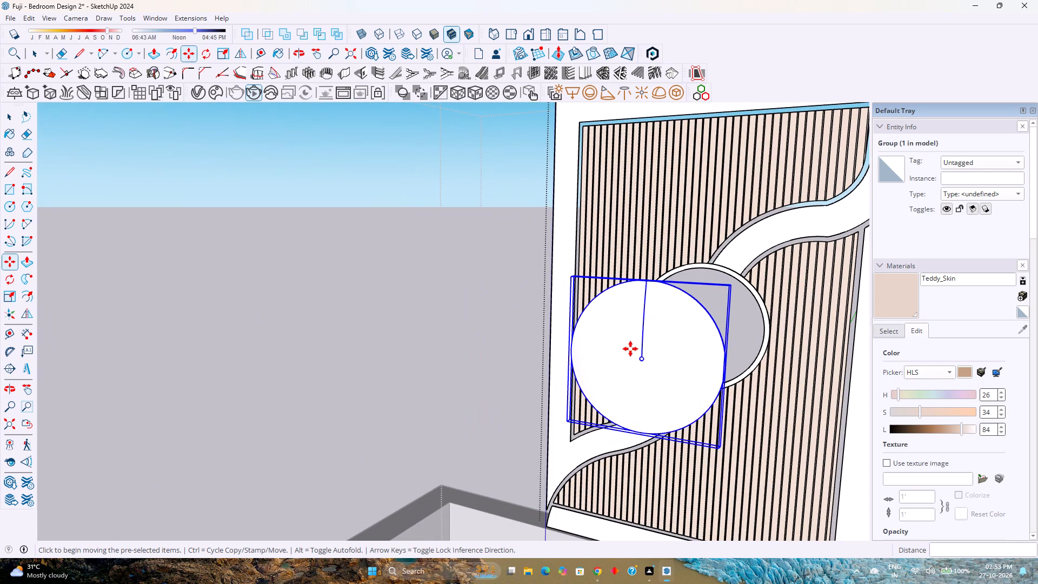
key("s")
scroll(714, 271, "up", 9)
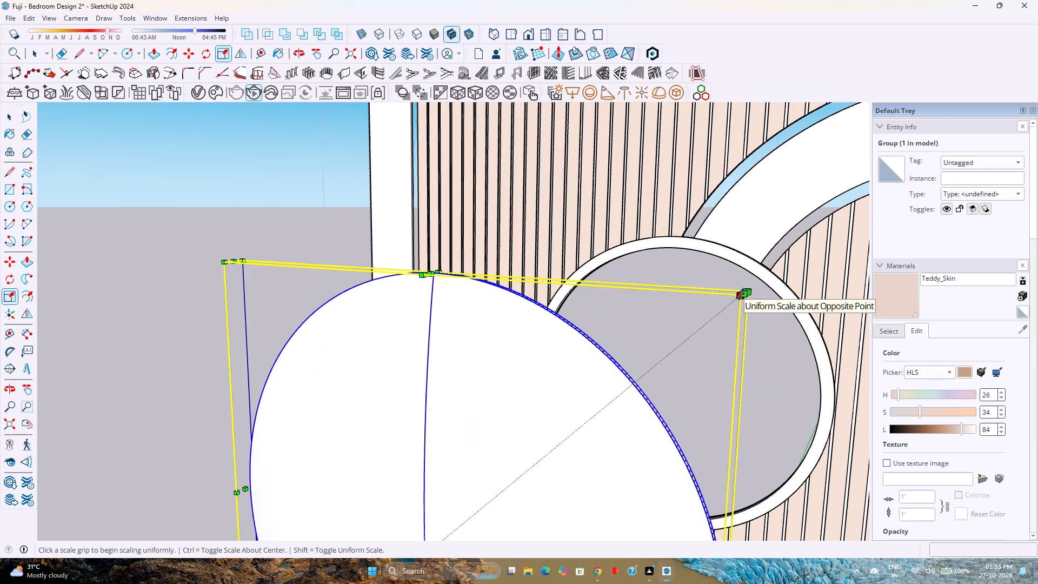
scroll(741, 294, "up", 3)
left_click(743, 292)
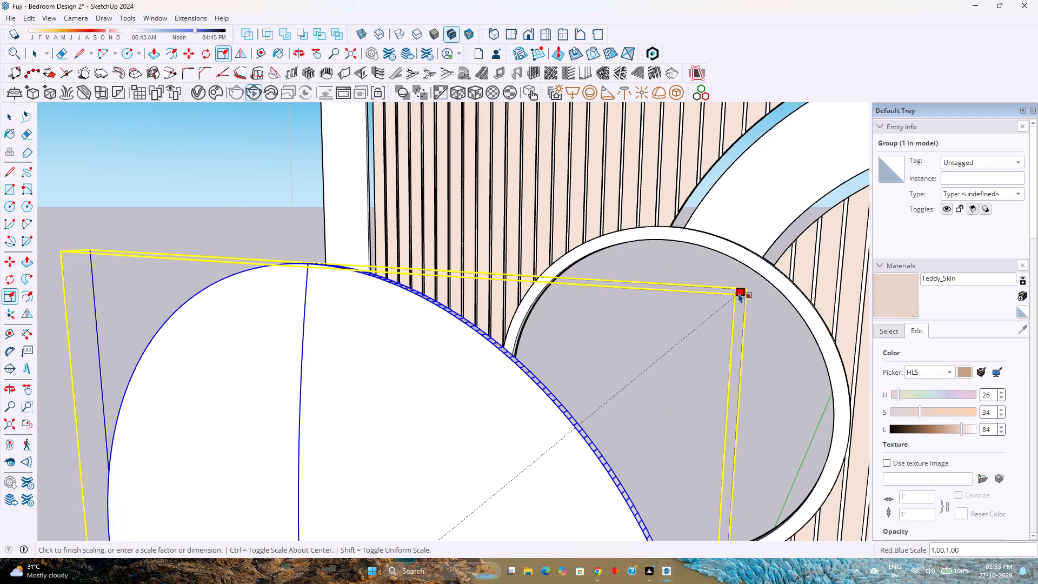
left_click(732, 301)
Cut the scaled disc group out of the model.
scroll(529, 380, "down", 2)
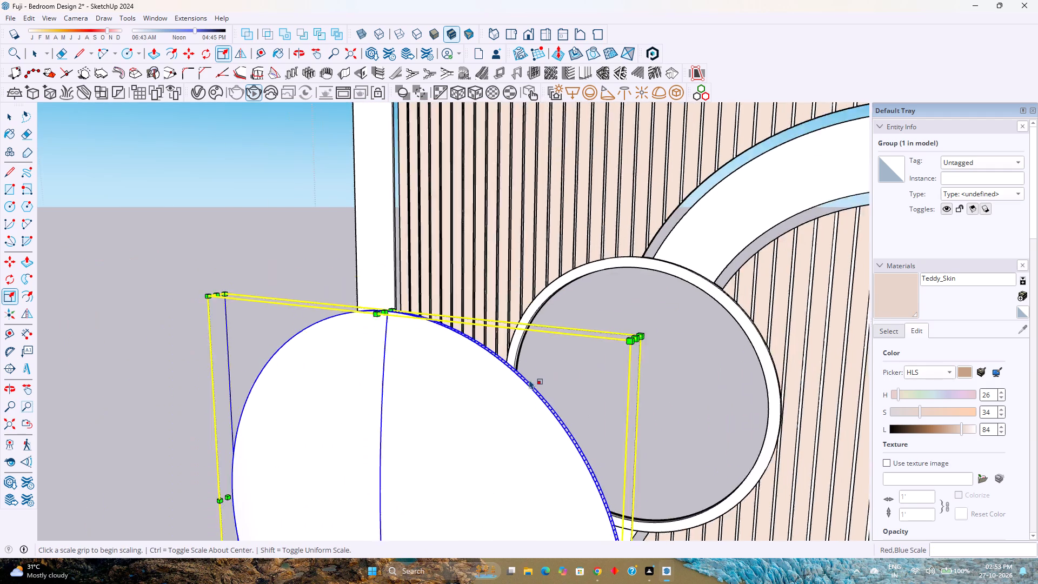
scroll(529, 380, "down", 4)
middle_click_drag(436, 434, 480, 409)
scroll(497, 400, "down", 5)
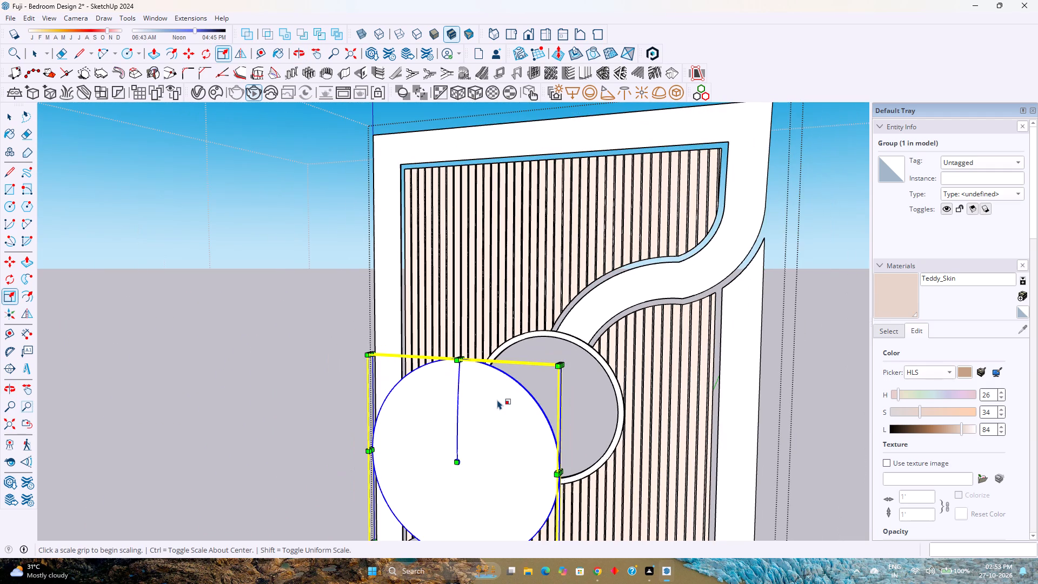
key("m")
scroll(562, 364, "up", 8)
middle_click_drag(562, 364, 553, 369)
key("ctrl+x")
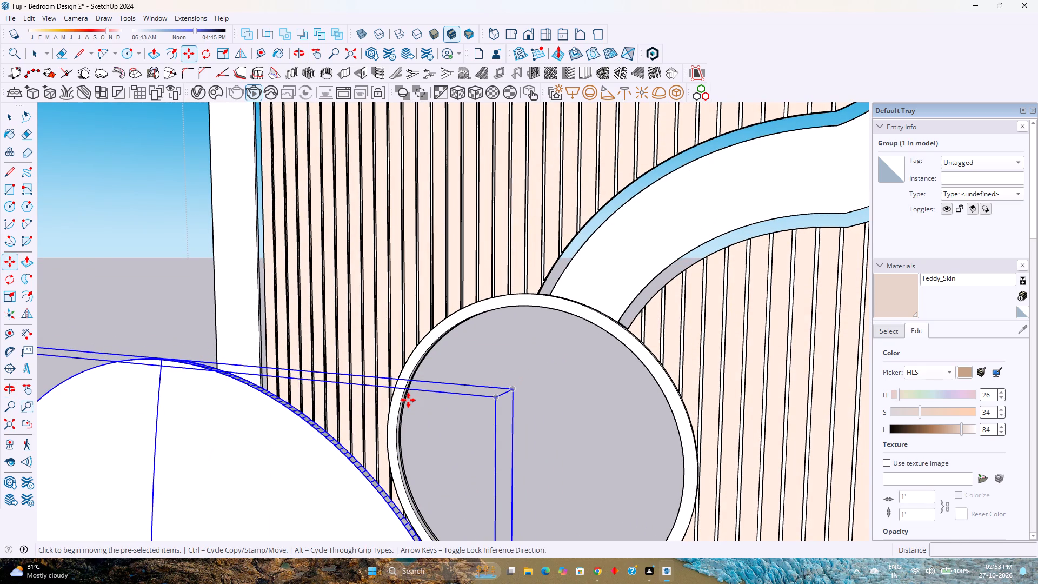
Open the ring's group and paste the cut disc inside it, placed over the ring's opening.
key("space")
double_click(557, 300)
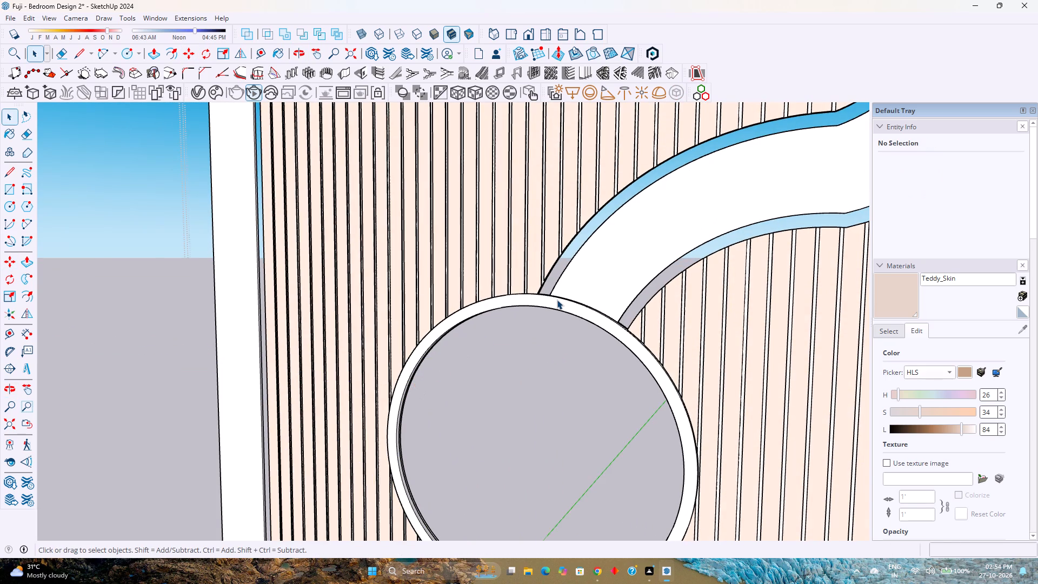
scroll(557, 300, "up", 4)
double_click(557, 302)
scroll(557, 302, "up", 2)
scroll(528, 332, "down", 5)
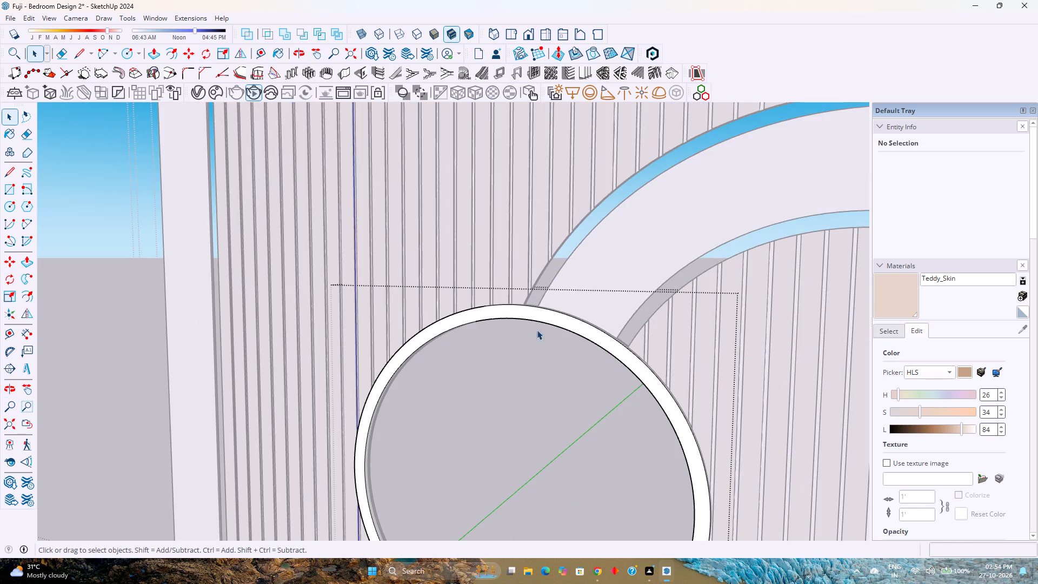
scroll(560, 322, "down", 5)
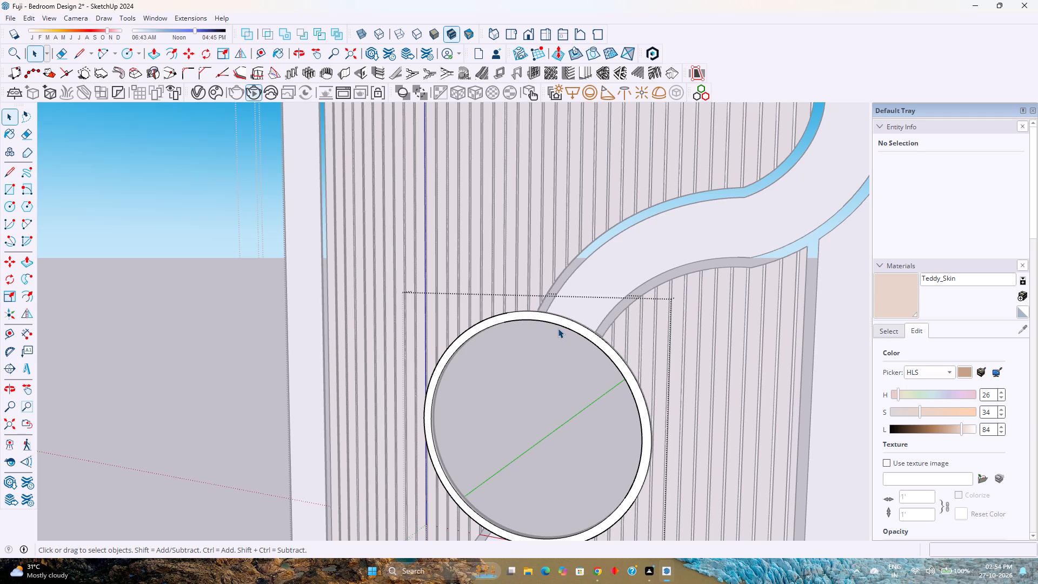
key("Escape")
left_click(565, 326)
double_click(565, 325)
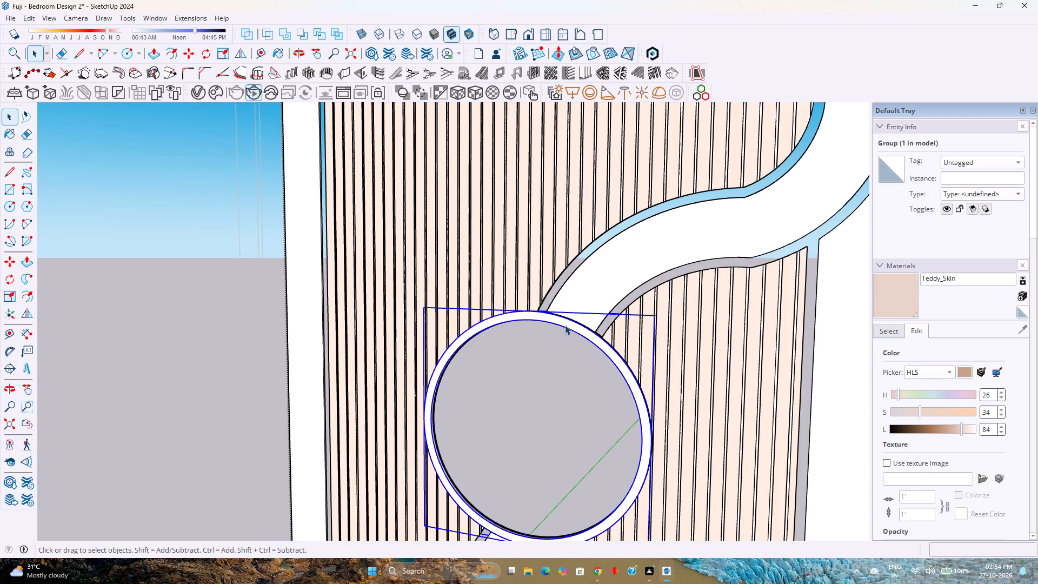
left_click(567, 324)
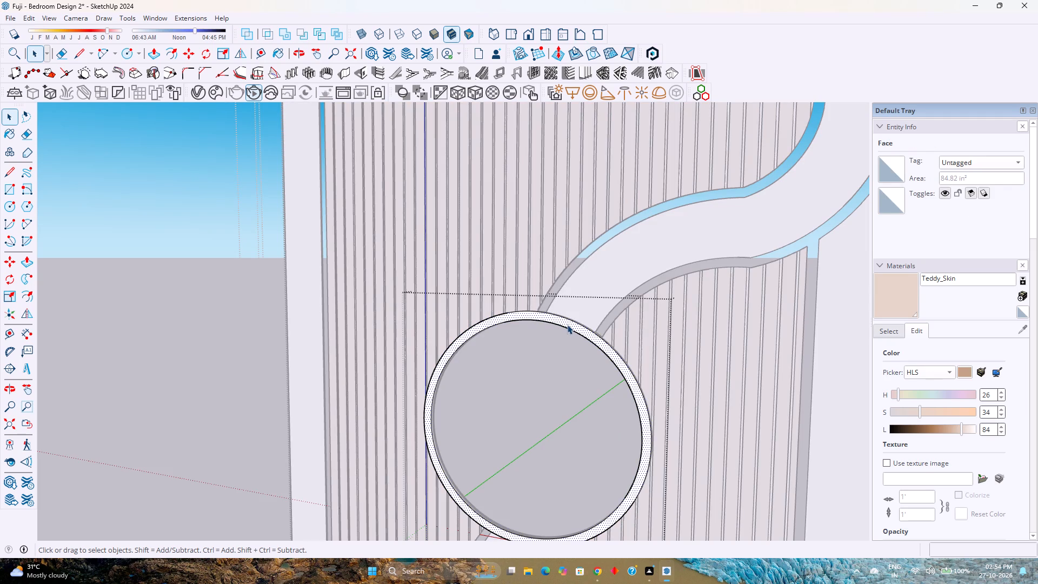
left_click(567, 324)
key("ctrl+v")
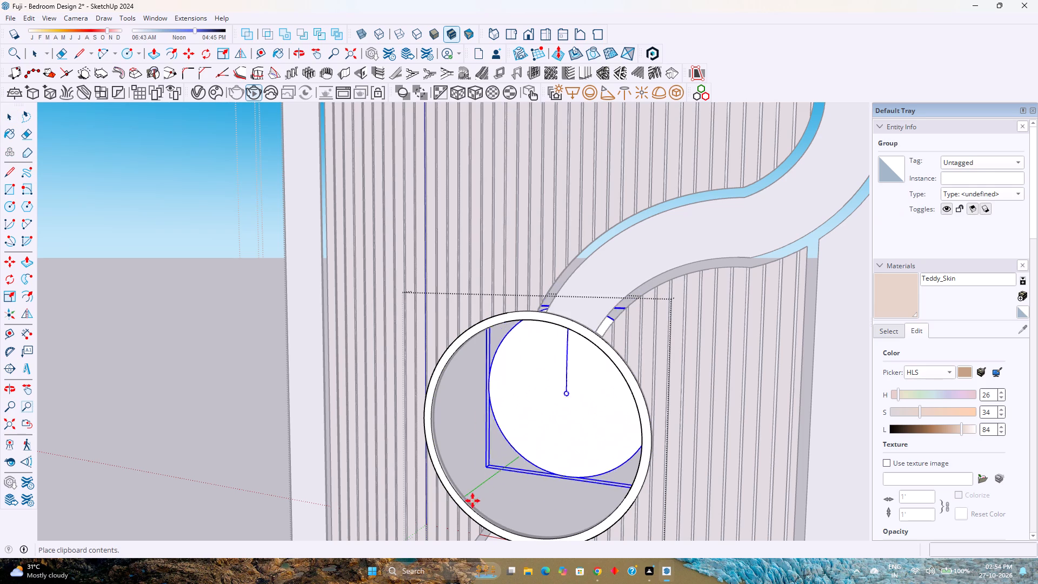
left_click(430, 520)
Move the disc about 2 1/16" from its lower rim onto the lower inner edge of the ring.
scroll(573, 450, "down", 4)
middle_click_drag(573, 450, 520, 436)
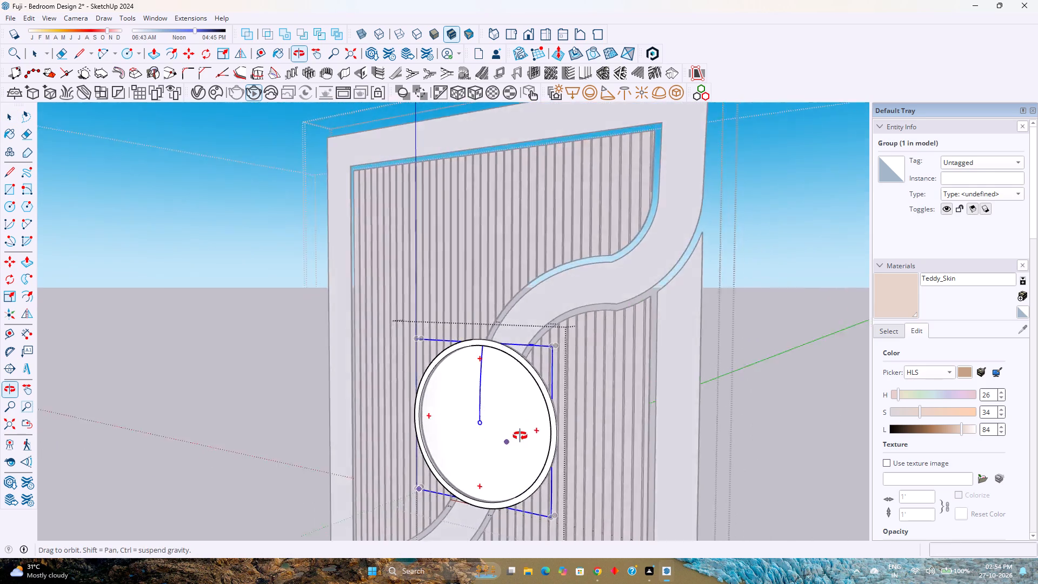
middle_click_drag(520, 436, 301, 446)
middle_click_drag(294, 447, 495, 442)
middle_click(495, 442)
scroll(592, 482, "up", 4)
scroll(496, 467, "up", 8)
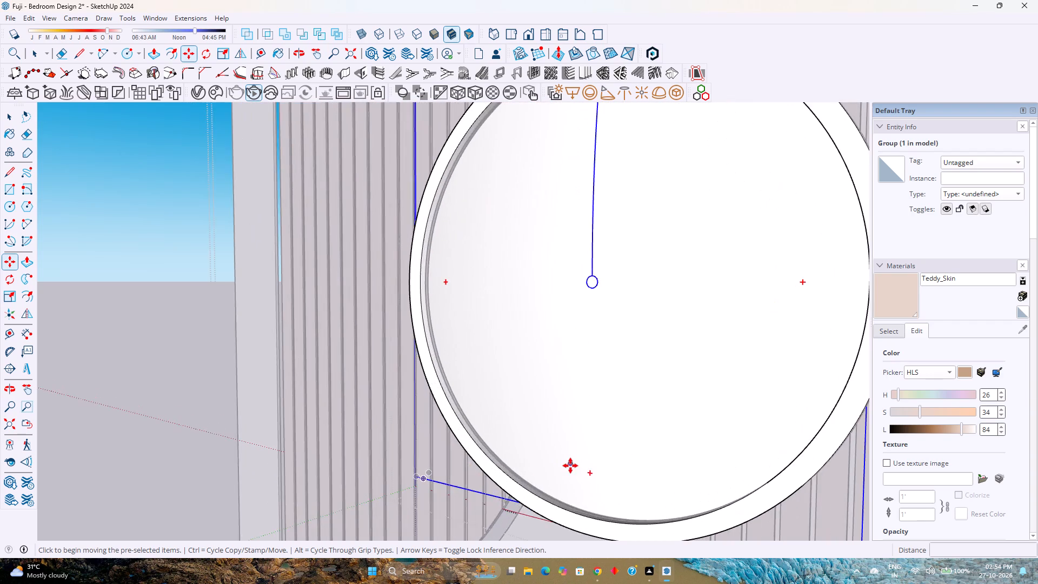
scroll(570, 466, "up", 2)
middle_click_drag(568, 463, 352, 462)
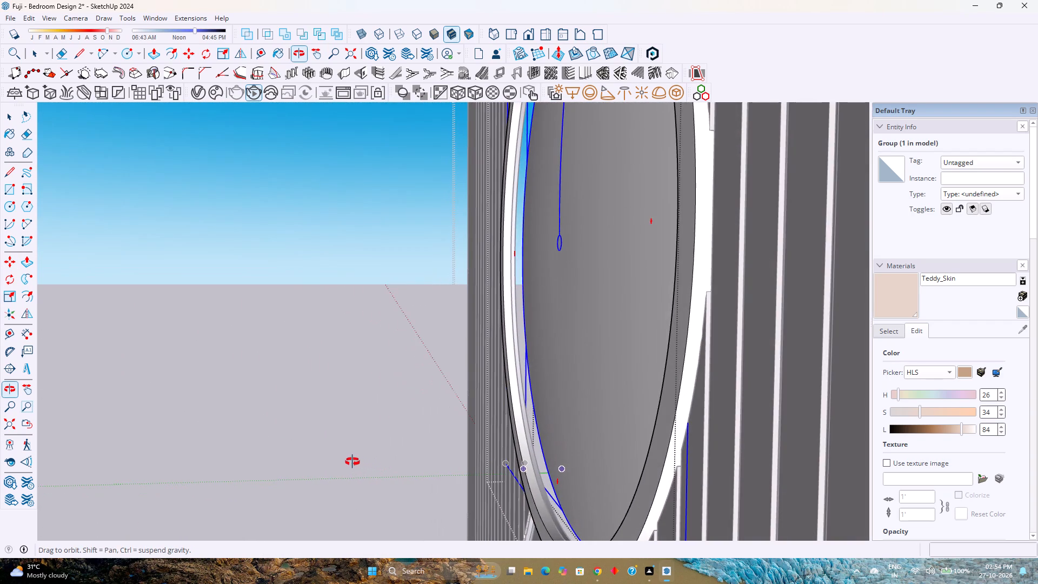
middle_click_drag(352, 462, 842, 493)
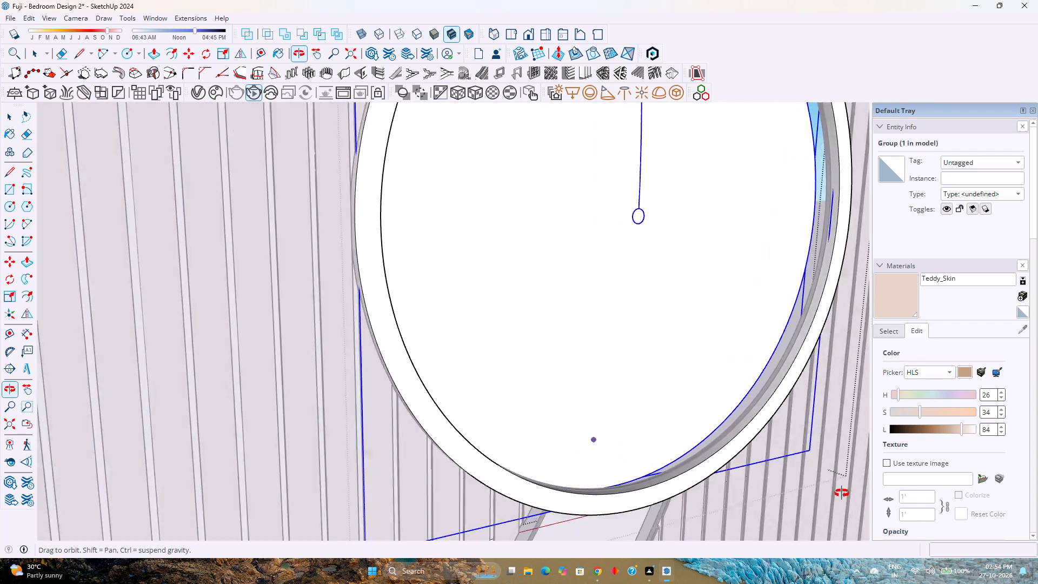
middle_click_drag(842, 493, 465, 485)
scroll(461, 479, "down", 5)
middle_click_drag(496, 467, 354, 456)
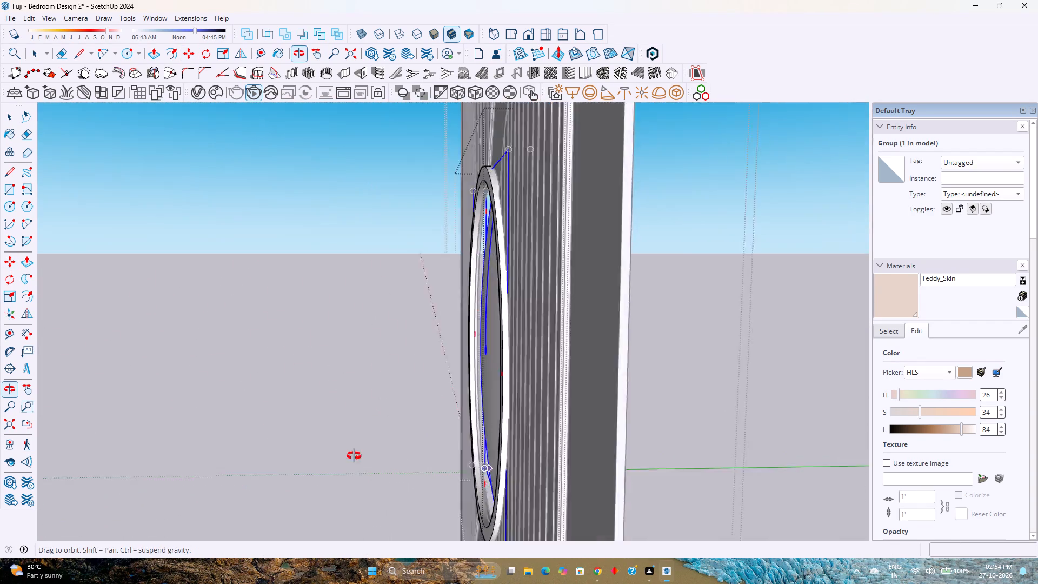
middle_click_drag(354, 456, 176, 454)
middle_click(176, 454)
middle_click(176, 454)
scroll(628, 431, "up", 14)
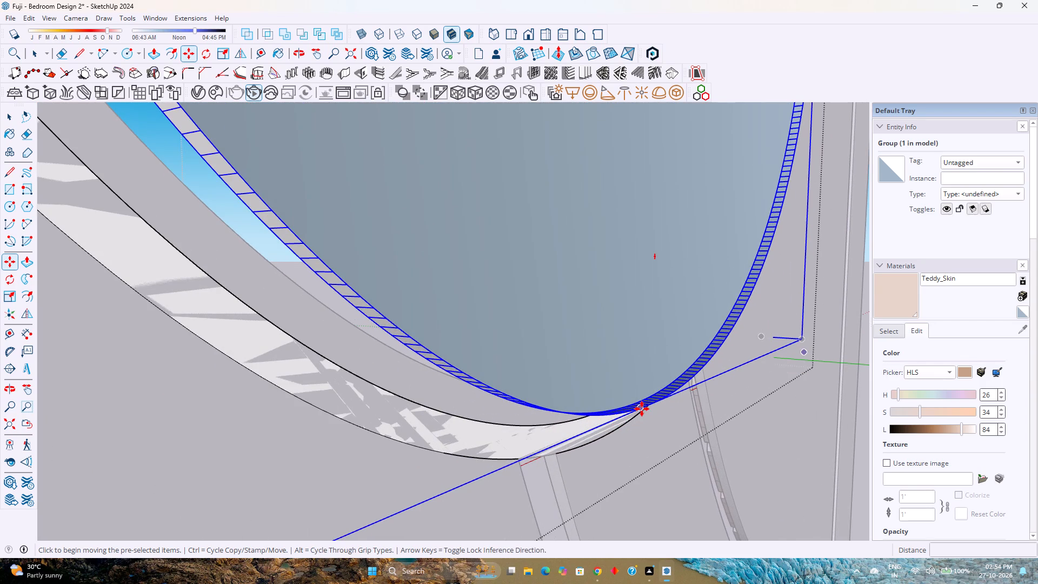
left_click(642, 409)
left_click(545, 424)
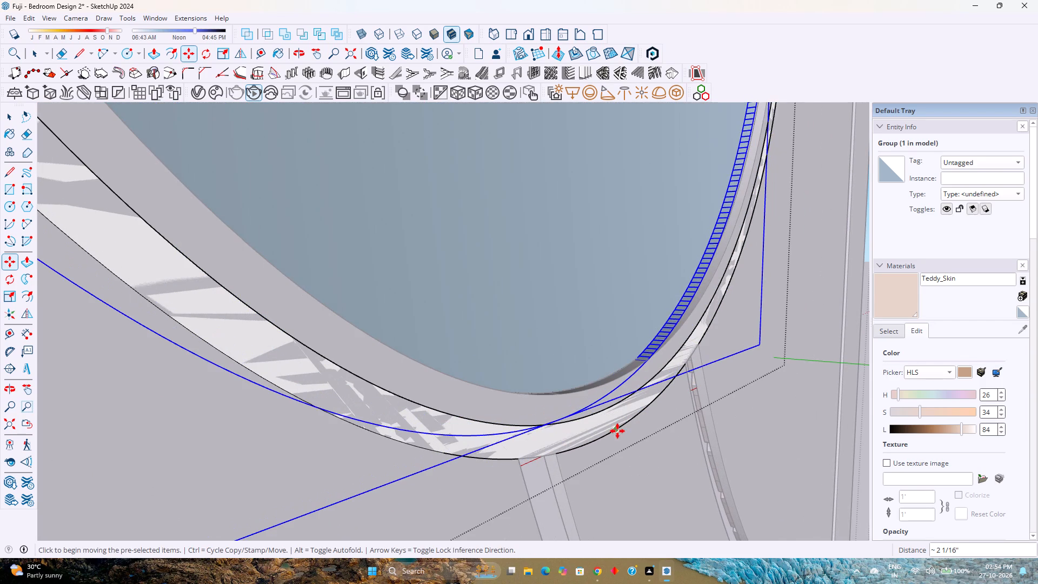
Move the disc 1 3/8" sideways from its outer side edge onto the ring's rim edge, seen from the back.
middle_click_drag(608, 435, 351, 466)
scroll(378, 464, "down", 17)
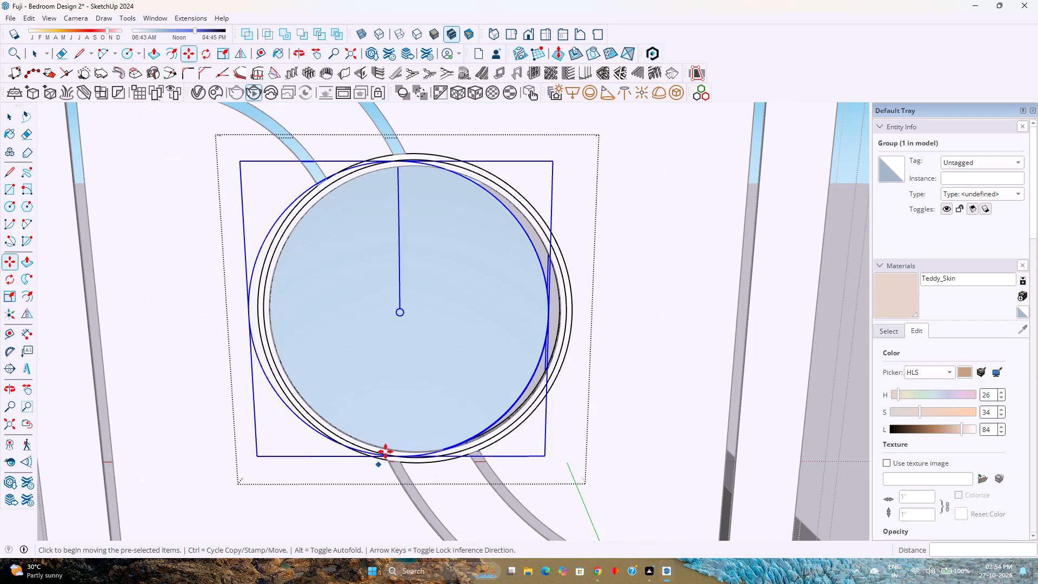
middle_click_drag(511, 356, 322, 359)
middle_click(71, 414)
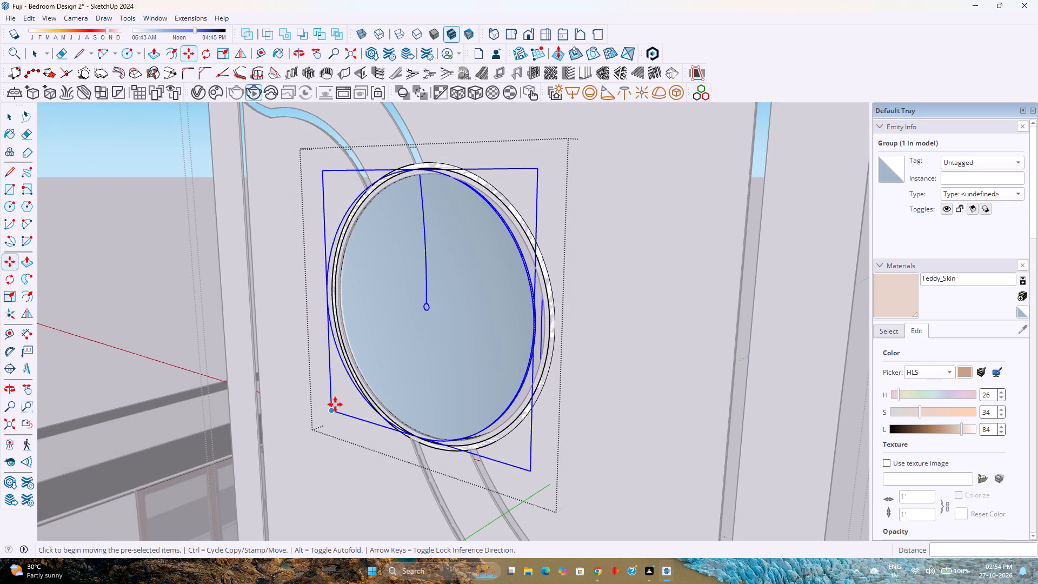
scroll(335, 404, "down", 5)
middle_click_drag(464, 404, 85, 403)
middle_click_drag(485, 370, 192, 396)
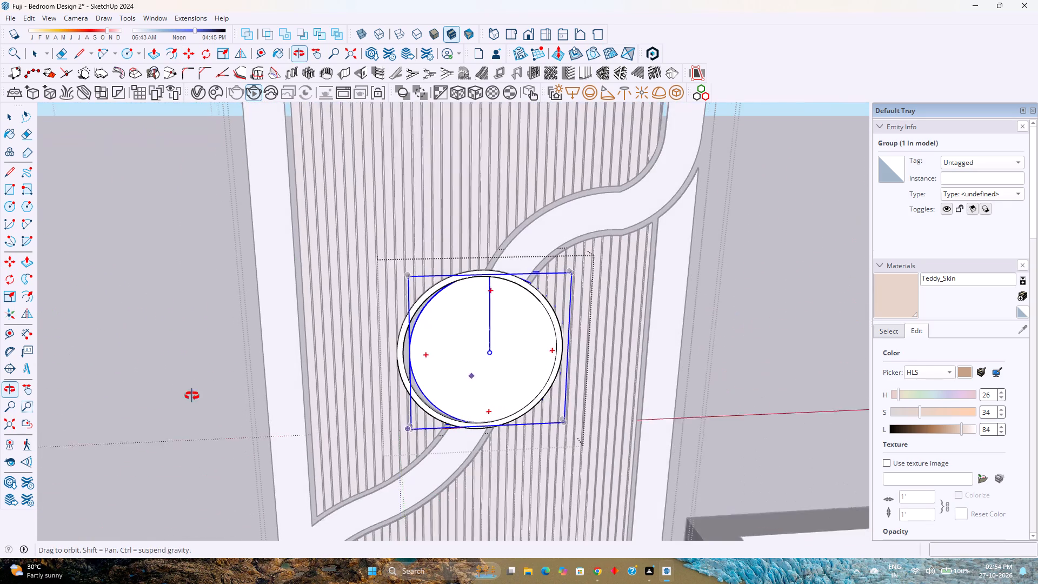
middle_click_drag(192, 396, 189, 396)
scroll(511, 368, "up", 4)
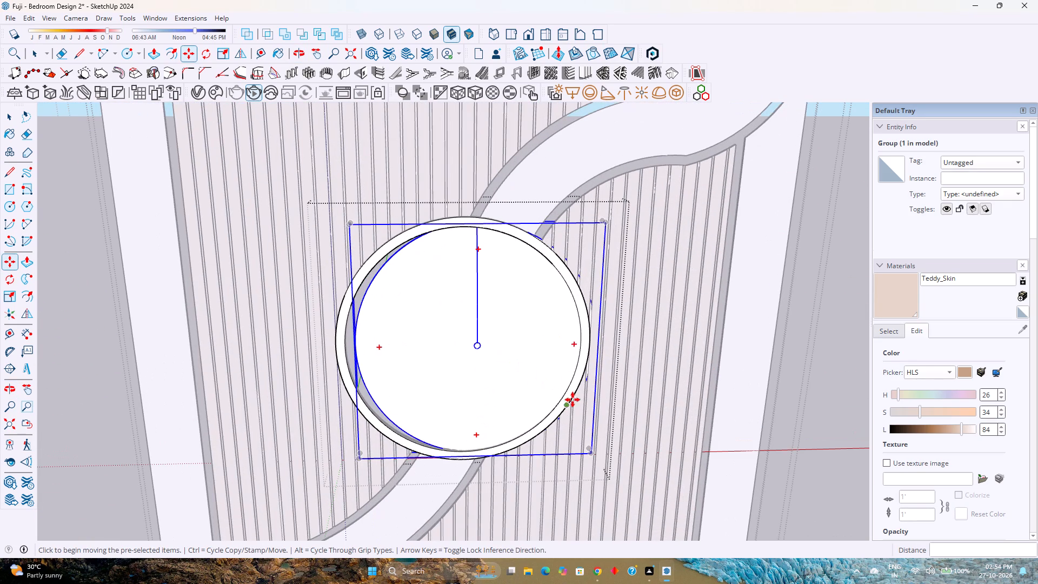
middle_click_drag(617, 372, 296, 394)
middle_click(288, 394)
scroll(613, 379, "down", 3)
middle_click_drag(613, 379, 405, 378)
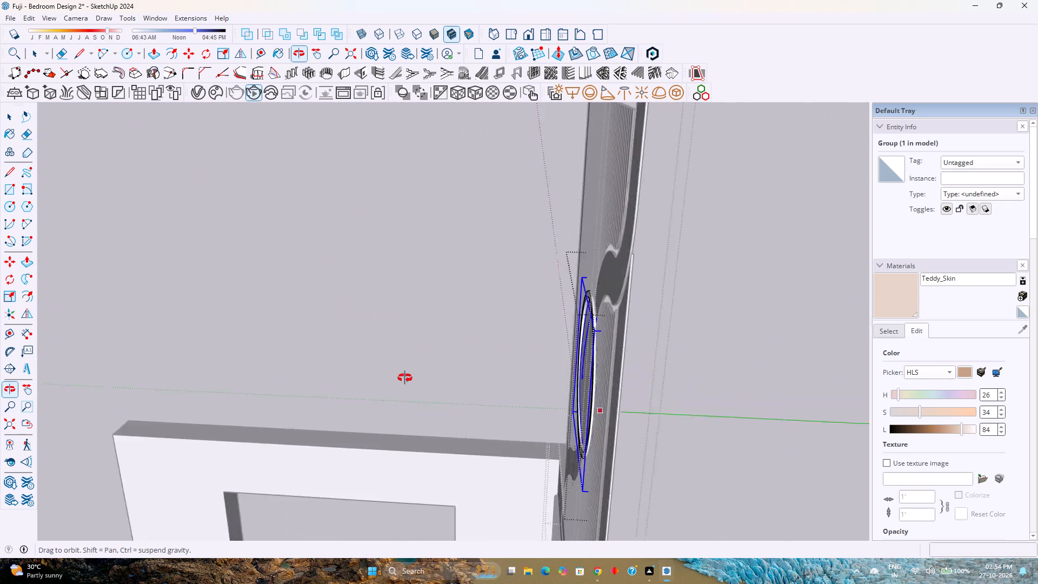
middle_click_drag(405, 378, 325, 376)
middle_click_drag(626, 443, 393, 402)
scroll(557, 446, "up", 4)
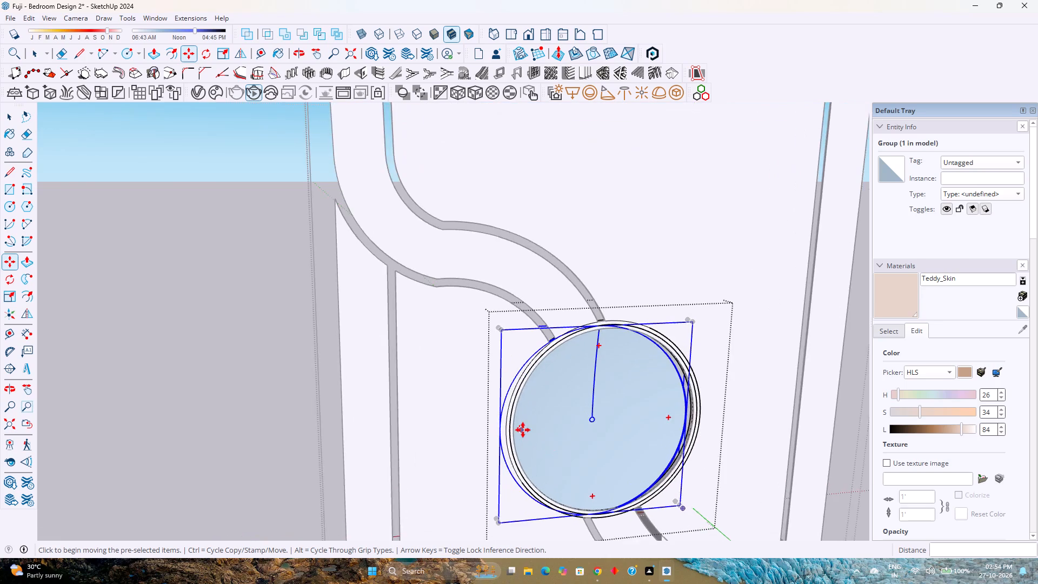
scroll(523, 430, "up", 5)
left_click(483, 427)
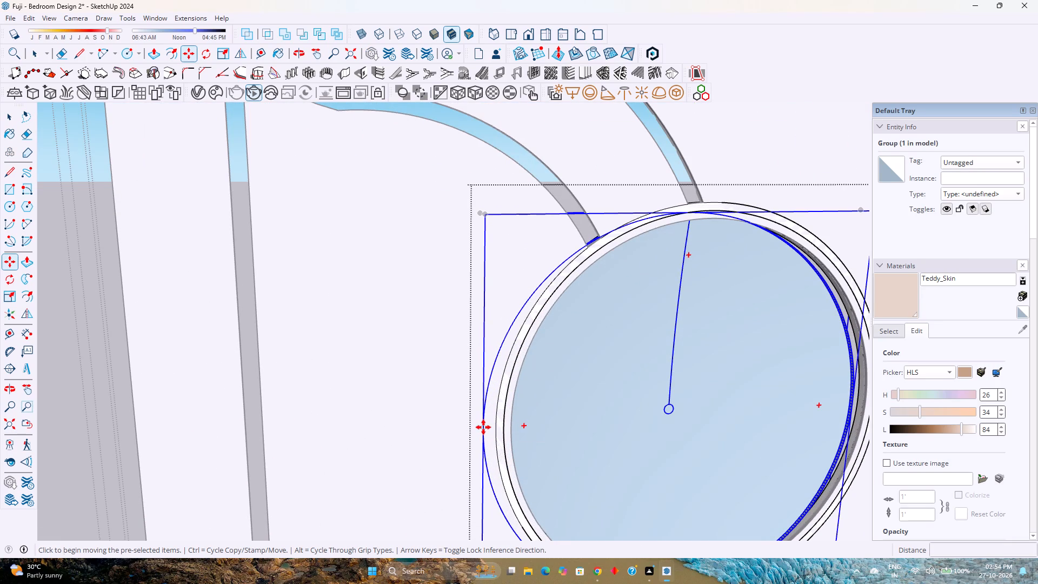
left_click(504, 424)
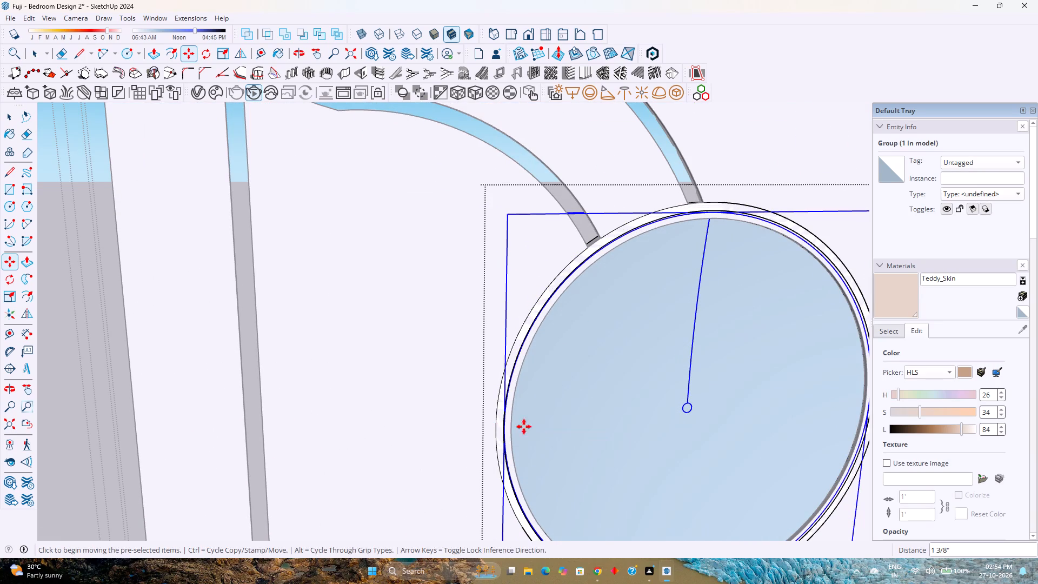
Examine how the disc sits within the ring from the back, side and front of the panel.
scroll(638, 436, "down", 3)
middle_click_drag(638, 437, 537, 401)
scroll(537, 401, "down", 4)
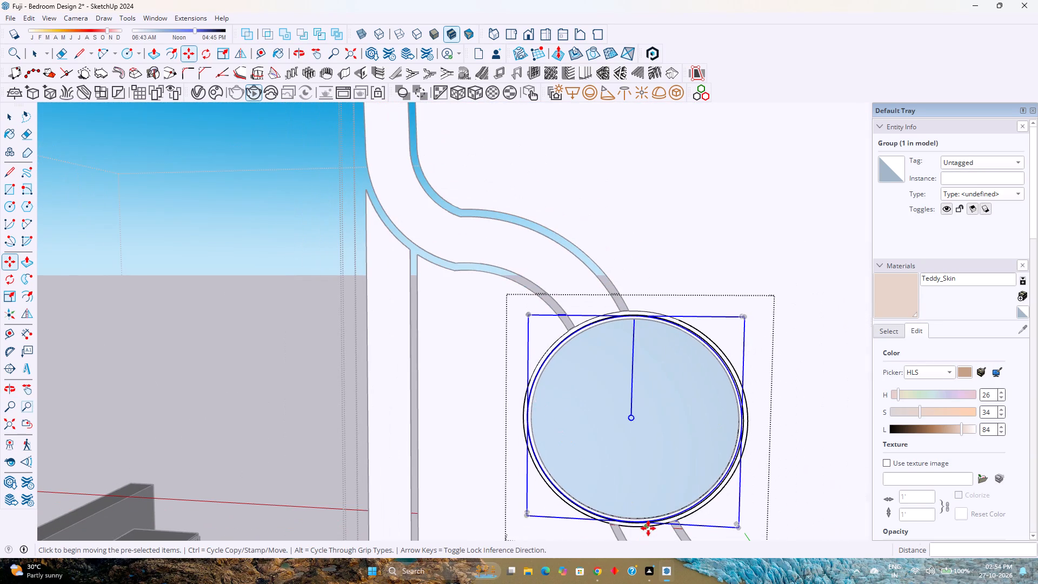
scroll(648, 528, "up", 5)
scroll(735, 506, "up", 3)
middle_click_drag(734, 494, 551, 493)
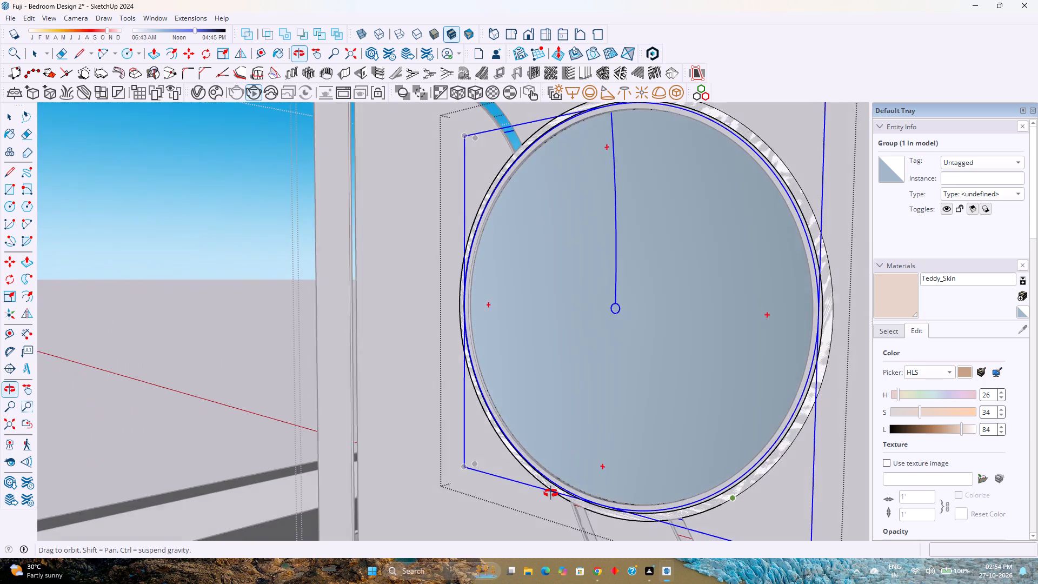
middle_click_drag(551, 493, 511, 502)
middle_click(511, 502)
middle_click_drag(754, 478, 438, 475)
middle_click(438, 475)
scroll(438, 475, "down", 5)
middle_click_drag(669, 433, 642, 428)
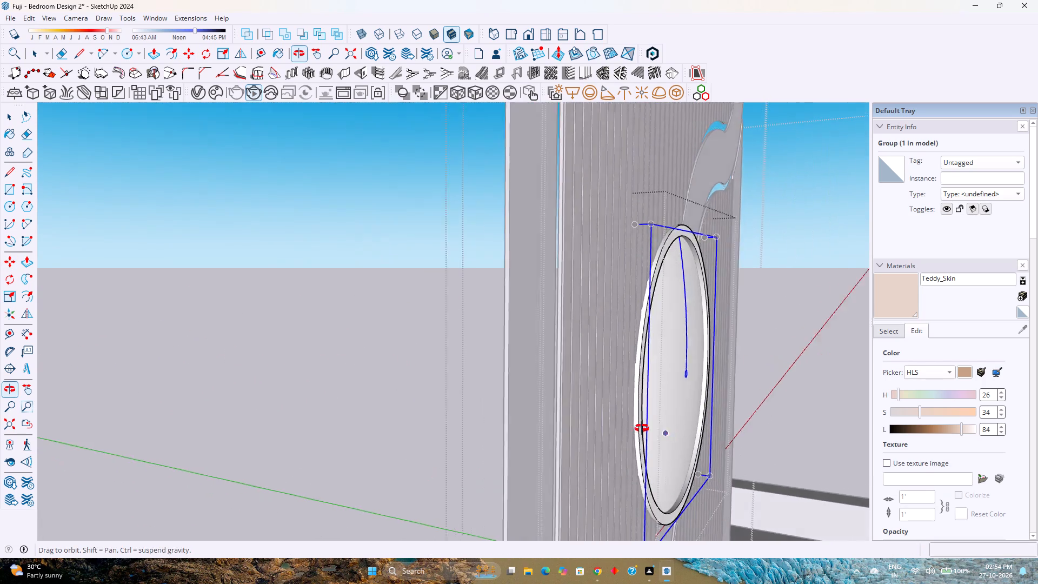
middle_click_drag(642, 428, 387, 440)
middle_click_drag(641, 413, 503, 389)
scroll(503, 389, "down", 4)
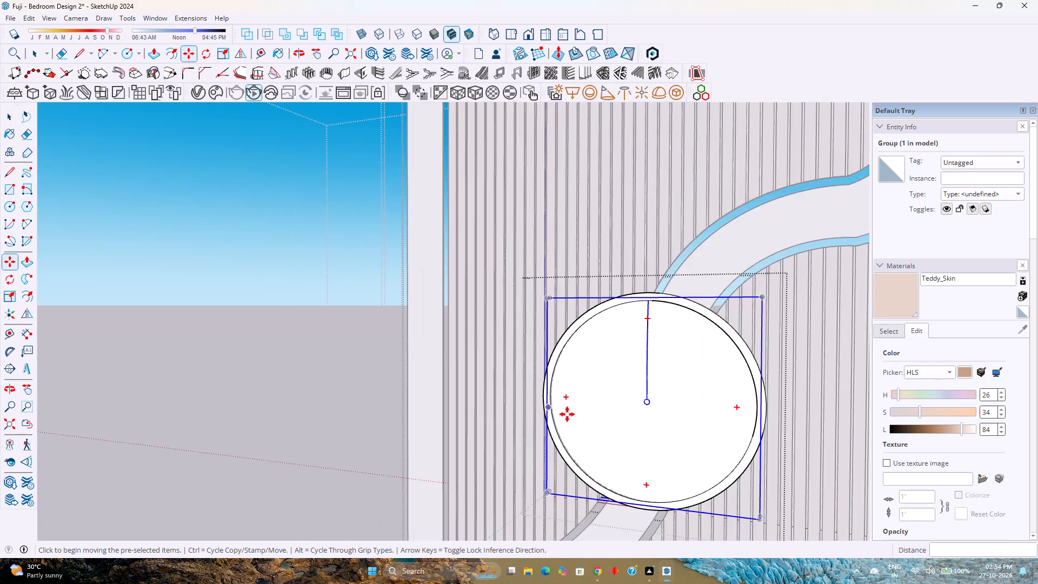
scroll(568, 415, "down", 4)
scroll(646, 432, "up", 8)
middle_click_drag(646, 432, 336, 442)
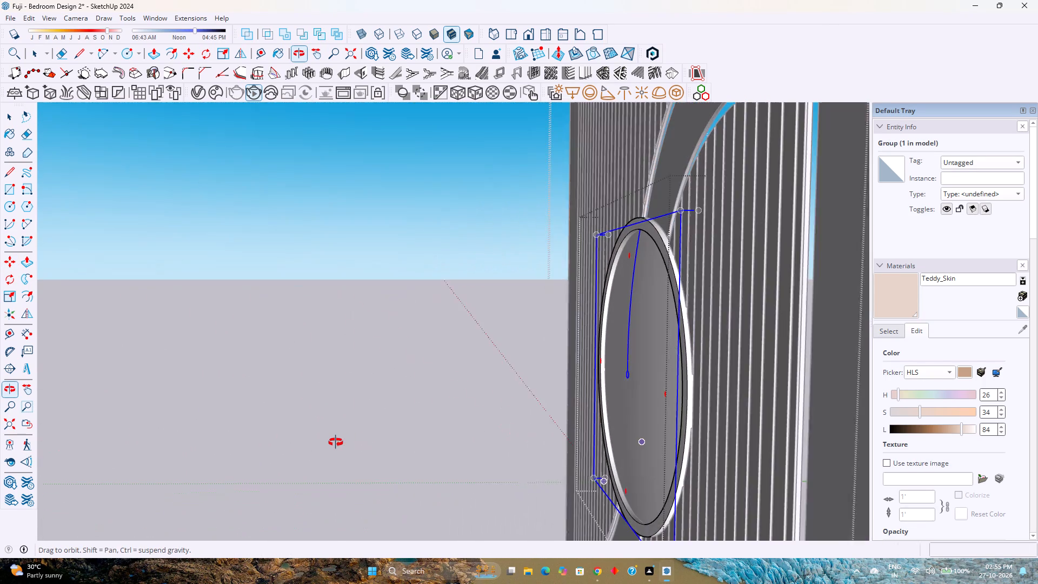
middle_click_drag(336, 442, 656, 481)
scroll(648, 460, "down", 5)
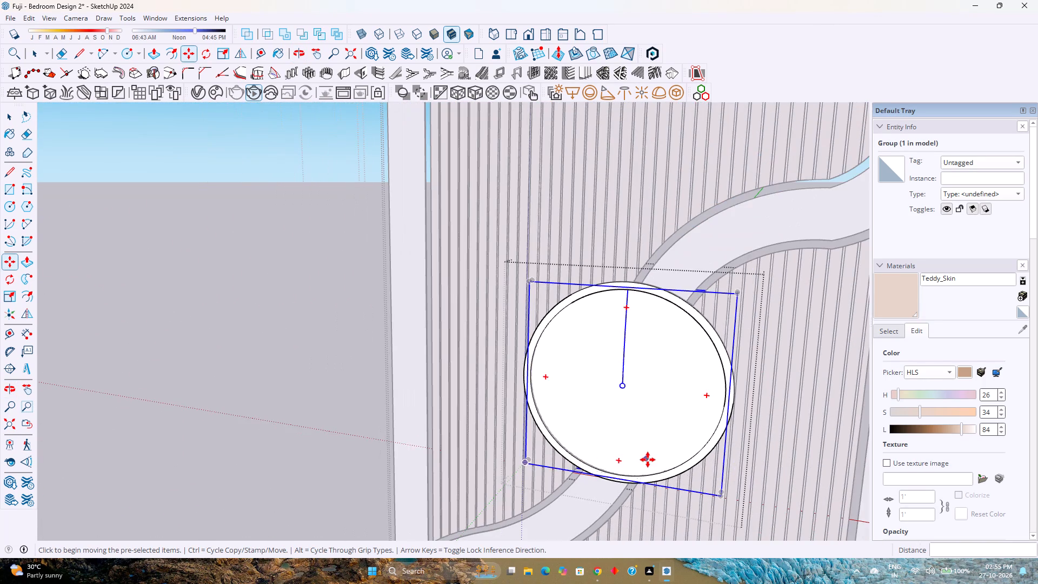
Leave the ring's group and close the slatted panel's group.
key("space")
key("Escape")
scroll(648, 460, "down", 9)
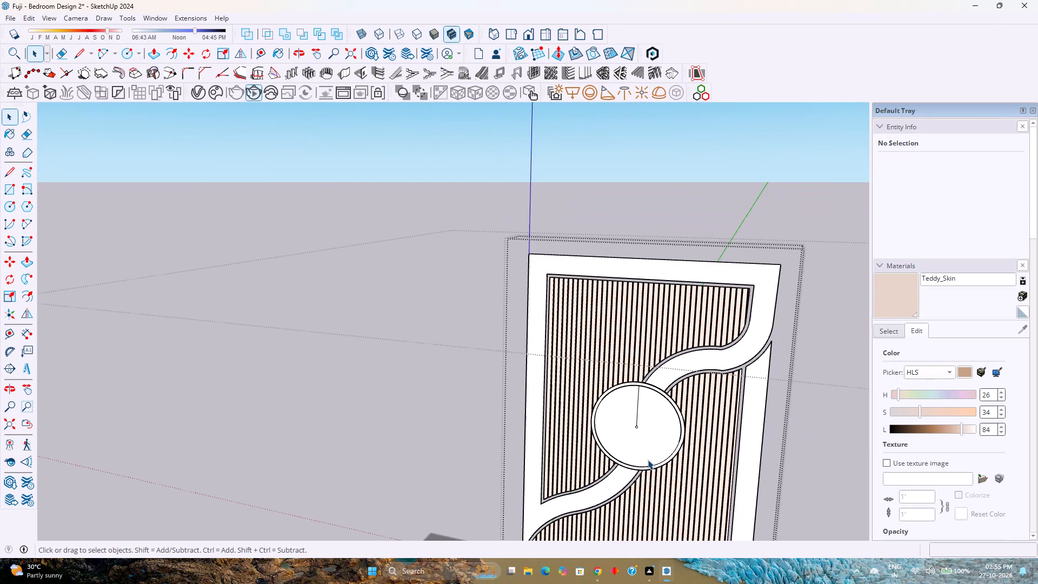
left_click(704, 396)
scroll(704, 395, "up", 2)
scroll(704, 395, "down", 6)
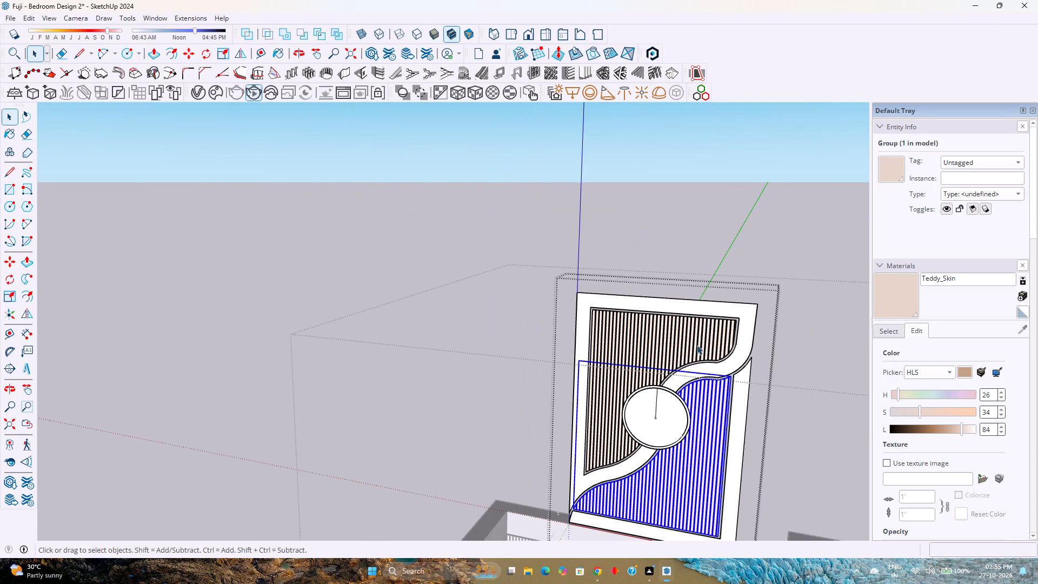
scroll(710, 341, "up", 2)
scroll(711, 341, "down", 3)
left_click(807, 422)
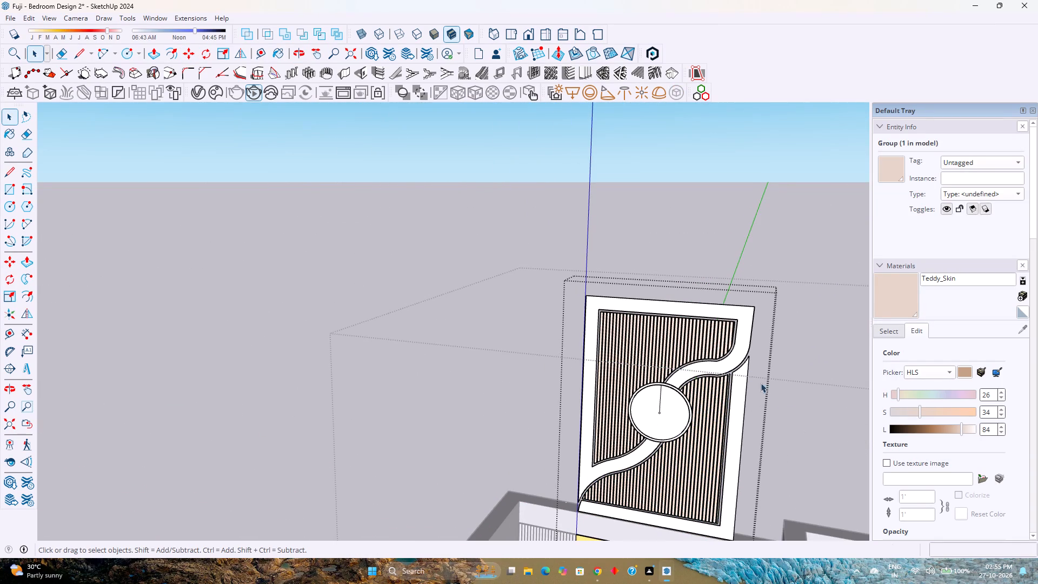
Move the completed panel 10' down along the blue axis, from its top corner onto the wall recess's corner between the fluted strips.
left_click(739, 325)
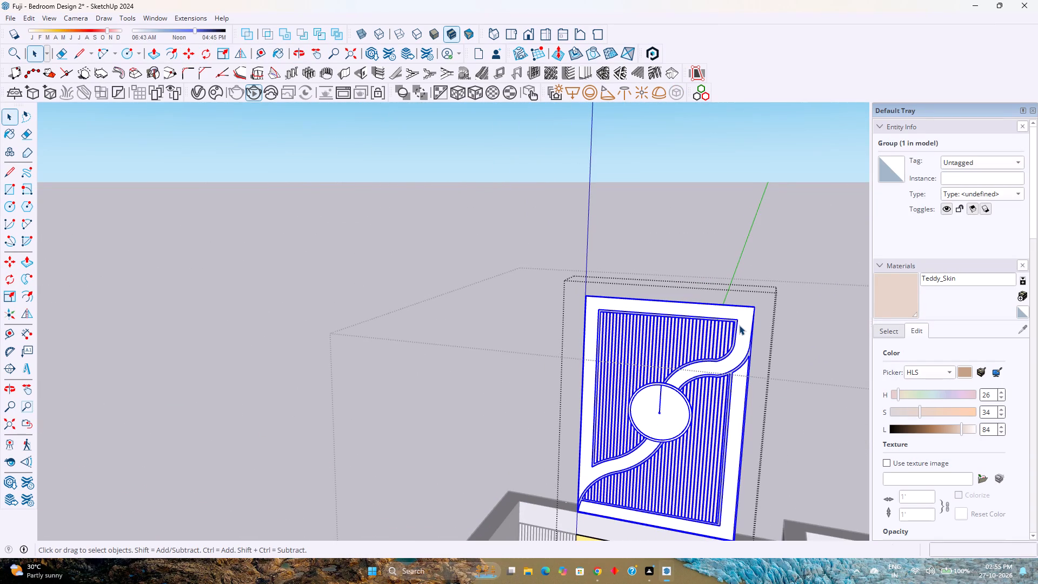
key("m")
scroll(751, 308, "up", 2)
left_click(753, 308)
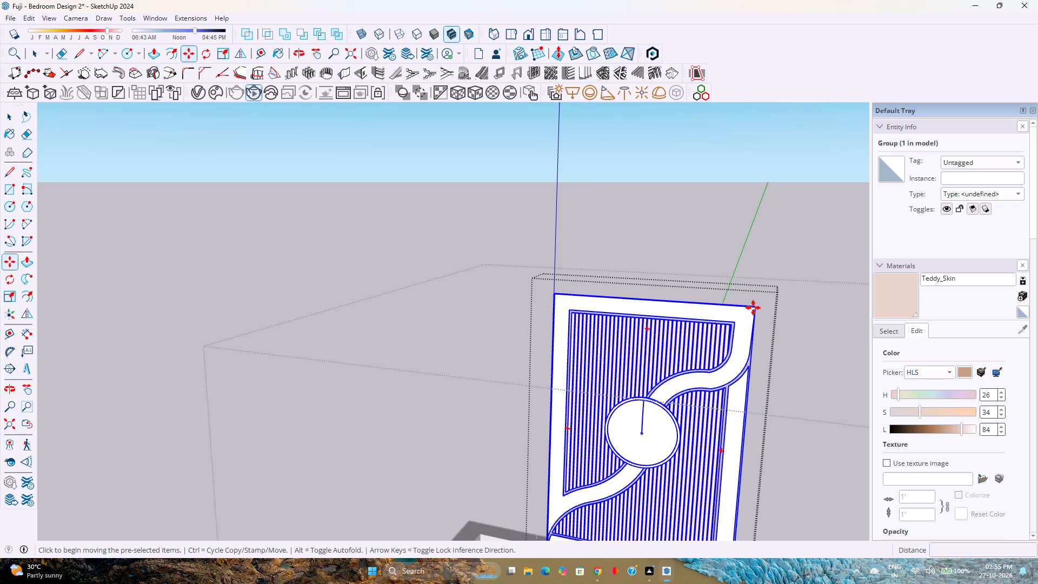
scroll(751, 350, "down", 4)
key("Escape")
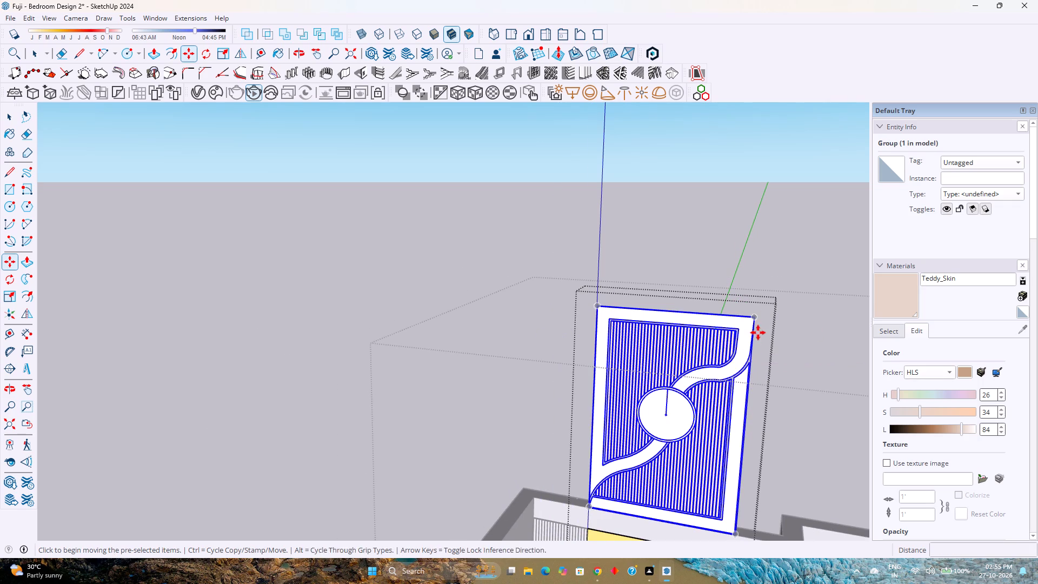
scroll(764, 310, "up", 8)
middle_click_drag(756, 321, 724, 430)
scroll(724, 446, "up", 8)
scroll(704, 473, "up", 13)
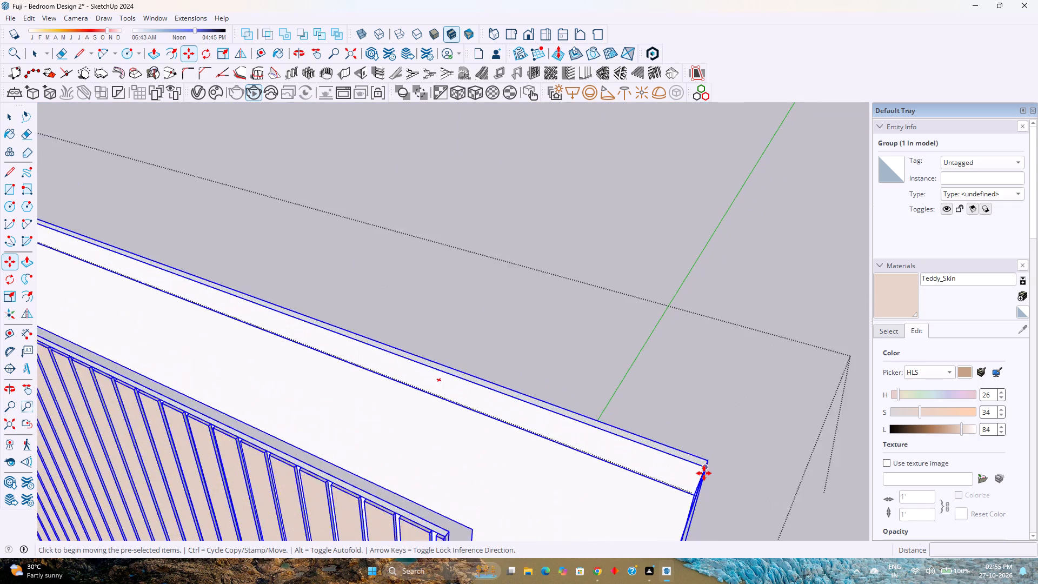
scroll(704, 473, "up", 6)
left_click(705, 461)
scroll(705, 461, "down", 10)
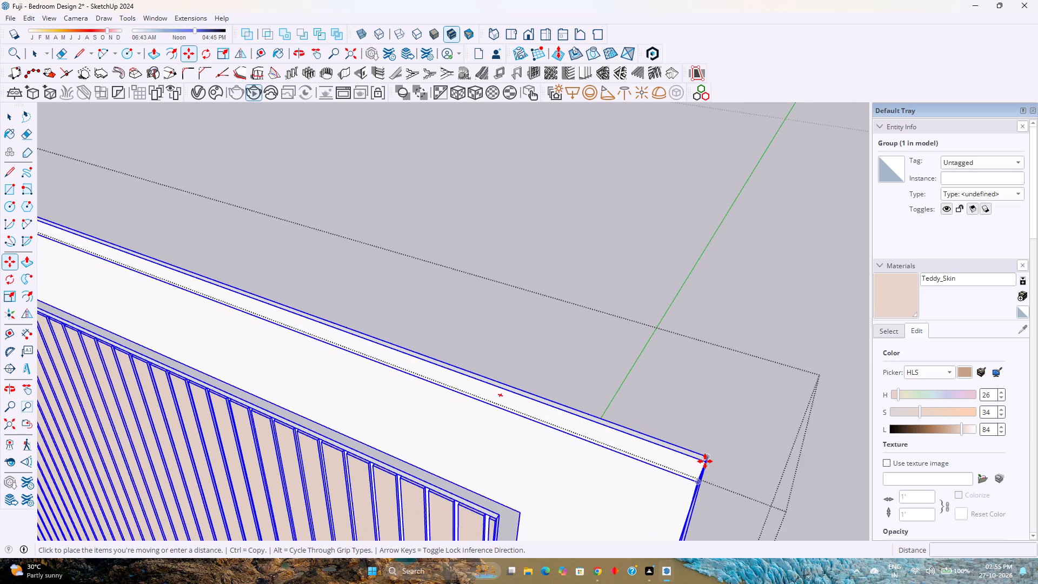
scroll(705, 461, "down", 18)
scroll(583, 516, "down", 10)
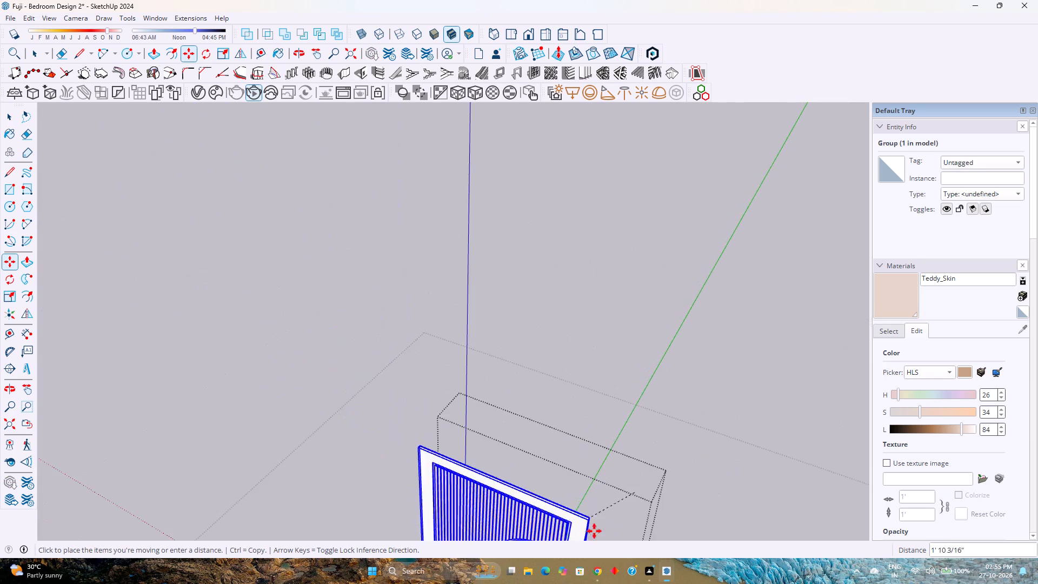
middle_click_drag(595, 539, 554, 387, "shift")
middle_click(554, 387, "shift")
scroll(554, 387, "down", 11)
scroll(548, 478, "up", 4)
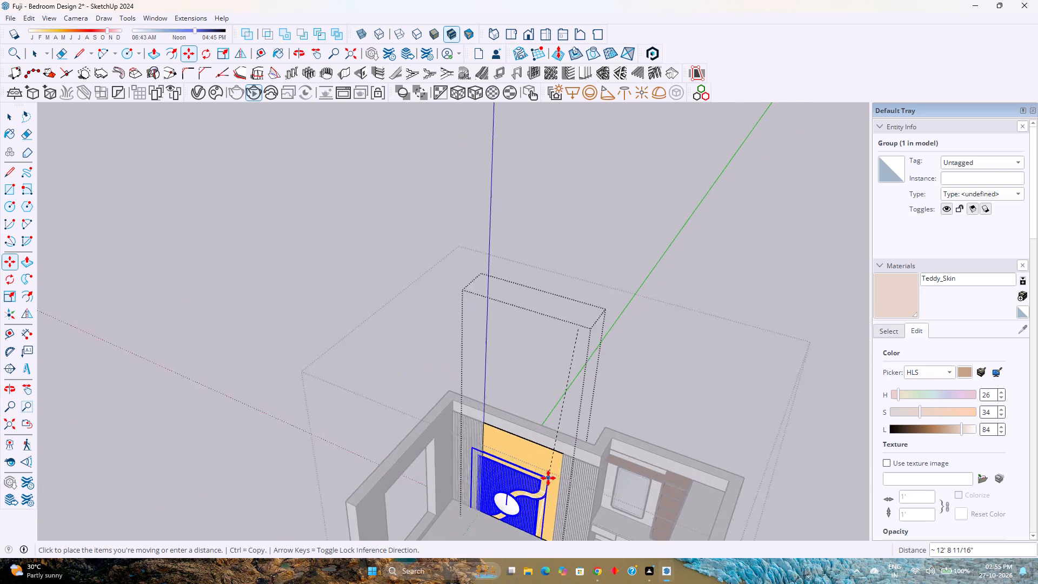
scroll(548, 478, "up", 12)
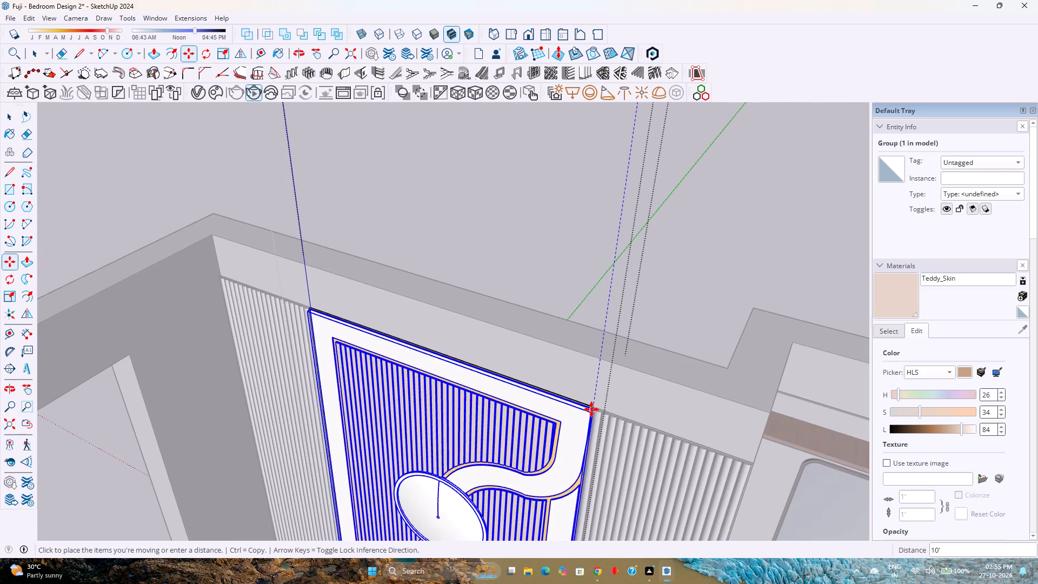
scroll(591, 409, "up", 10)
left_click(591, 409)
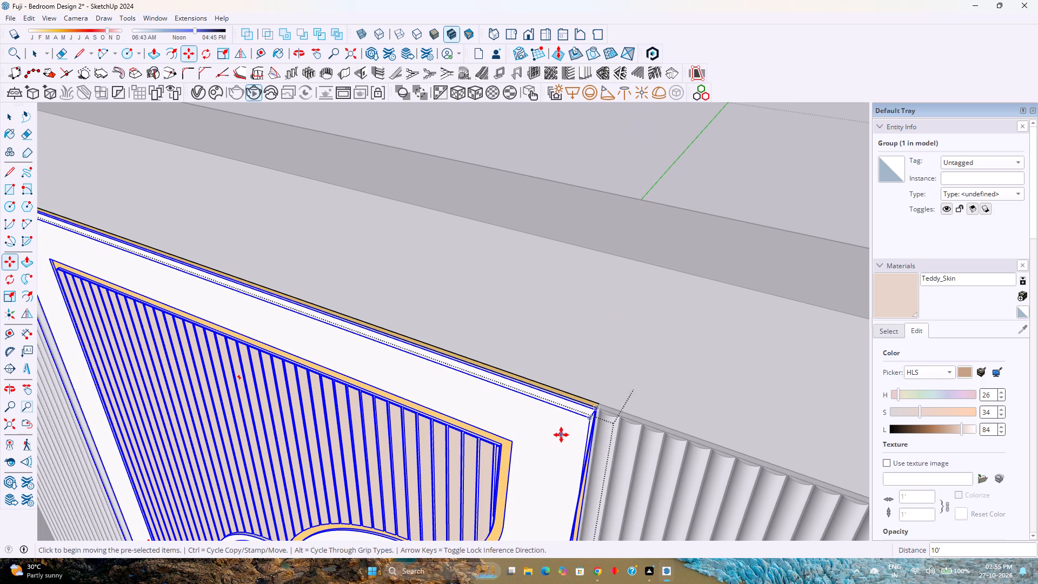
key("space")
scroll(561, 435, "down", 3)
key("Escape")
Examine how the decorative panel sits on the bedroom's back wall, from above and from the front.
scroll(561, 435, "down", 9)
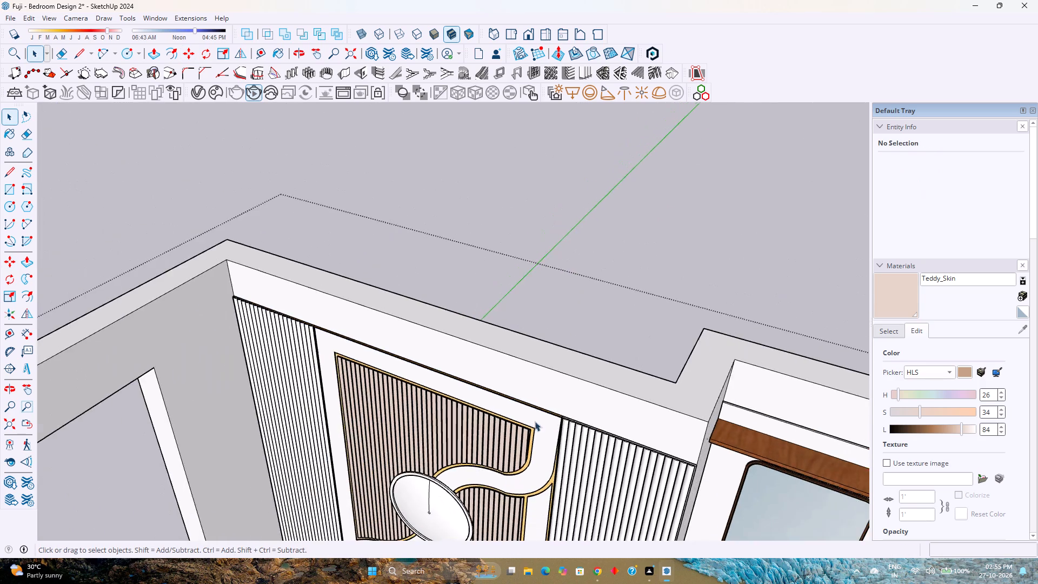
middle_click_drag(534, 423, 574, 347)
middle_click(575, 346)
scroll(597, 341, "down", 4)
middle_click_drag(466, 405, 523, 349)
scroll(577, 348, "down", 4)
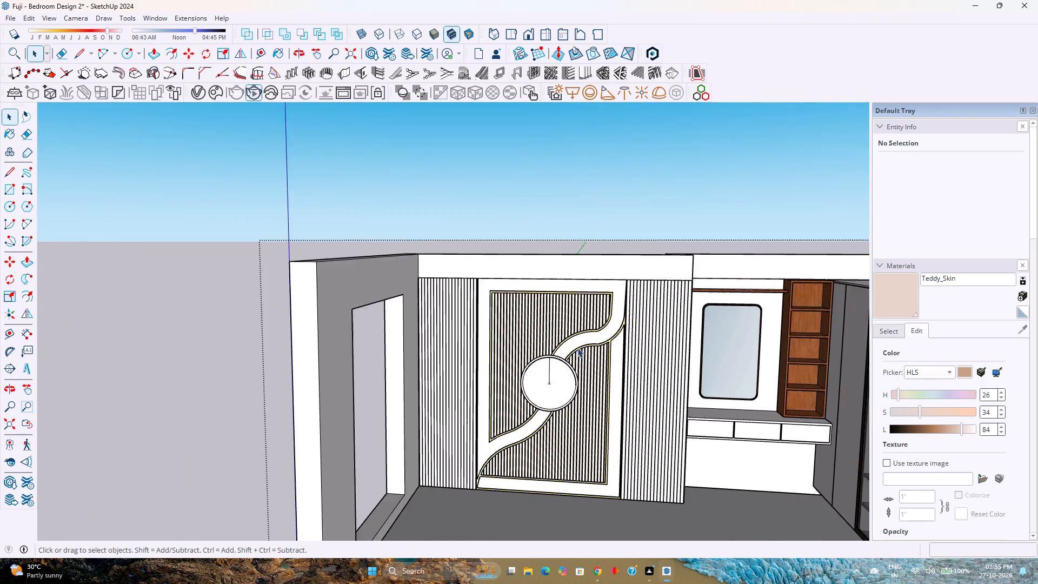
scroll(577, 348, "down", 3)
middle_click_drag(578, 384, 593, 375)
middle_click(593, 375)
Save the bedroom model.
left_click(607, 475)
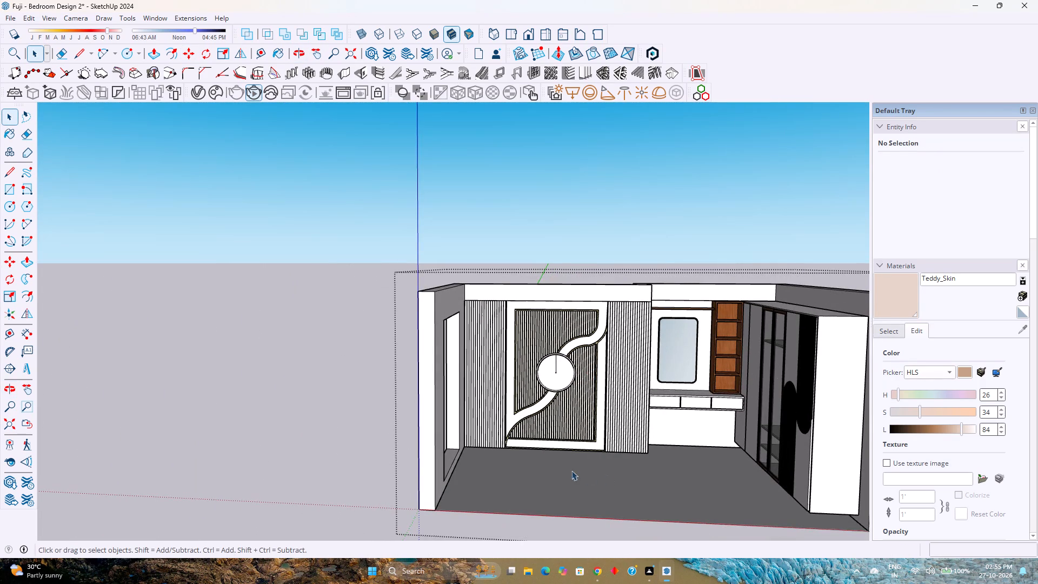
scroll(564, 468, "down", 2)
key("grave")
key("Escape")
key("ctrl+s")
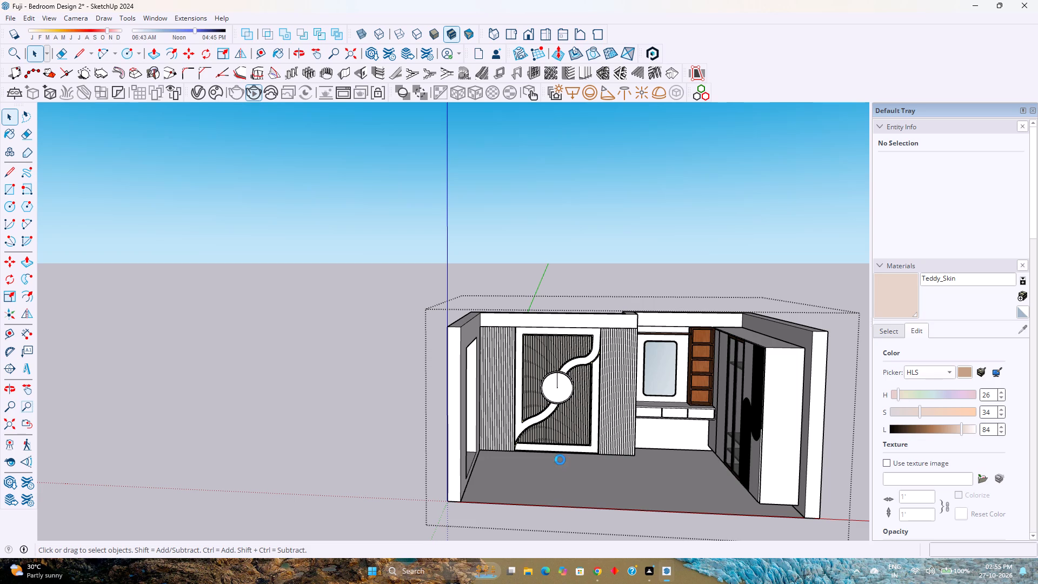
Open the floor's group, thicken the floor face downward by 6" with Push/Pull, and close the floor's and room's groups.
scroll(573, 487, "down", 2)
double_click(585, 481)
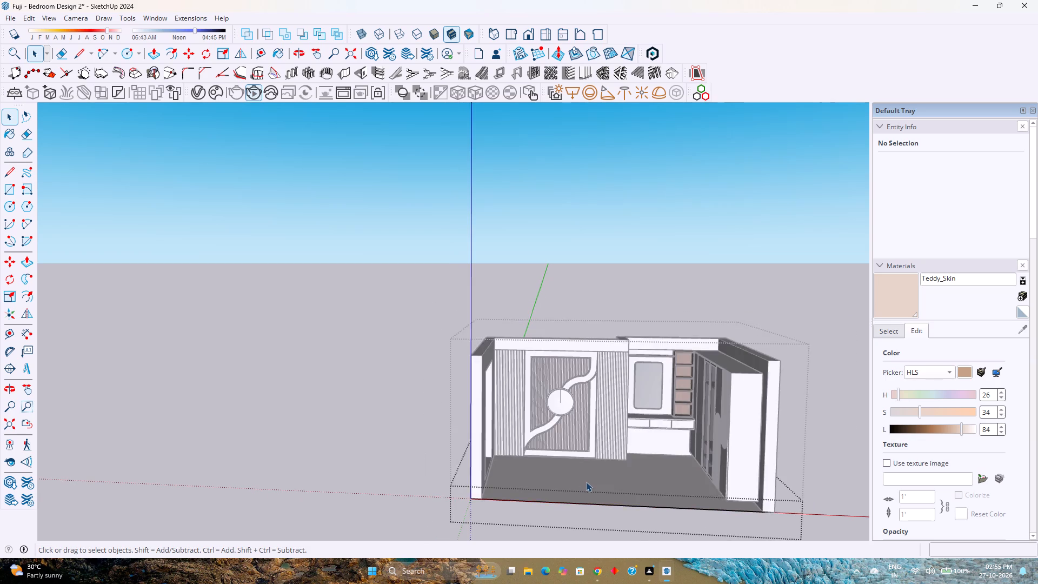
scroll(587, 482, "up", 4)
key("p")
left_click(587, 482)
key("6")
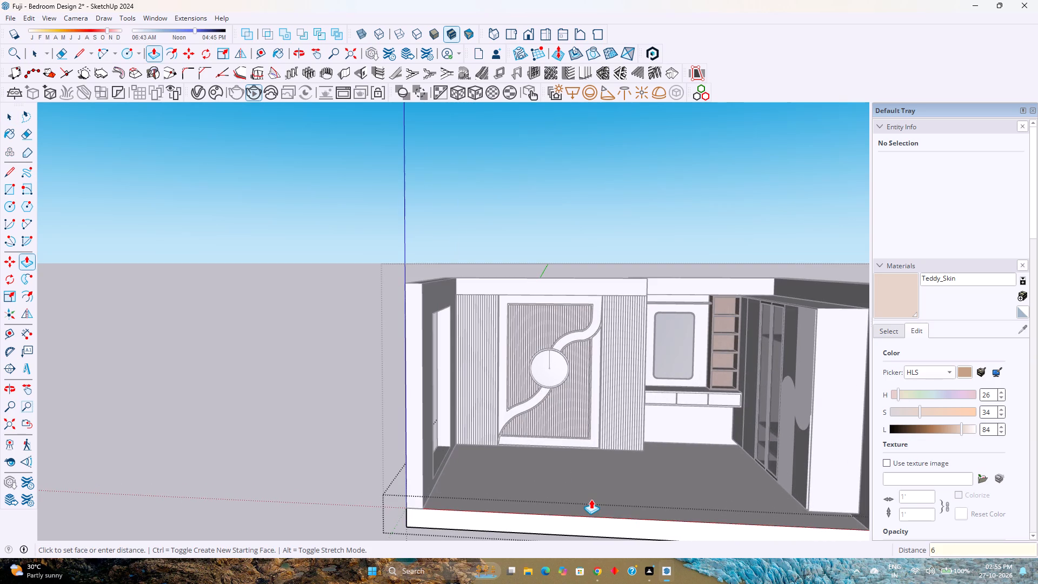
key("Return")
scroll(582, 483, "down", 5)
middle_click_drag(568, 484, 498, 389, "shift")
key("space")
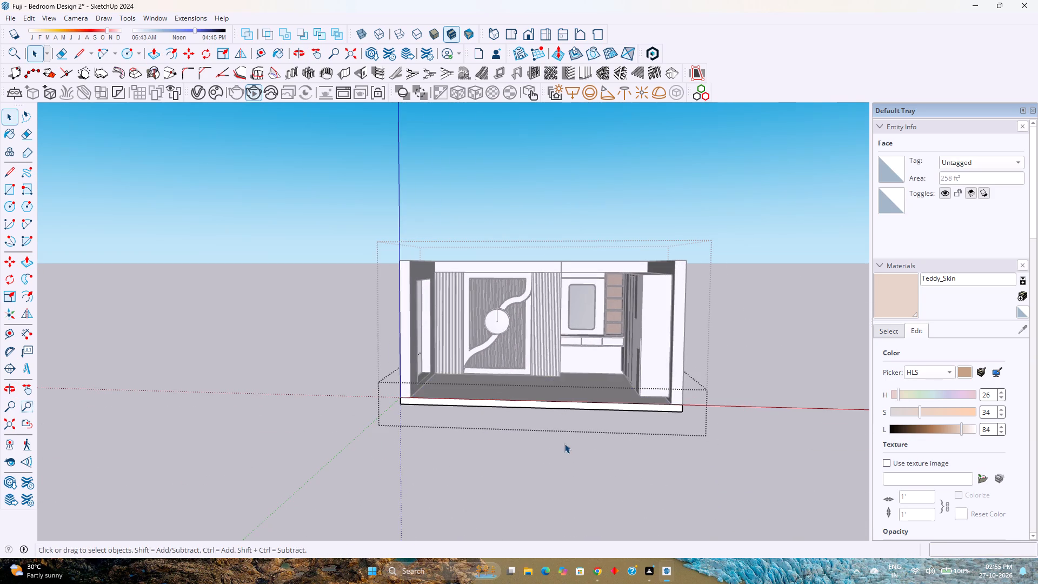
key("Escape")
left_click(638, 412)
key("Escape")
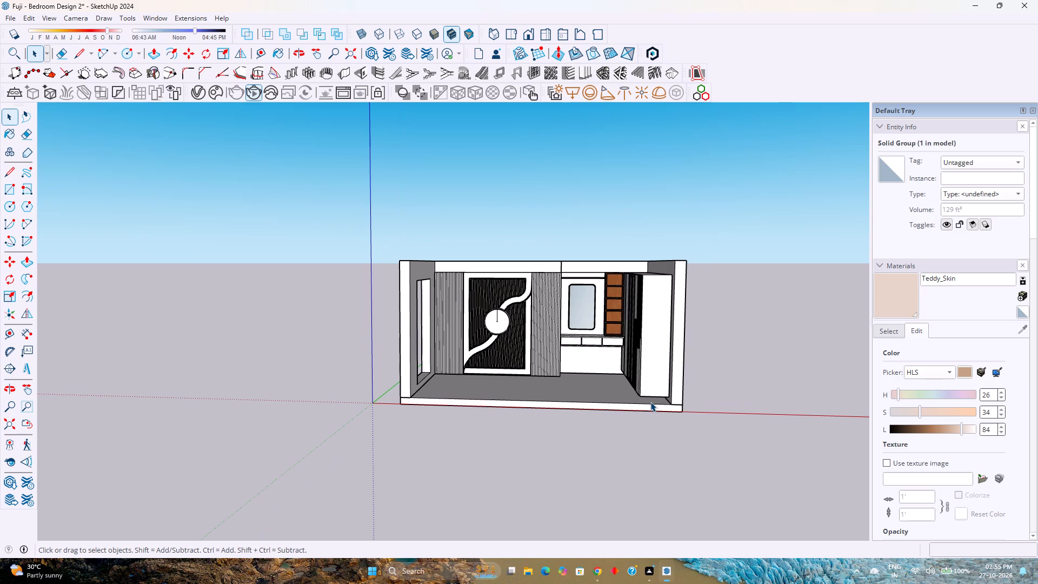
Move the whole room group up 6" along the blue axis from the floor slab's front bottom corner.
left_click(650, 402)
key("m")
scroll(701, 424, "up", 8)
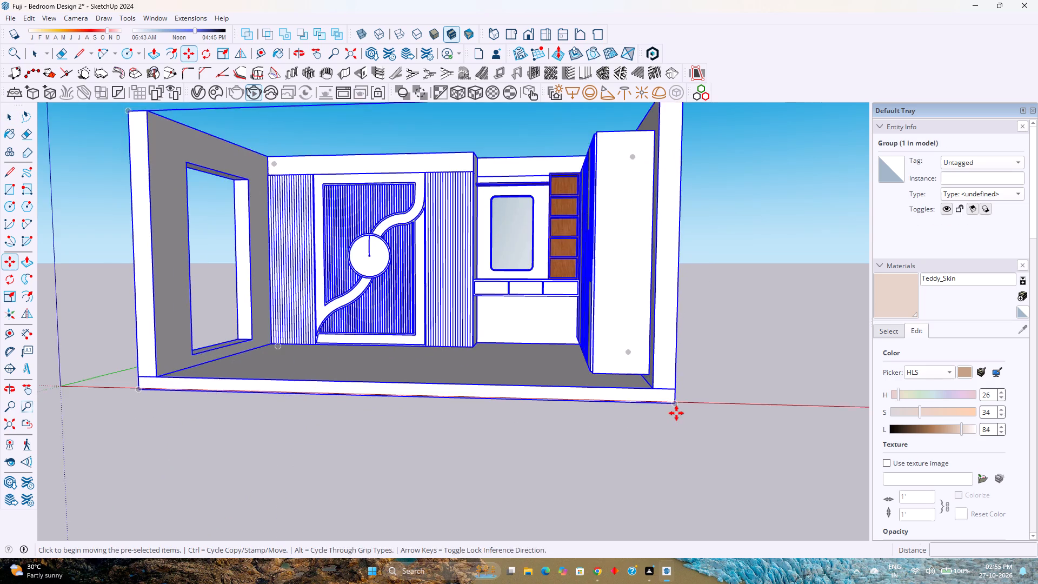
middle_click_drag(676, 413, 552, 397)
middle_click(552, 397)
left_click(550, 397)
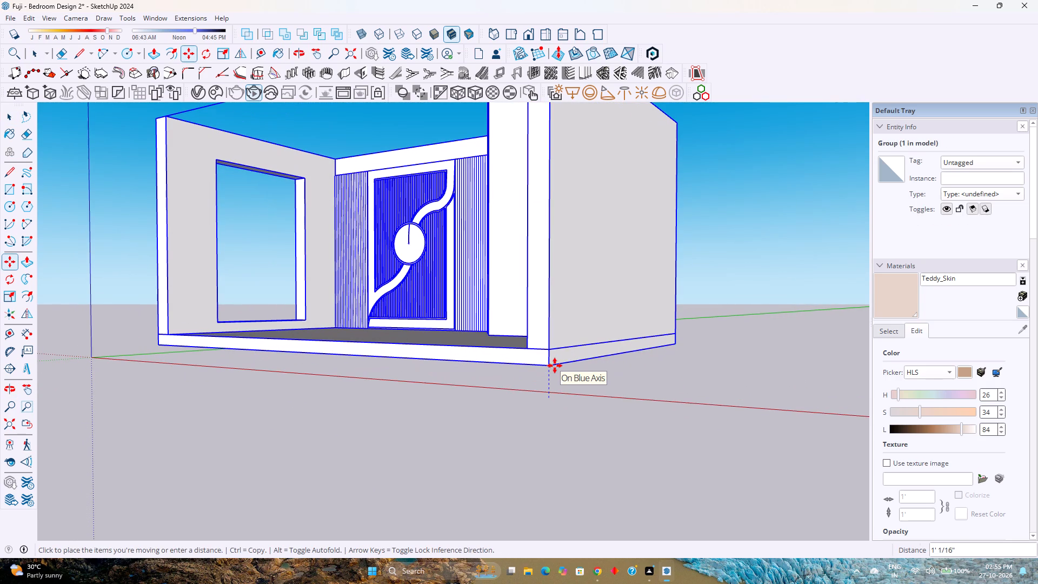
key("6")
key("Return")
key("space")
Open the room's group and the floor slab's group inside it, and select the floor's top face.
middle_click_drag(497, 381, 613, 472)
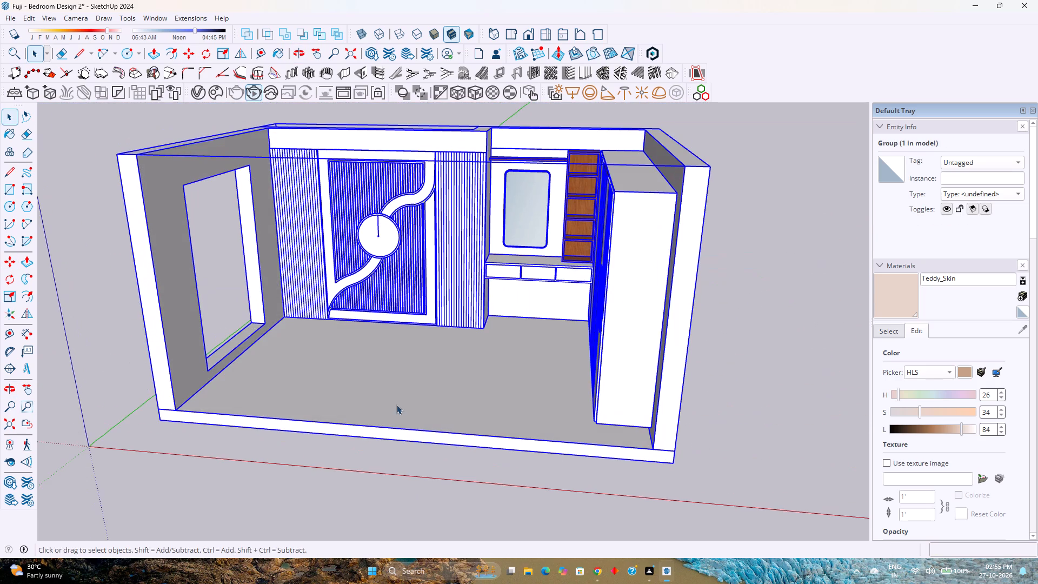
double_click(402, 394)
scroll(402, 394, "up", 2)
double_click(402, 394)
scroll(402, 394, "up", 2)
left_click(402, 394)
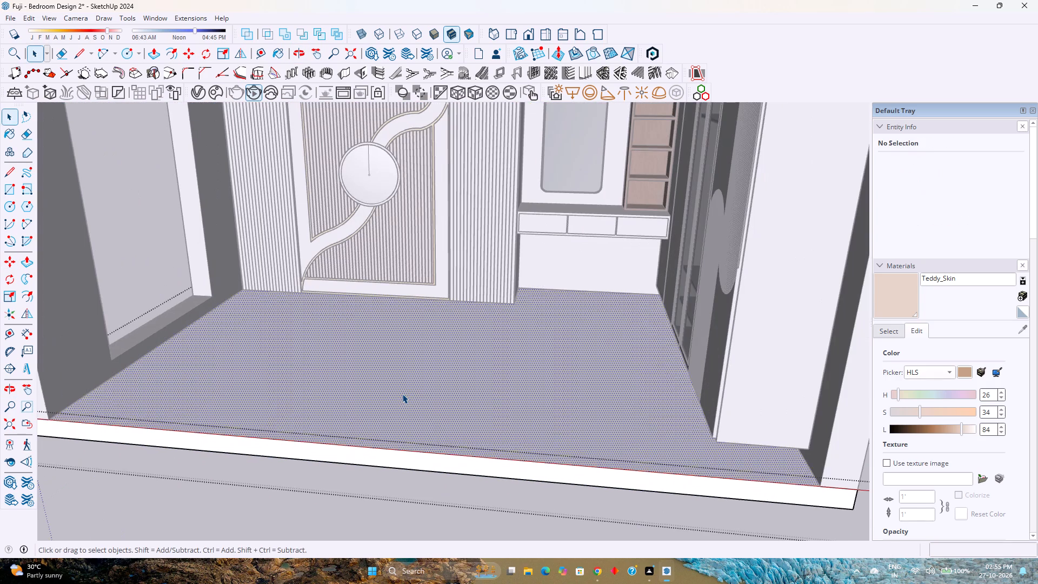
scroll(402, 394, "down", 2)
middle_click_drag(411, 390, 498, 533, "shift")
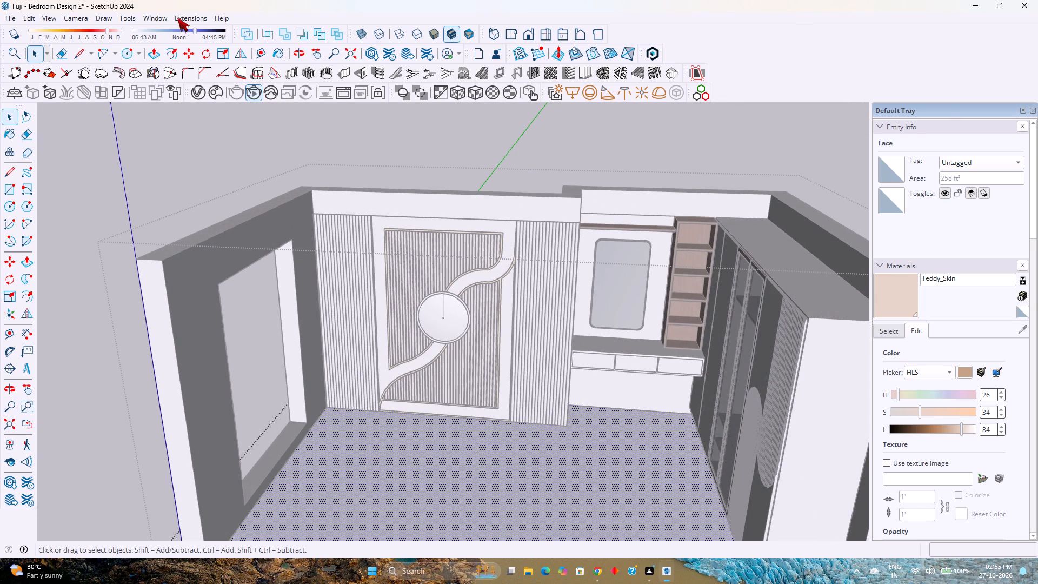
left_click(164, 14)
left_click(170, 108)
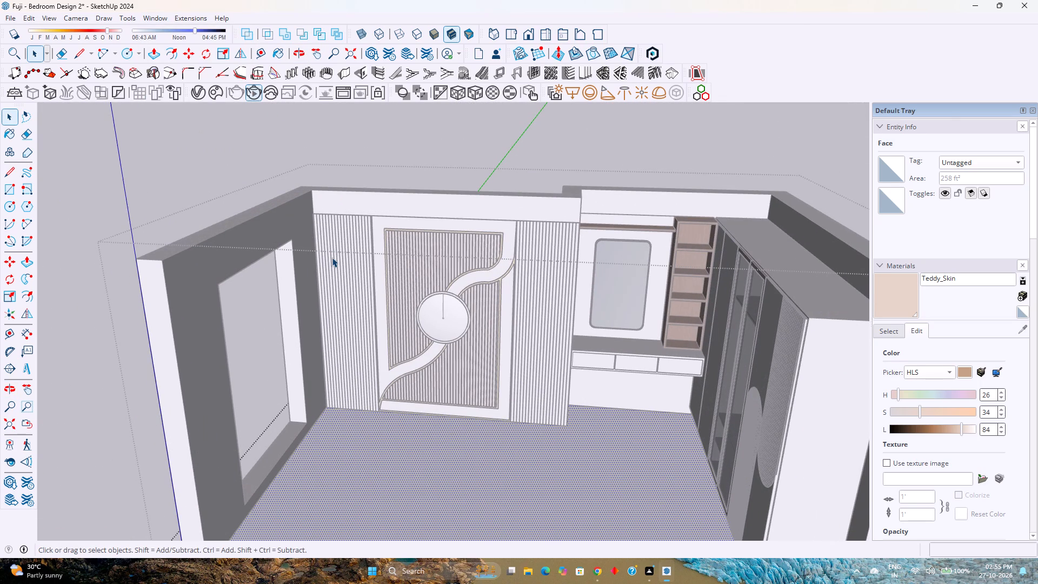
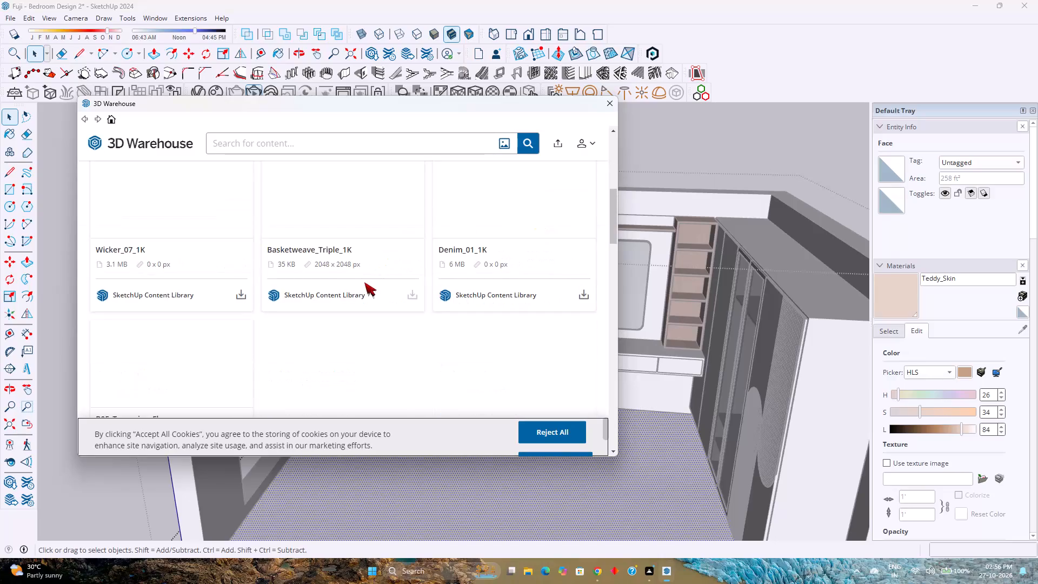
Search 3D Warehouse for "bed".
scroll(366, 282, "up", 3)
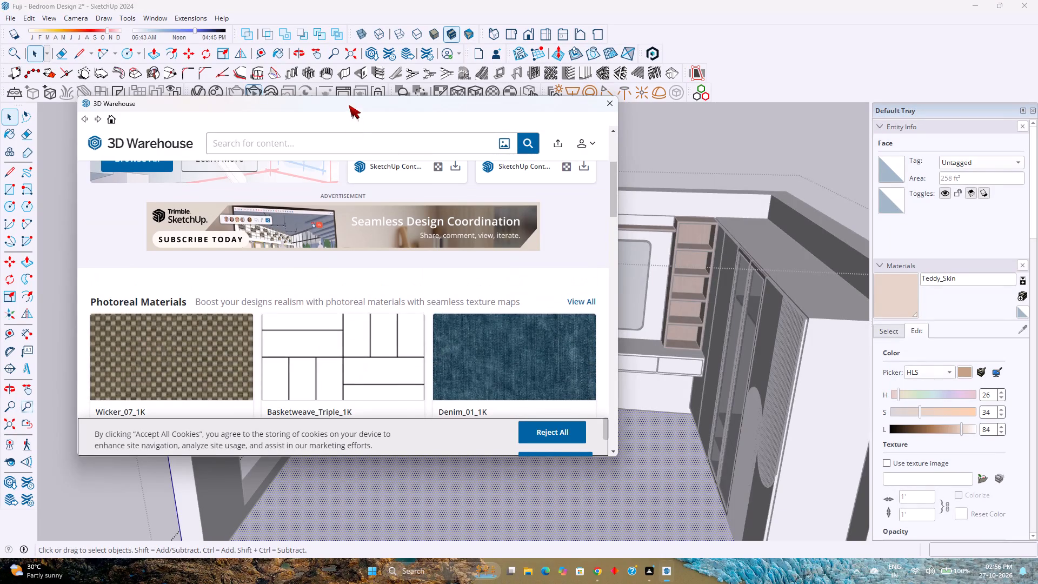
left_click(360, 149)
type("bedr")
key("BackSpace")
key("Return")
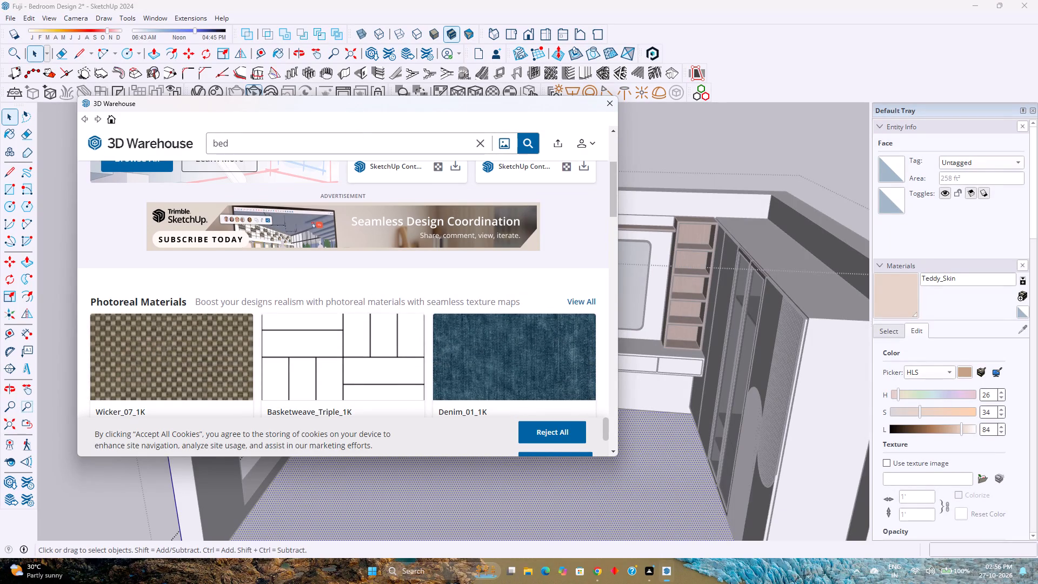
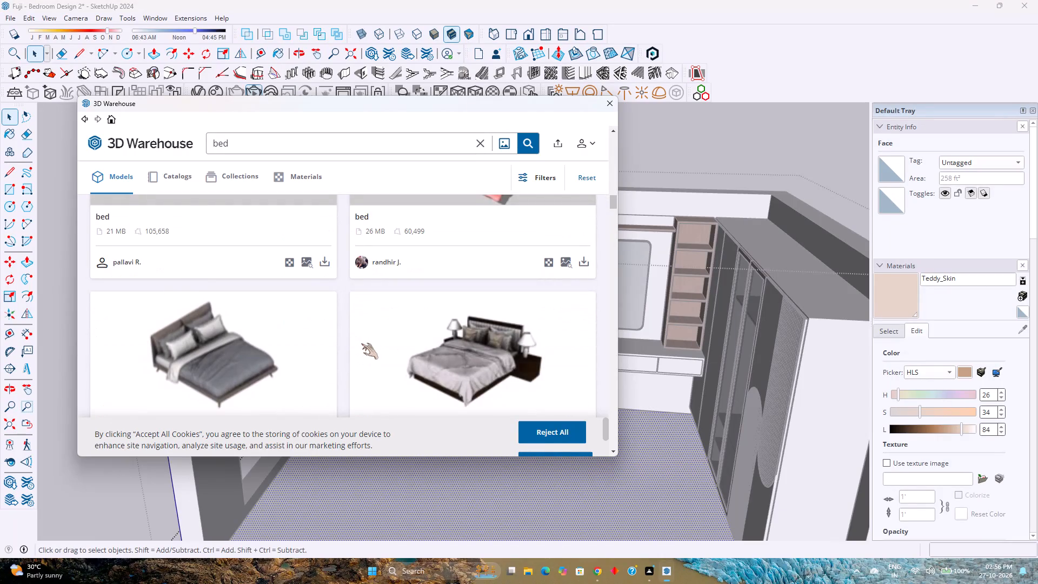
Browse the 3D Warehouse bed results for a double bed with nightstands and lamps that suits the room.
scroll(361, 343, "down", 9)
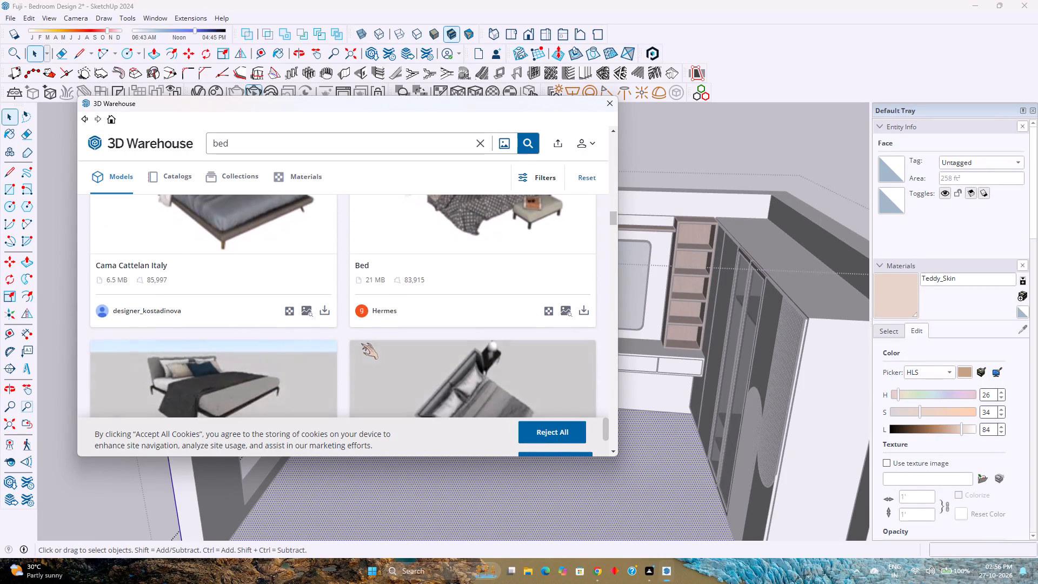
scroll(361, 343, "down", 10)
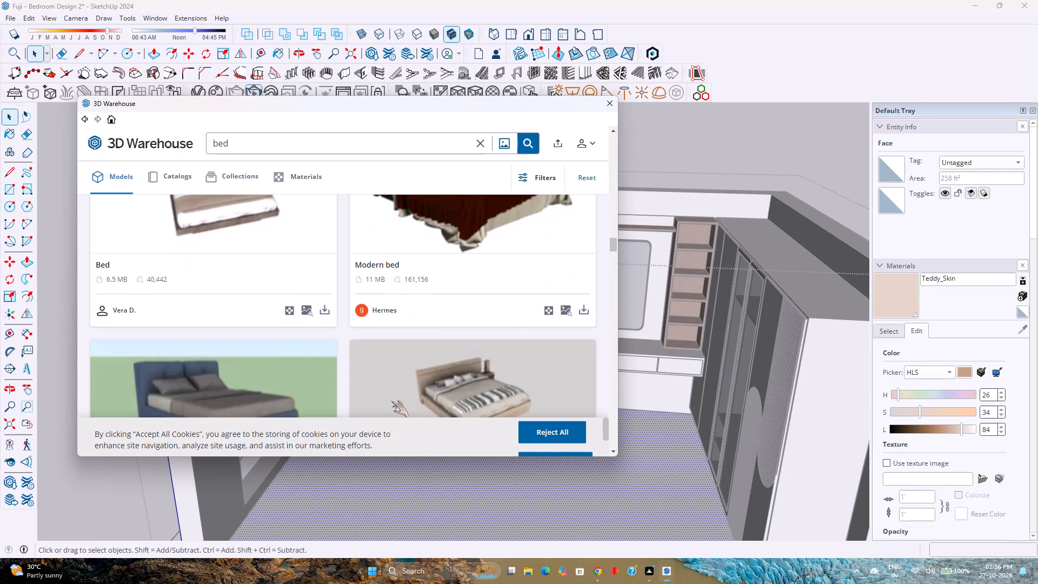
scroll(458, 291, "down", 7)
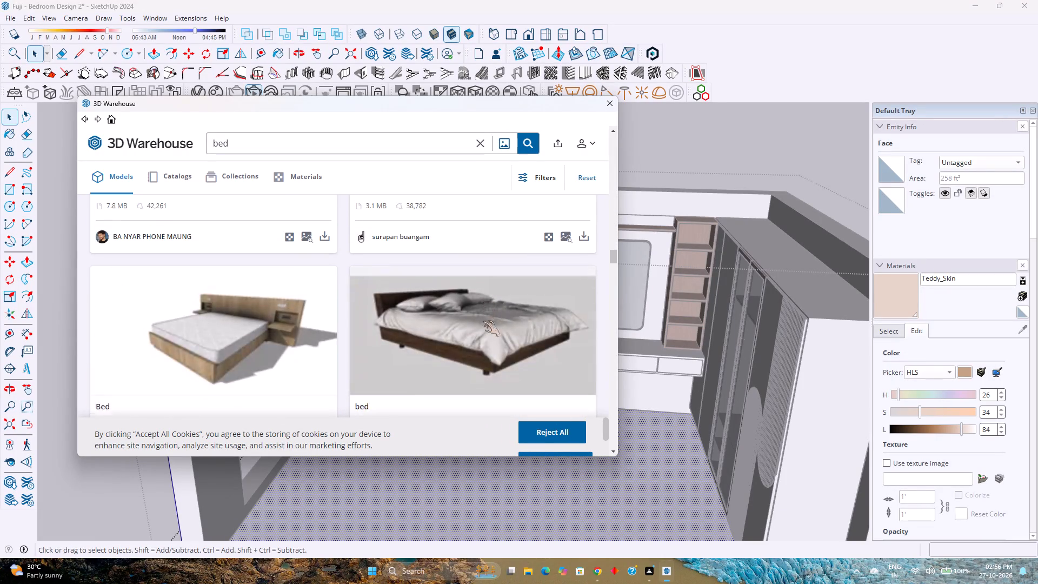
scroll(483, 321, "down", 6)
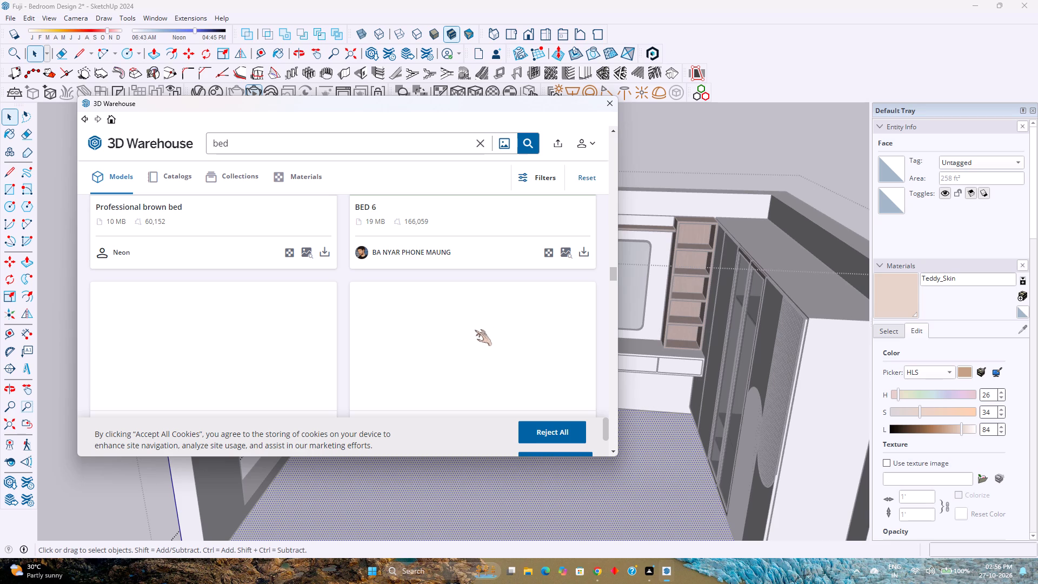
scroll(475, 330, "down", 8)
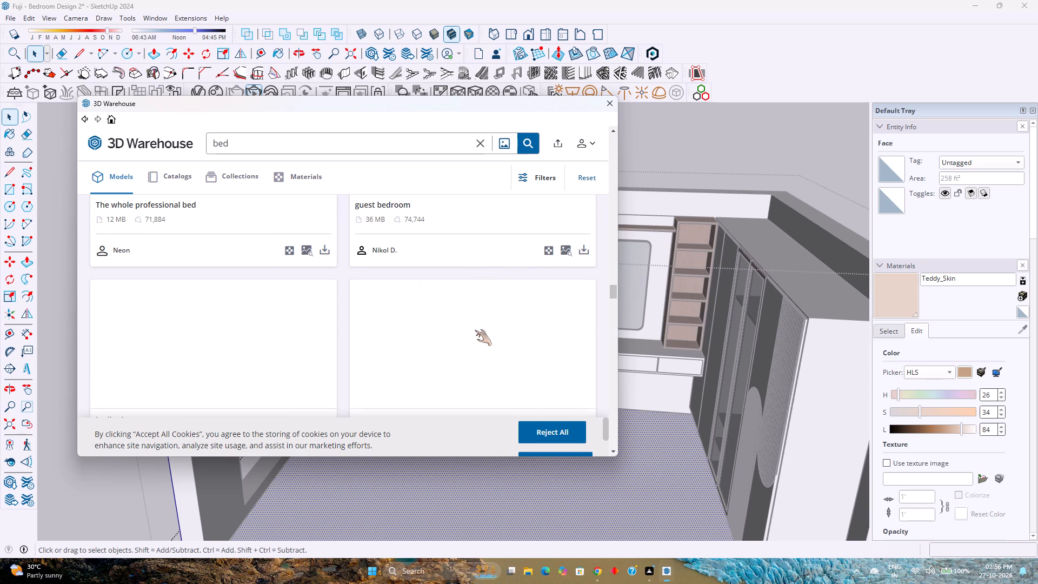
scroll(475, 330, "down", 3)
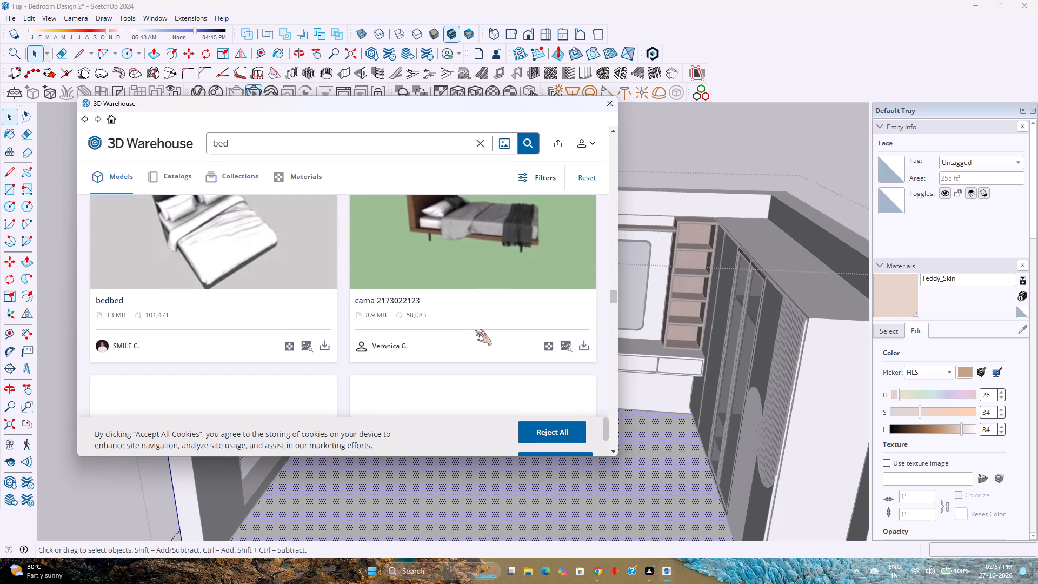
scroll(475, 330, "down", 19)
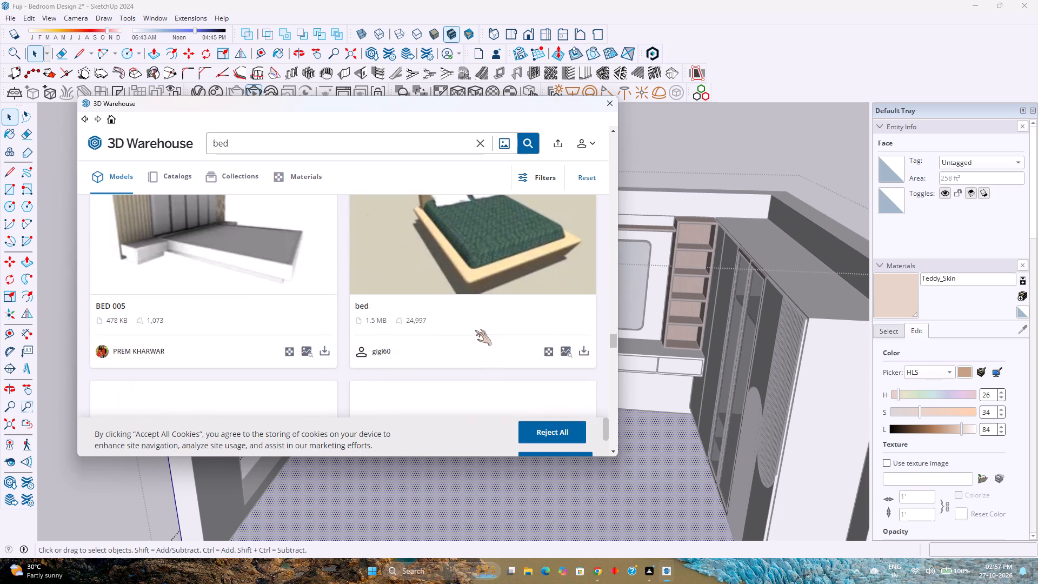
scroll(475, 330, "down", 9)
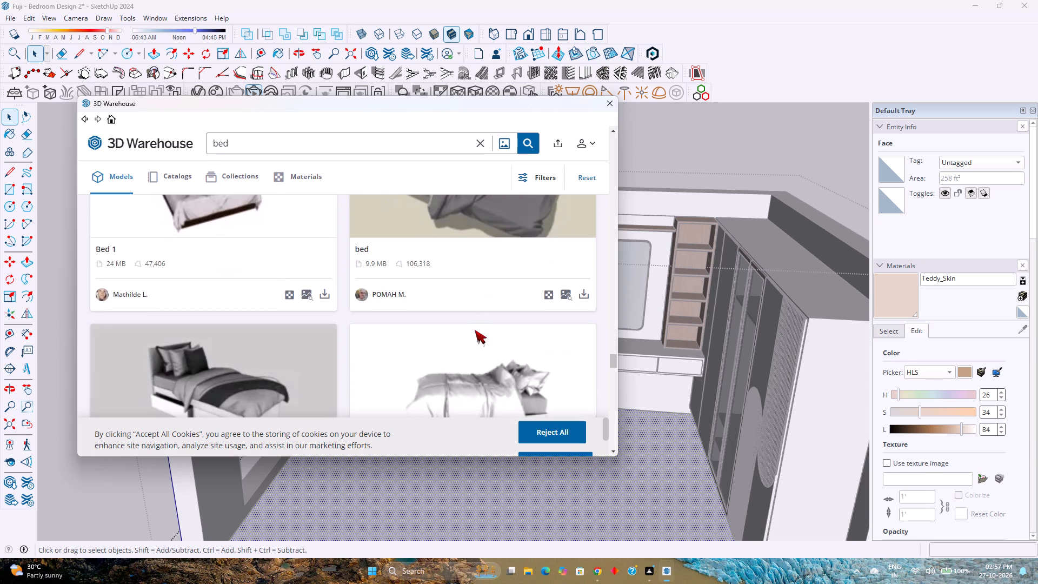
scroll(475, 330, "up", 4)
scroll(475, 330, "down", 16)
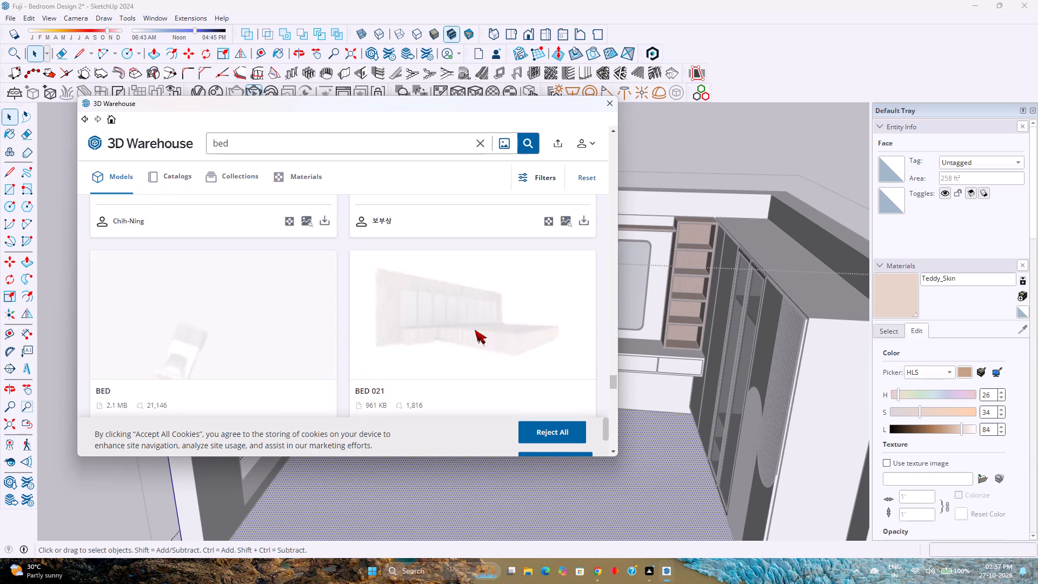
scroll(475, 330, "down", 7)
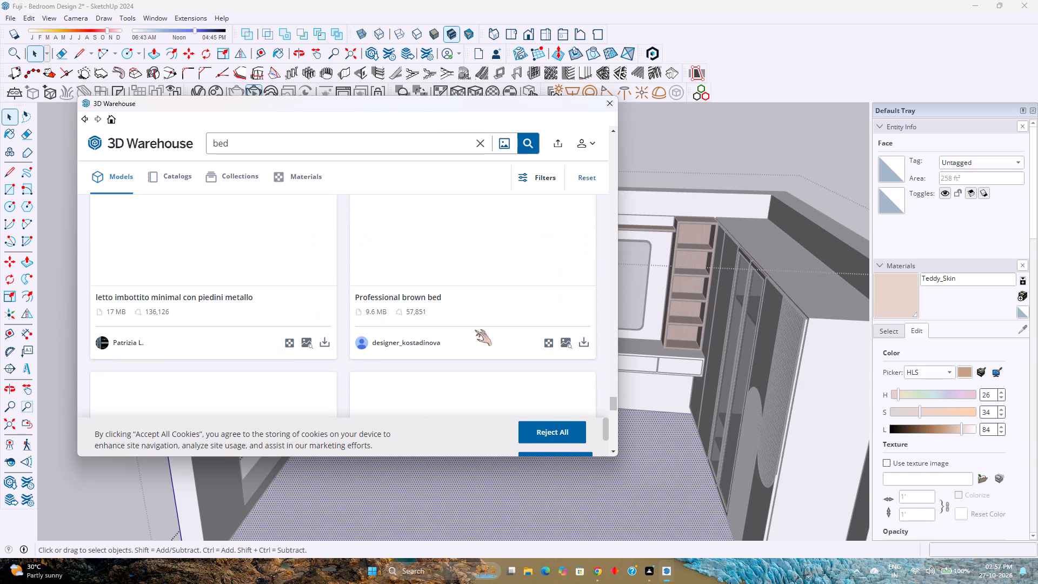
scroll(475, 330, "down", 4)
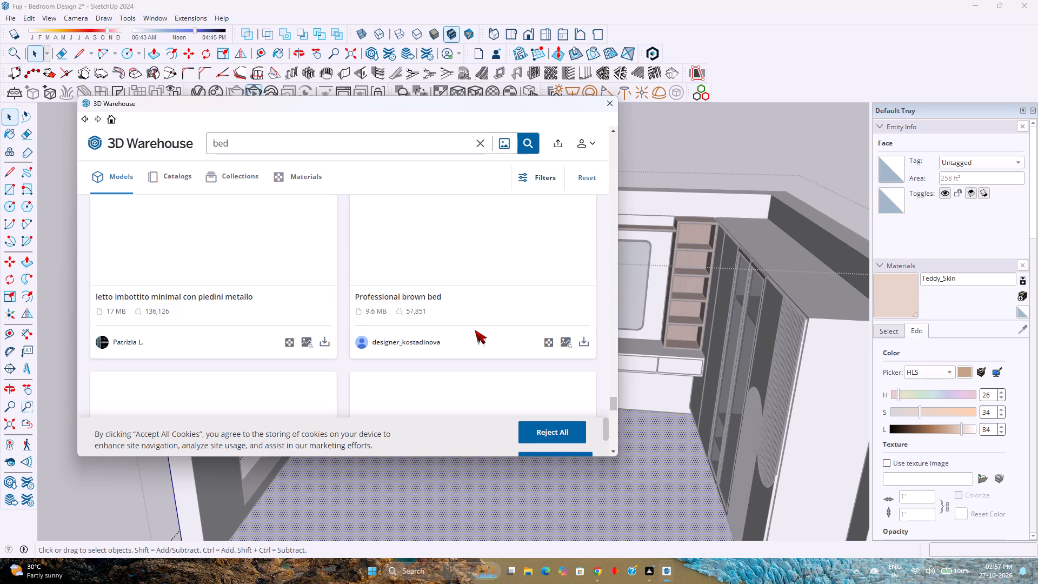
scroll(475, 330, "down", 3)
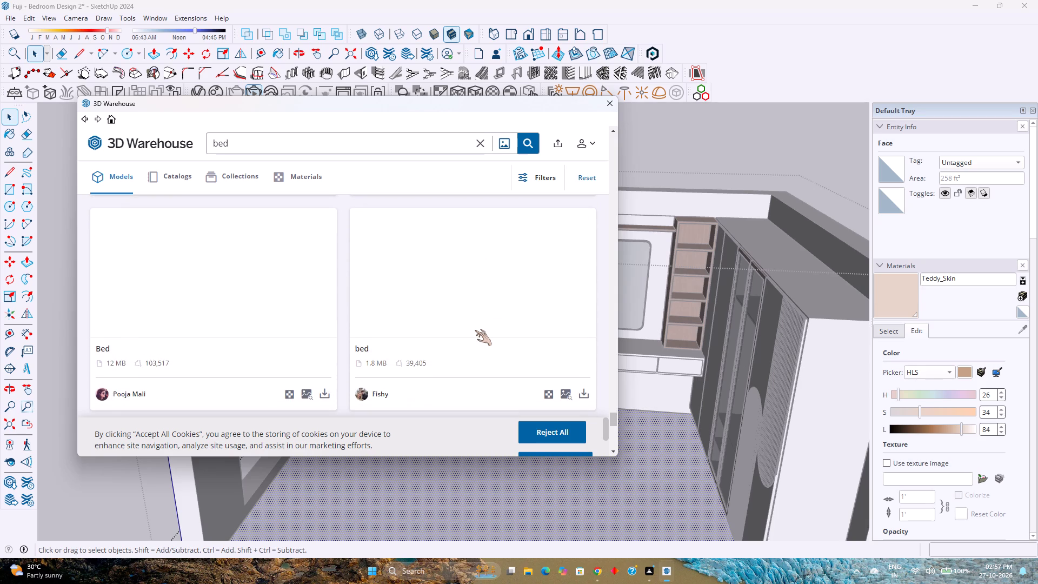
scroll(475, 330, "down", 7)
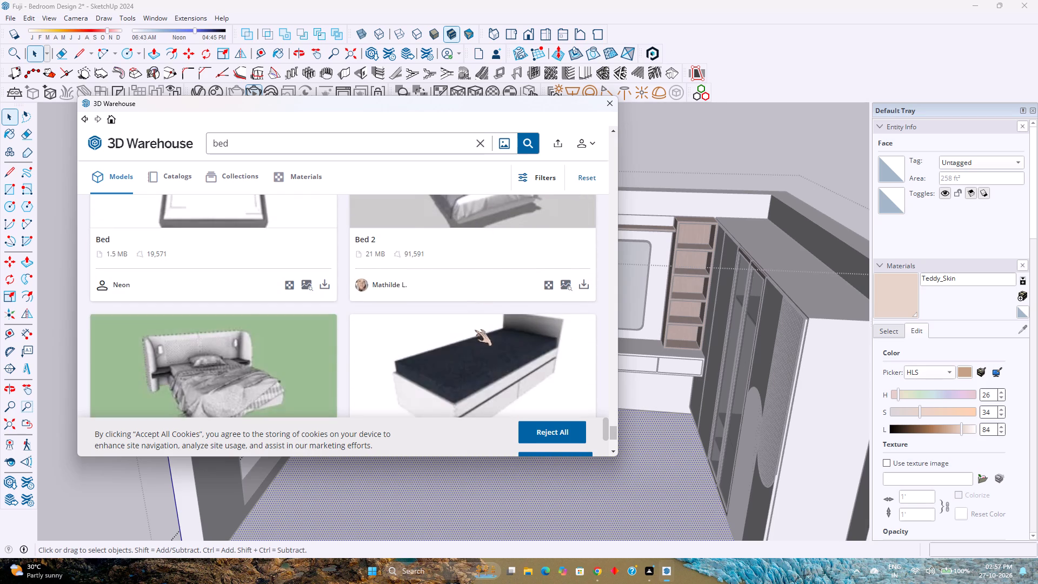
scroll(475, 330, "down", 3)
left_click(317, 386)
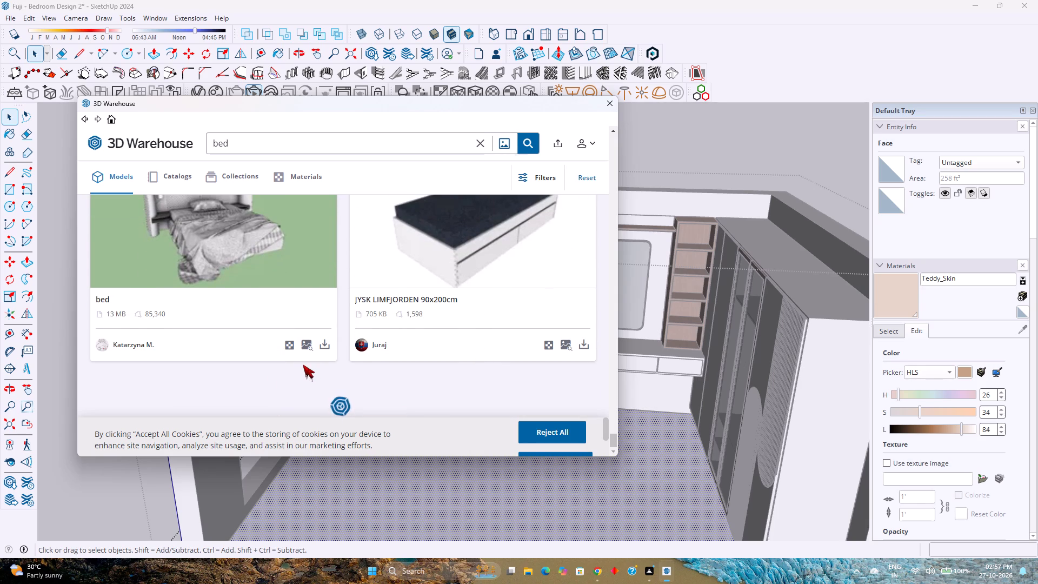
scroll(313, 359, "down", 2)
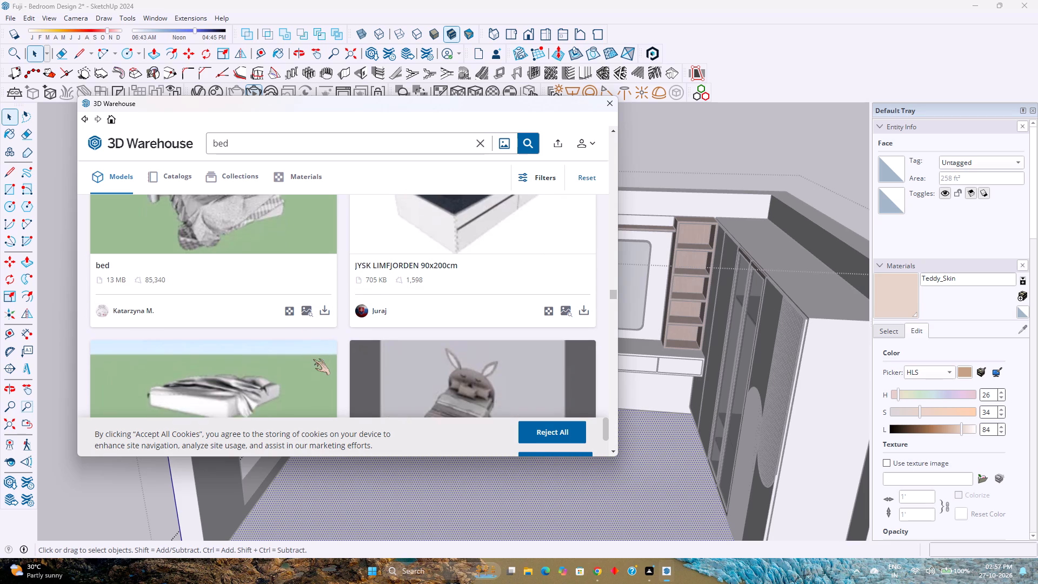
scroll(313, 359, "down", 5)
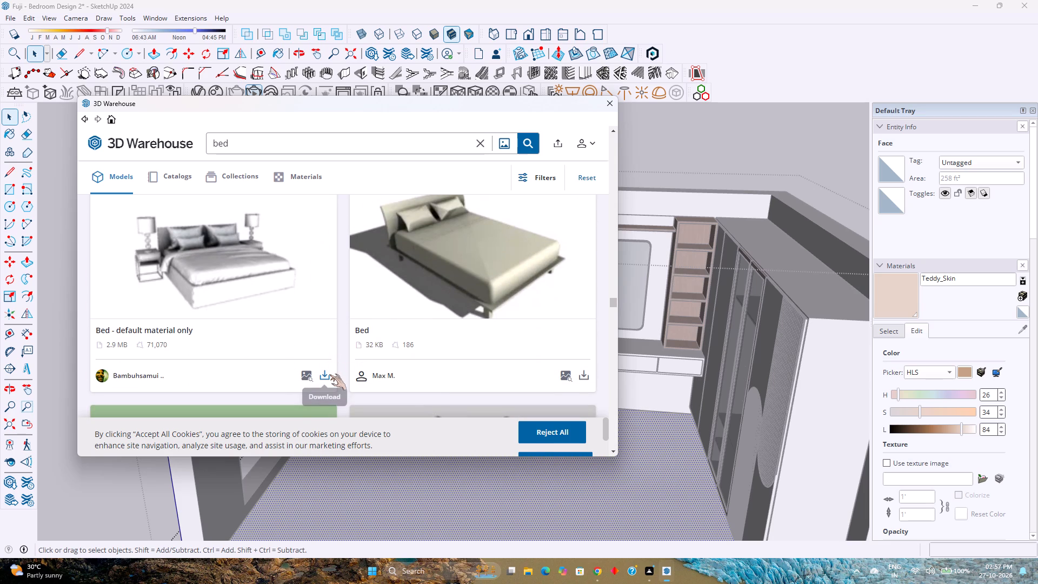
Download the "Bed - default material only" model into the scene and place it on the floor in front of the decorative wall panel.
left_click(329, 374)
left_click(317, 290)
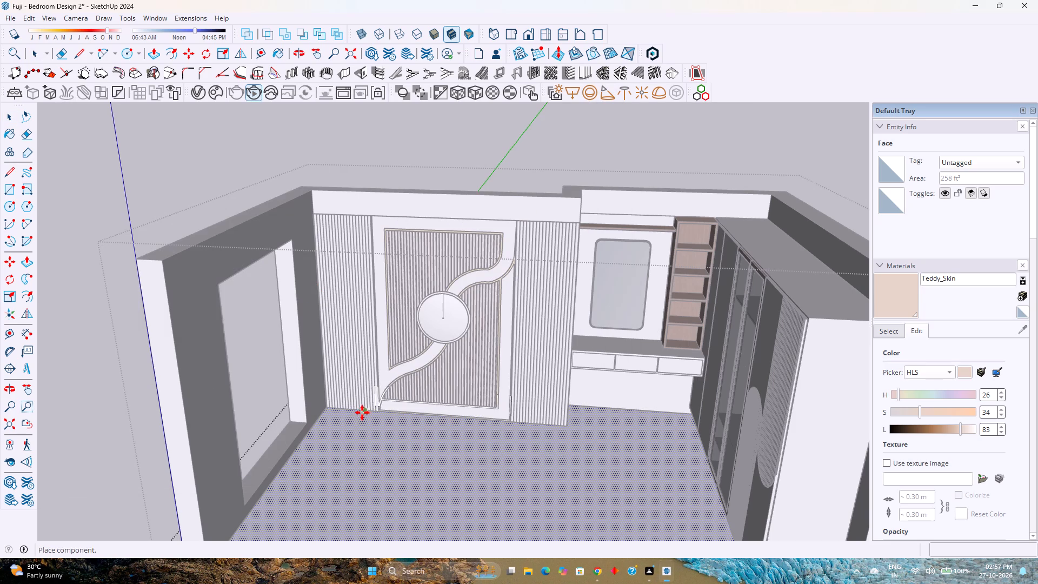
scroll(356, 393, "down", 3)
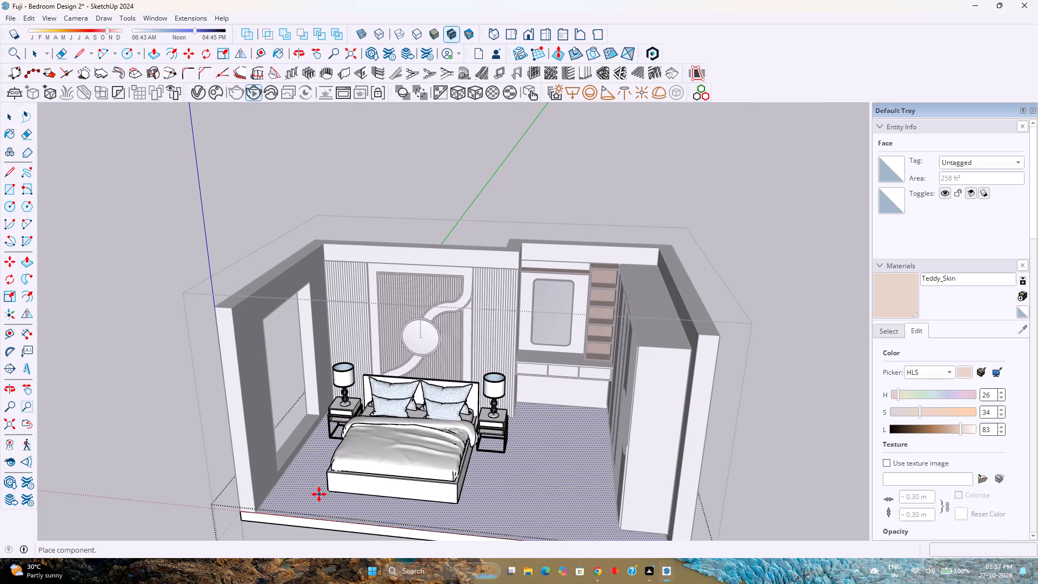
left_click(325, 468)
Move the bed set by its rear floor corner, beside the nightstand, back against the fluted wall panel.
scroll(407, 414, "up", 4)
middle_click_drag(407, 413, 445, 534)
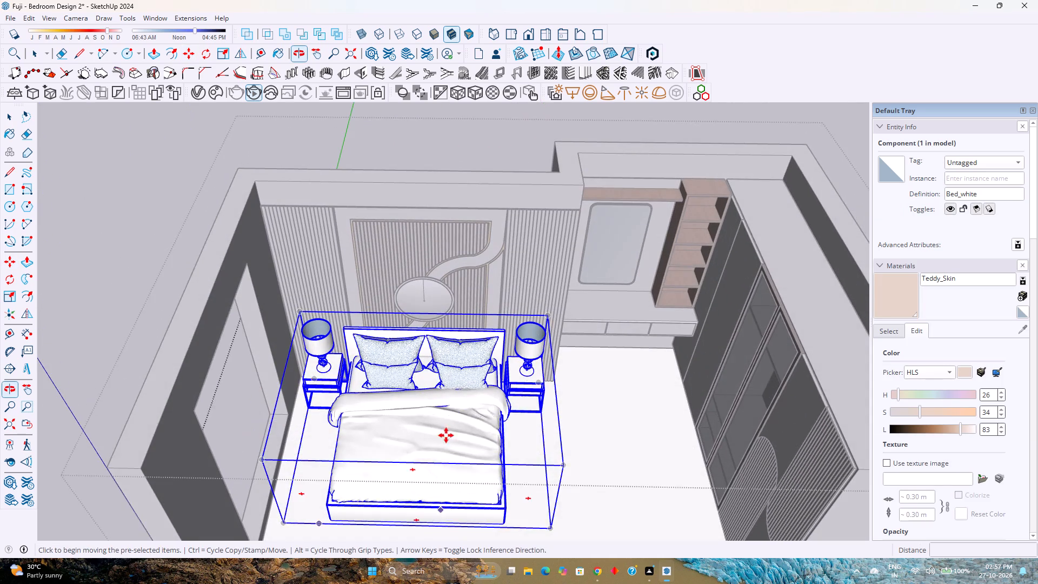
scroll(454, 409, "up", 5)
middle_click_drag(454, 409, 214, 442)
middle_click(214, 442)
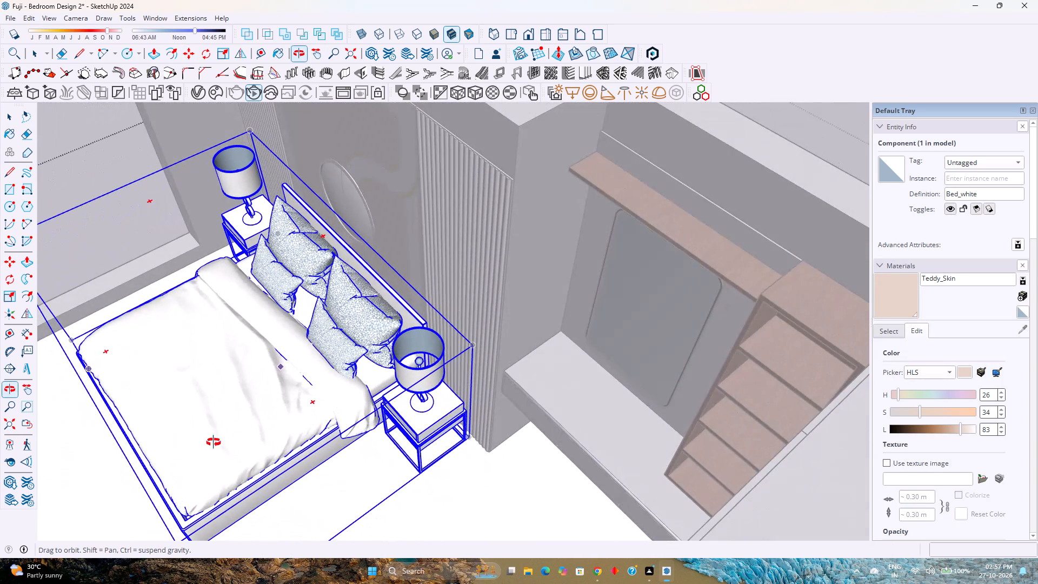
scroll(460, 437, "up", 12)
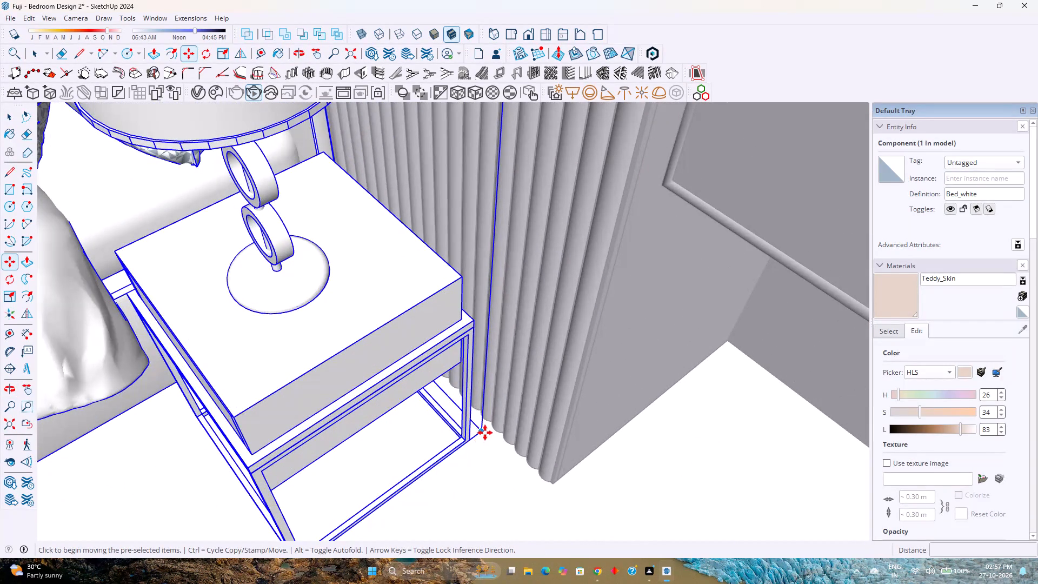
left_click(485, 433)
left_click(491, 426)
Open the Bed_white component and its nested bed group for editing, down to the level of the headboard.
scroll(467, 434, "down", 4)
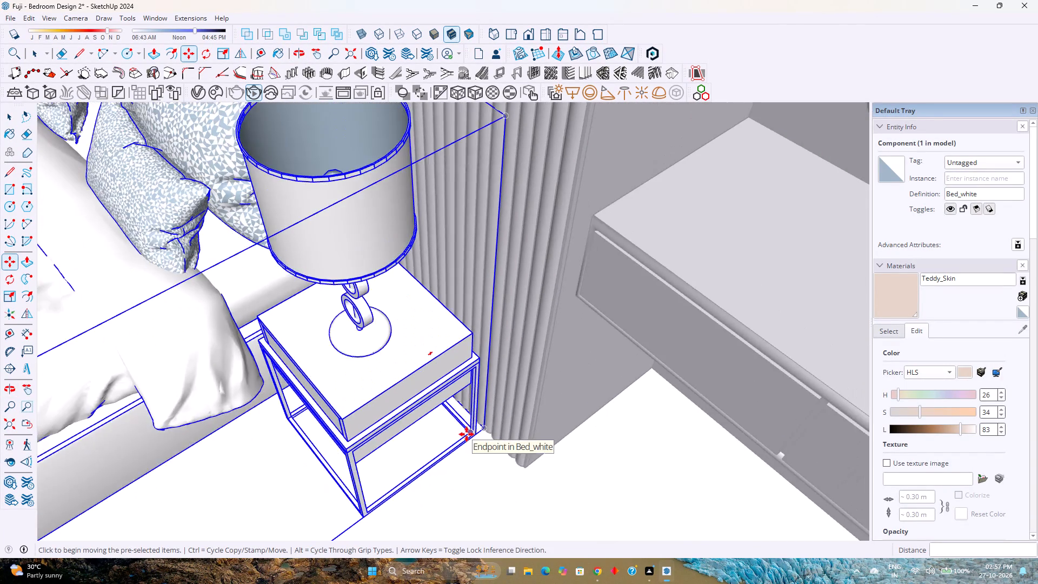
scroll(467, 434, "down", 3)
middle_click_drag(389, 448, 525, 431)
scroll(544, 424, "down", 10)
middle_click_drag(462, 433, 633, 392)
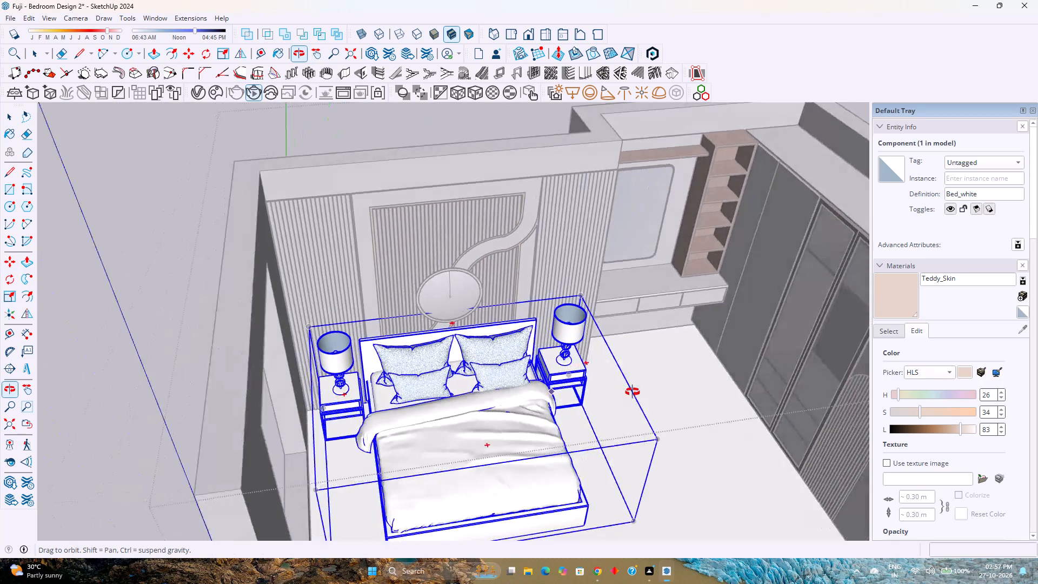
middle_click_drag(633, 392, 599, 442)
key("space")
scroll(461, 418, "up", 4)
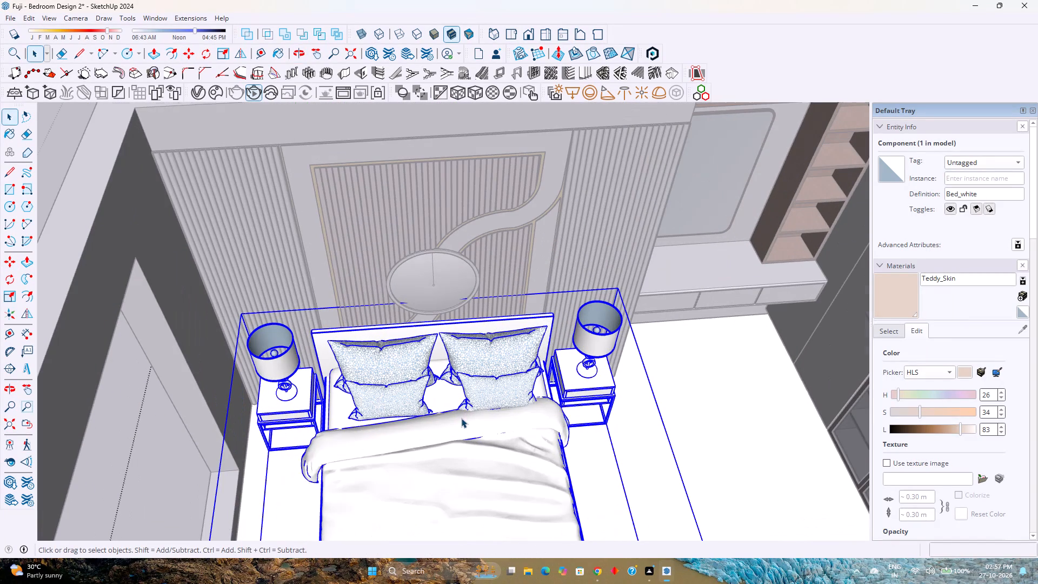
double_click(409, 375)
scroll(409, 375, "up", 3)
right_click(409, 375)
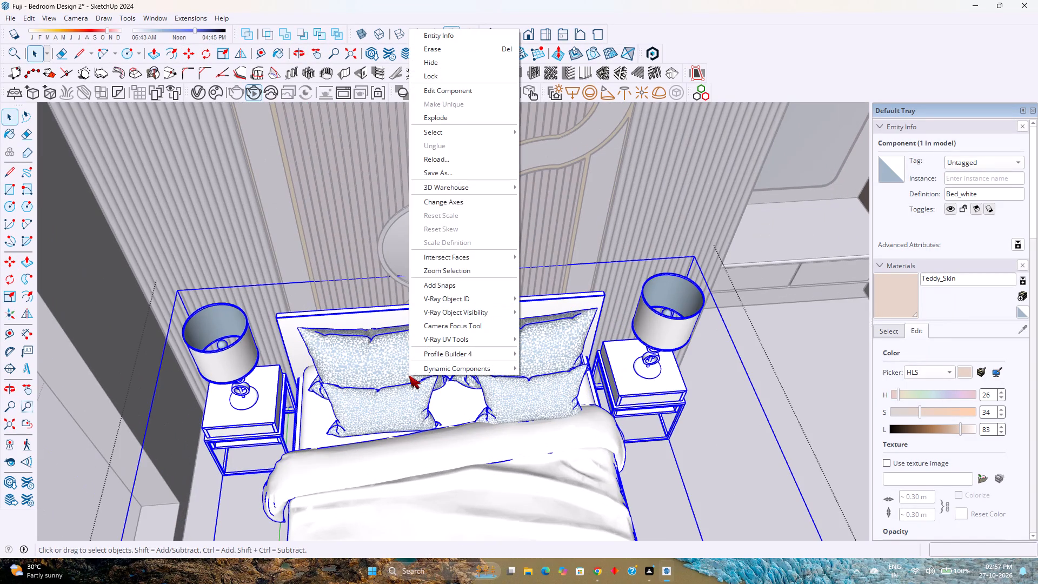
double_click(336, 362)
left_click(349, 355)
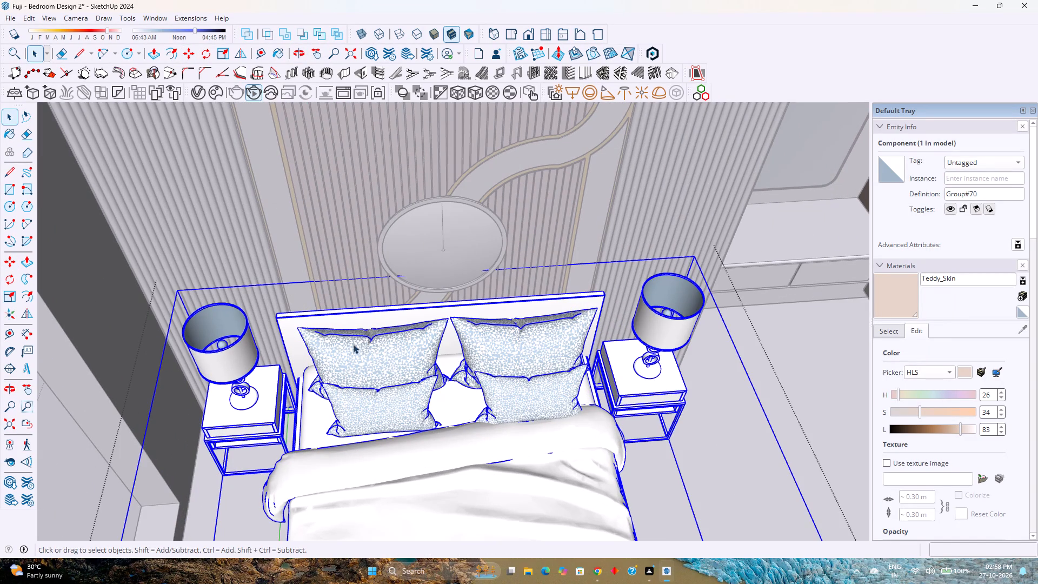
double_click(365, 320)
left_click(381, 315)
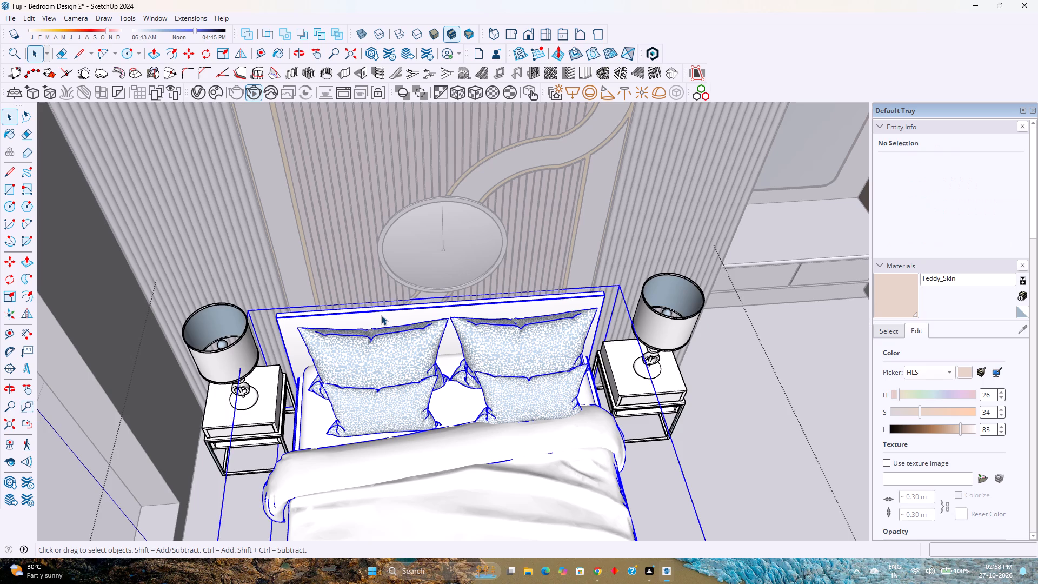
double_click(381, 315)
Scale the headboard along the red axis so it extends behind and past the nightstand on the window side.
left_click(381, 315)
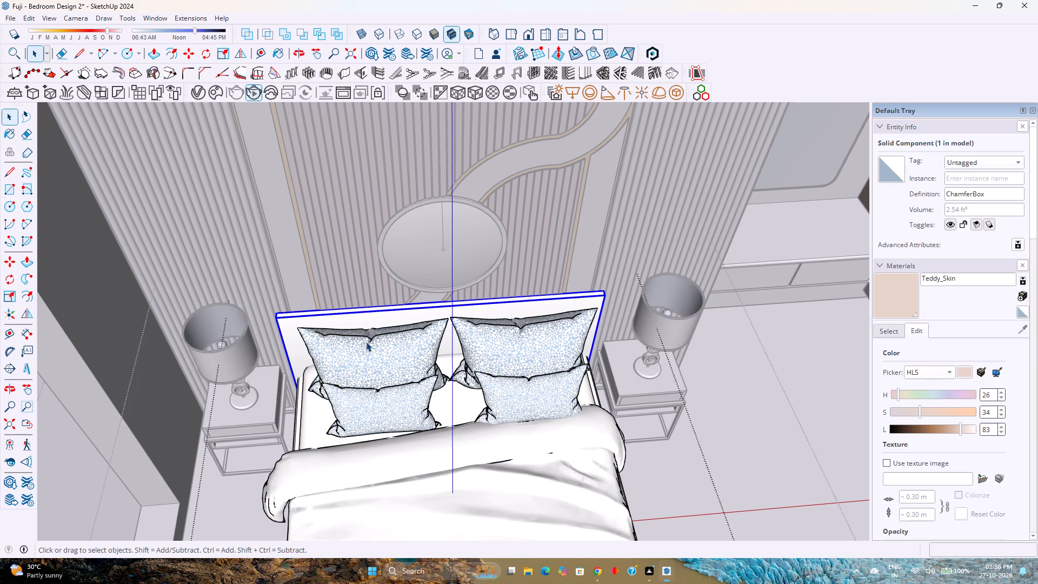
key("s")
scroll(274, 361, "up", 3)
middle_click_drag(275, 360, 422, 361)
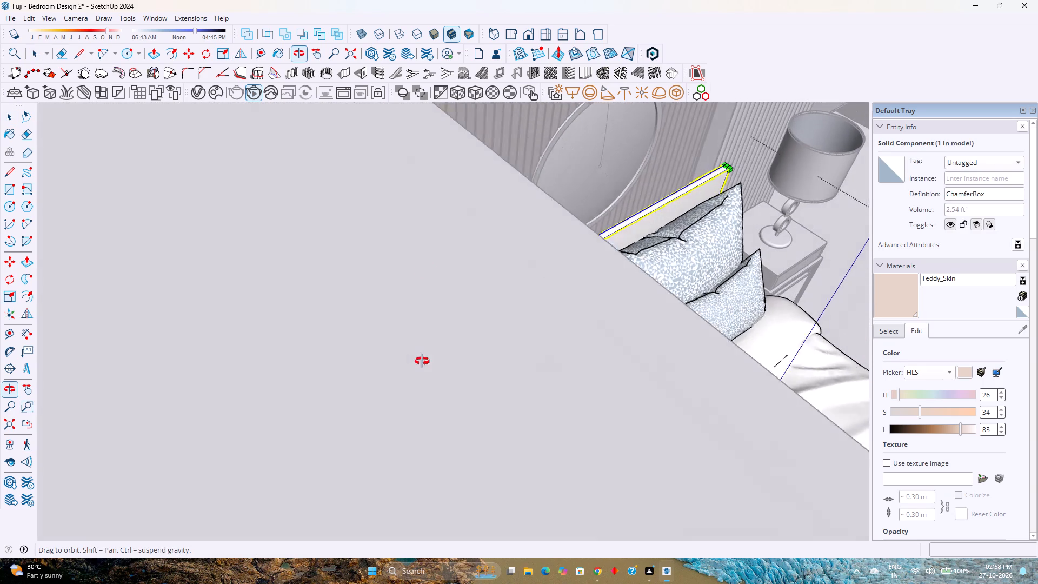
middle_click_drag(422, 361, 422, 361)
middle_click_drag(594, 364, 364, 444)
middle_click(364, 444)
scroll(364, 444, "down", 3)
middle_click_drag(600, 376, 216, 457, "shift")
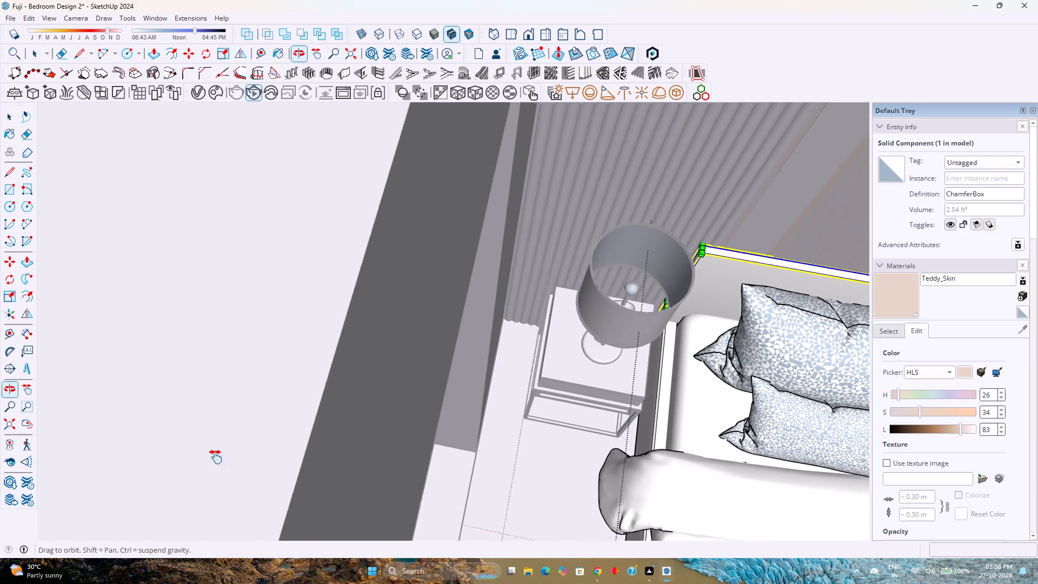
middle_click_drag(216, 457, 185, 477, "shift")
middle_click_drag(593, 320, 308, 426, "shift")
scroll(386, 411, "up", 5)
middle_click_drag(408, 402, 498, 450)
left_click(522, 429)
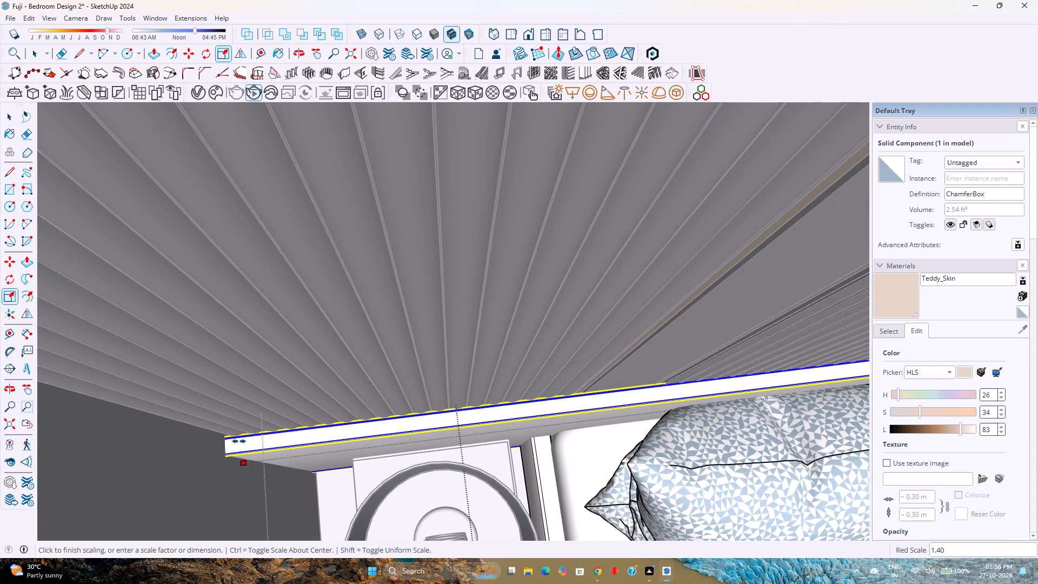
left_click(202, 486)
Scale the headboard by about 1.26 along the red axis so it extends past the nightstand on the dressing-table side.
scroll(190, 465, "down", 11)
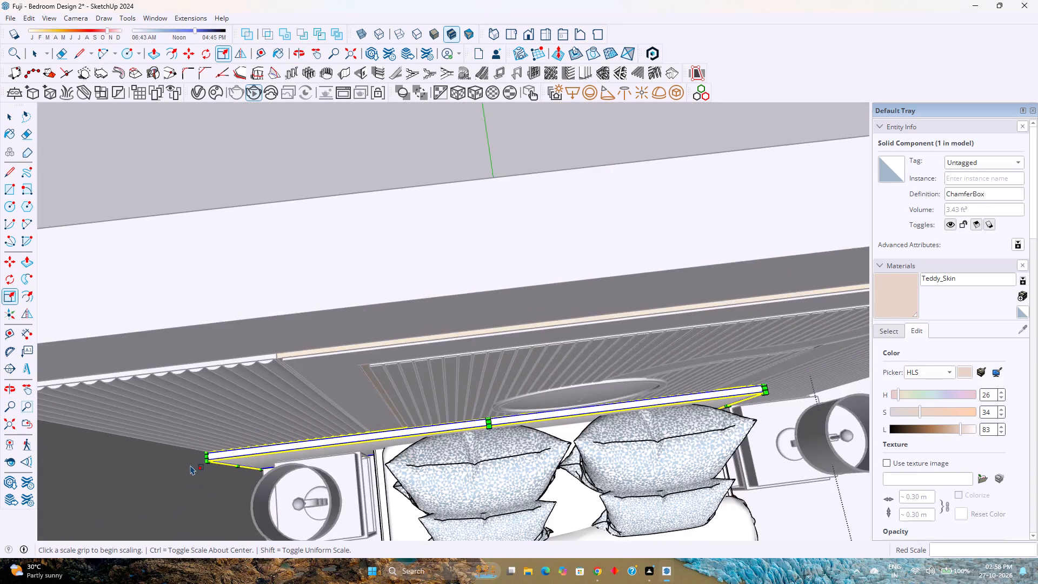
scroll(190, 465, "down", 2)
middle_click_drag(603, 494, 392, 475, "shift")
middle_click_drag(415, 461, 214, 443)
middle_click(210, 443)
scroll(365, 321, "up", 5)
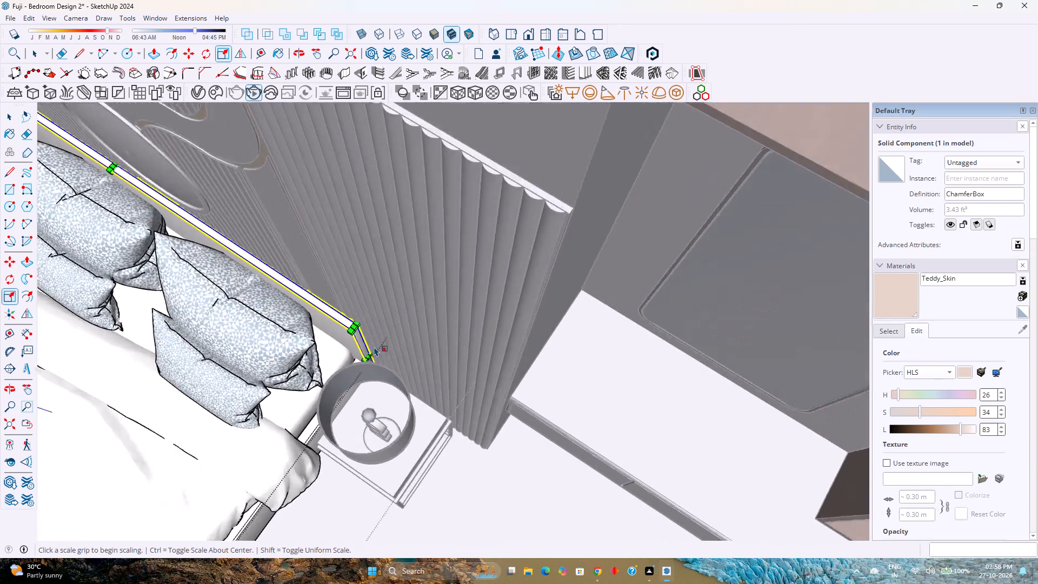
scroll(374, 347, "up", 6)
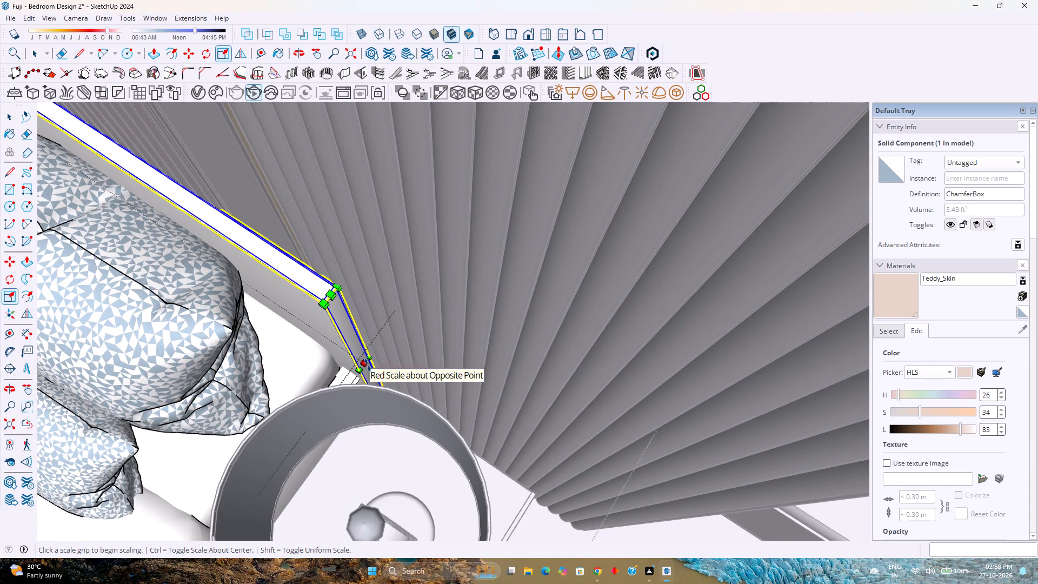
left_click(368, 365)
scroll(368, 365, "down", 10)
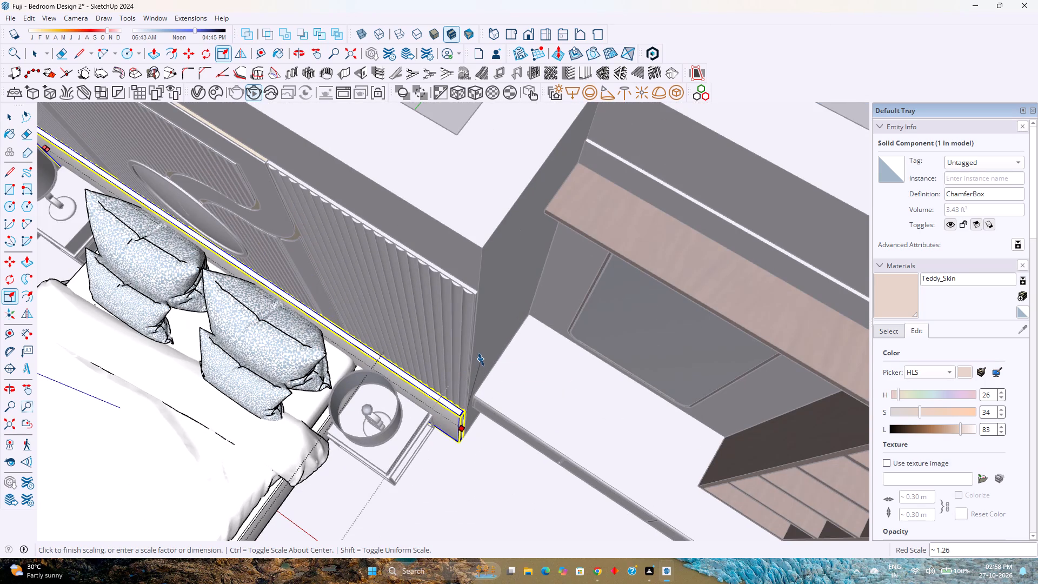
left_click(481, 360)
Scale the headboard's height by 1.10 along the blue axis, up to the bottom of the round wall disc.
scroll(444, 401, "down", 4)
middle_click_drag(422, 415, 456, 353)
middle_click(457, 352)
scroll(447, 389, "up", 3)
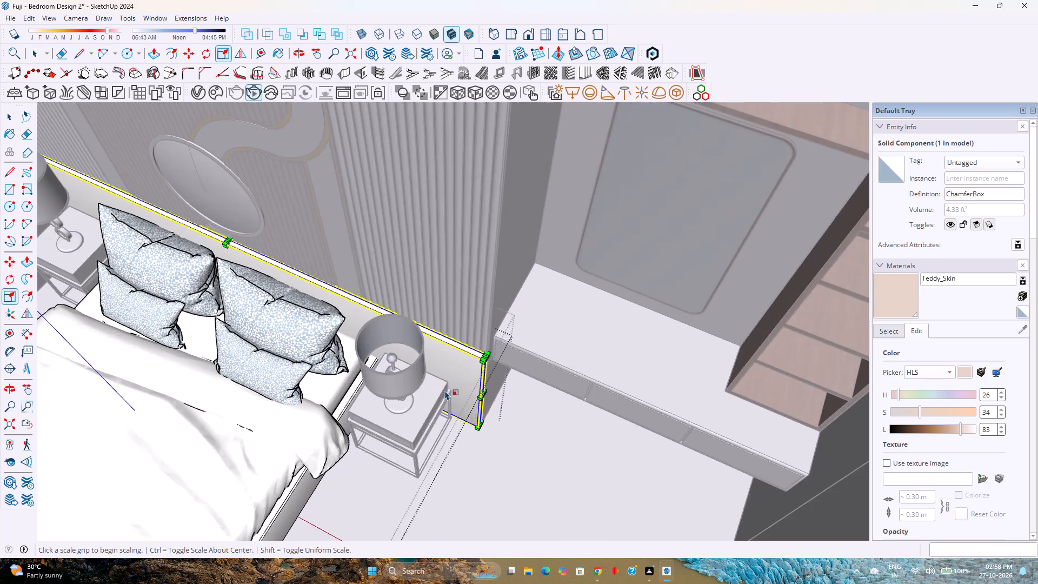
middle_click_drag(428, 399, 491, 330)
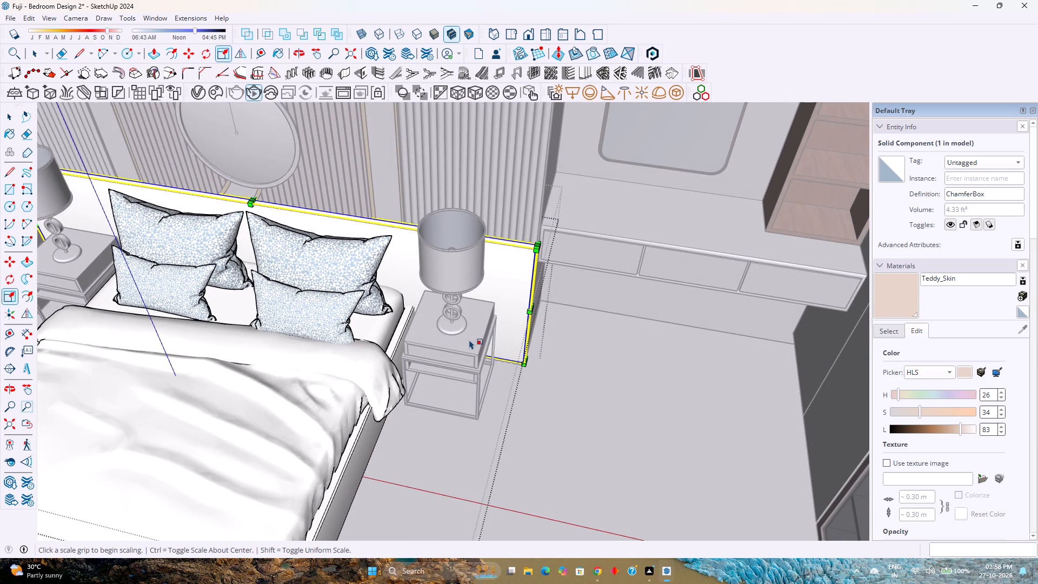
scroll(469, 340, "down", 3)
middle_click_drag(469, 340, 485, 477, "shift")
scroll(483, 476, "down", 1)
scroll(372, 428, "up", 2)
middle_click_drag(372, 428, 395, 384)
middle_click(395, 384)
scroll(356, 322, "up", 13)
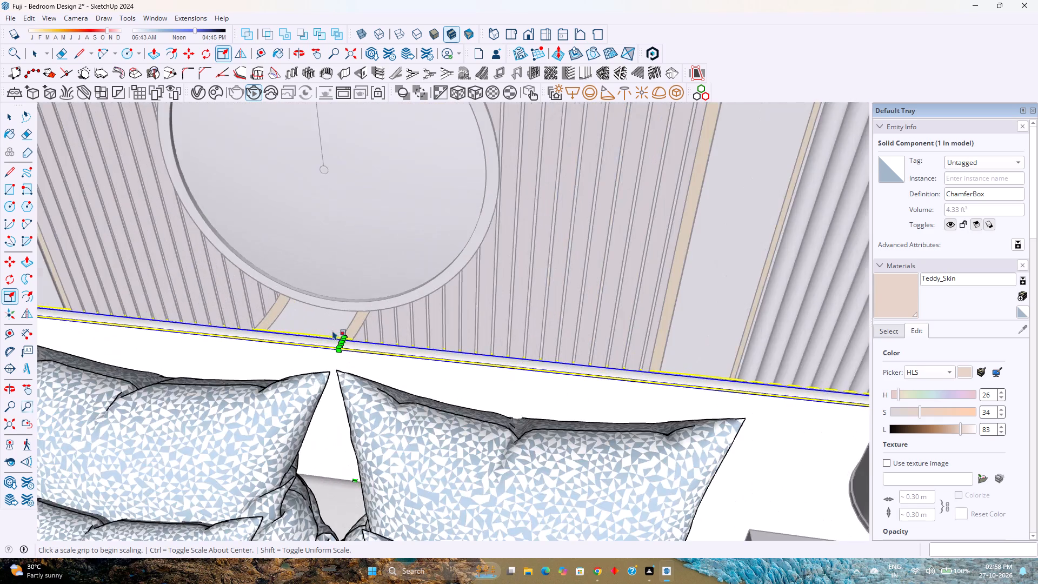
scroll(332, 330, "up", 1)
left_click(345, 349)
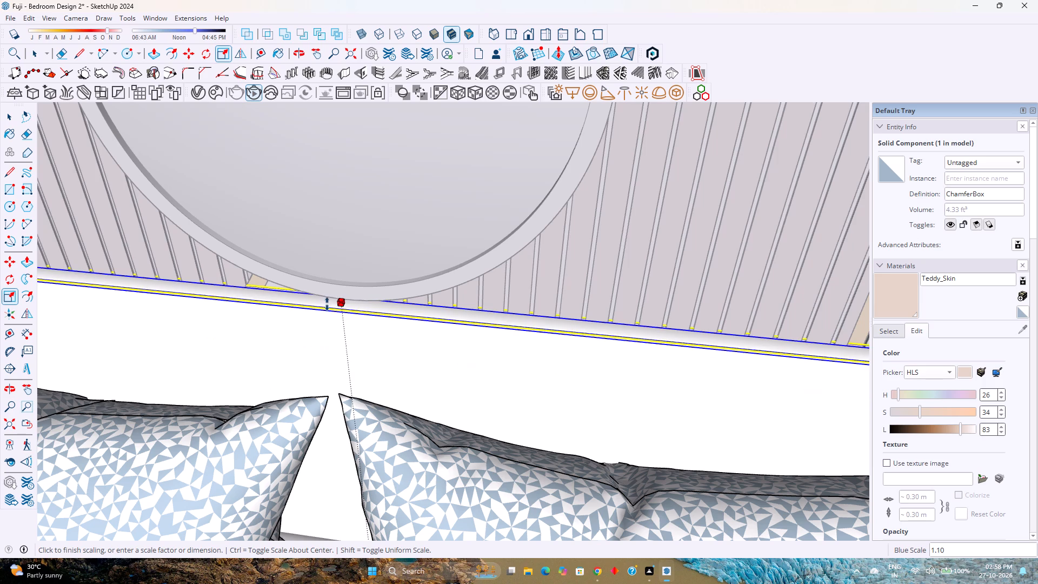
left_click(324, 302)
scroll(454, 393, "down", 3)
key("space")
scroll(454, 393, "down", 5)
key("Escape")
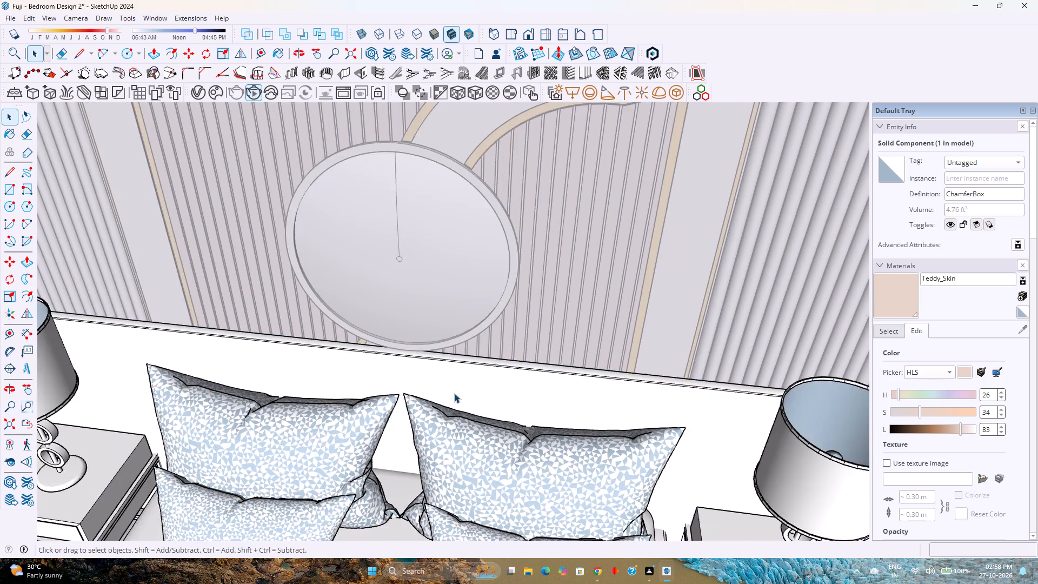
Exit the nested bed group and bed component to return to the top level of the model.
scroll(454, 393, "down", 7)
middle_click_drag(444, 429, 453, 367)
scroll(463, 351, "down", 5)
middle_click_drag(463, 351, 462, 353, "shift")
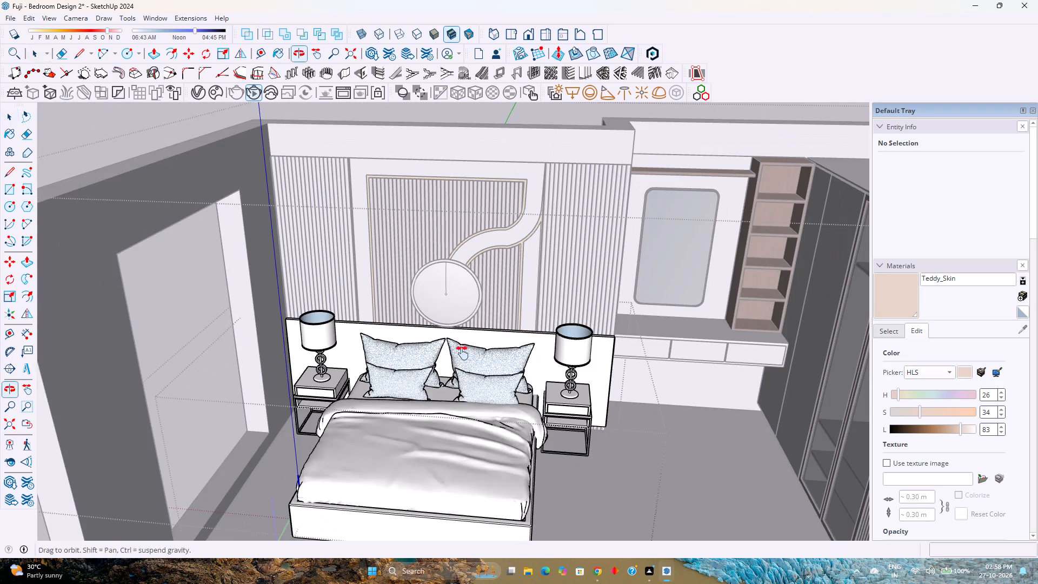
middle_click_drag(462, 353, 440, 401, "shift")
middle_click_drag(433, 414, 439, 341)
scroll(441, 339, "down", 3)
key("Escape")
scroll(441, 339, "down", 4)
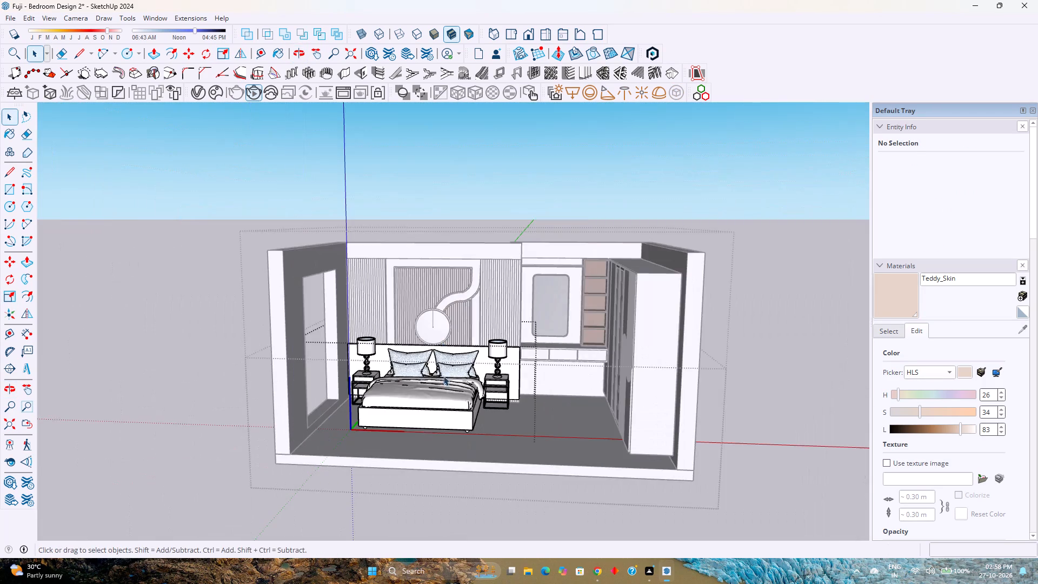
middle_click_drag(445, 383, 461, 337)
scroll(463, 348, "up", 8)
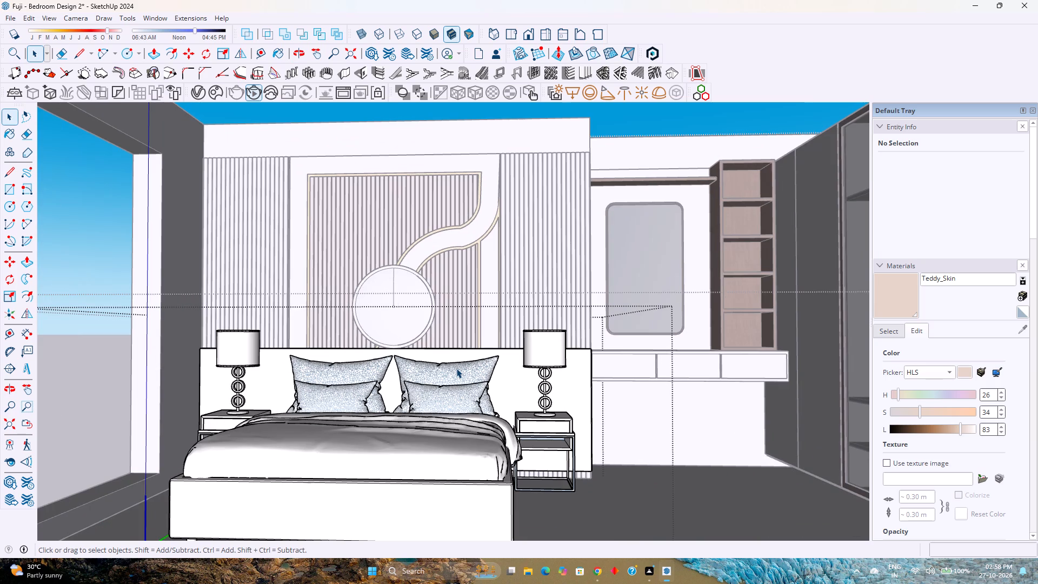
key("Escape")
scroll(456, 368, "down", 2)
middle_click_drag(456, 368, 370, 374, "shift")
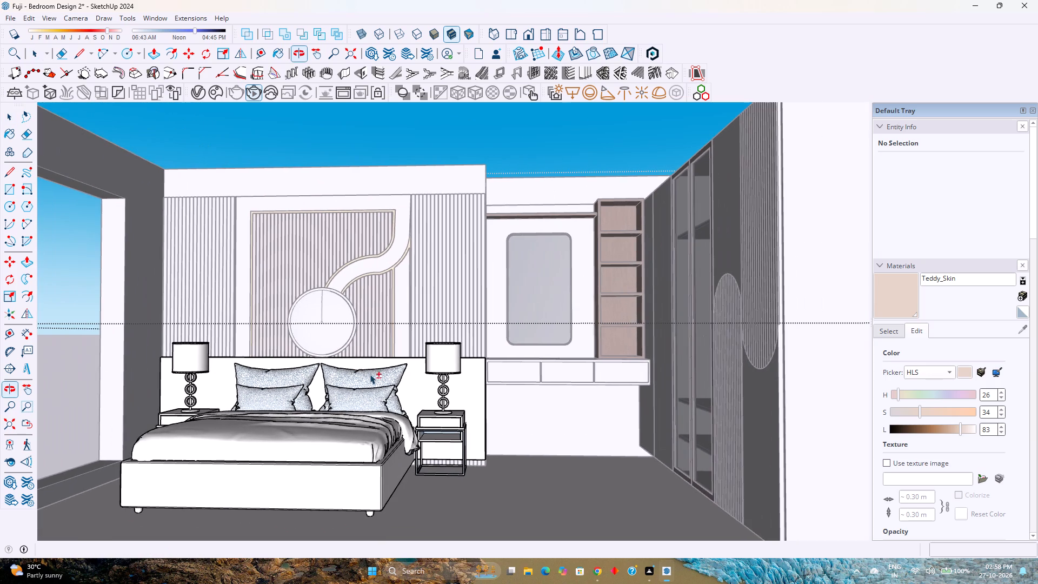
key("Escape")
scroll(370, 374, "down", 2)
middle_click_drag(370, 374, 385, 369)
scroll(386, 369, "down", 3)
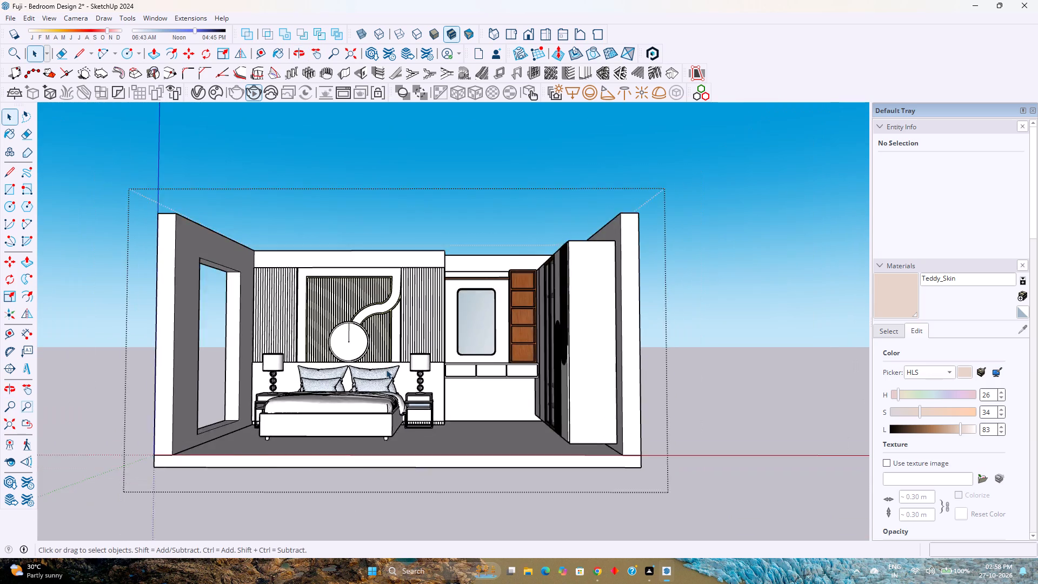
scroll(386, 369, "down", 3)
Open the room group and examine the window wall, bed wall, dressing unit with drawers and shelves, and wardrobe.
left_click(548, 371)
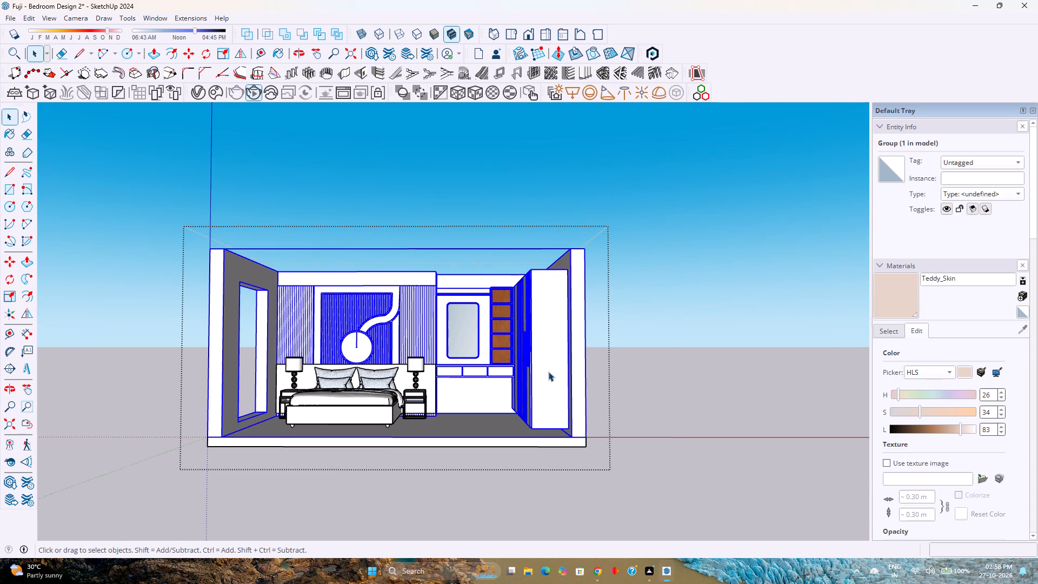
double_click(548, 371)
scroll(312, 406, "up", 3)
middle_click_drag(312, 406, 214, 467)
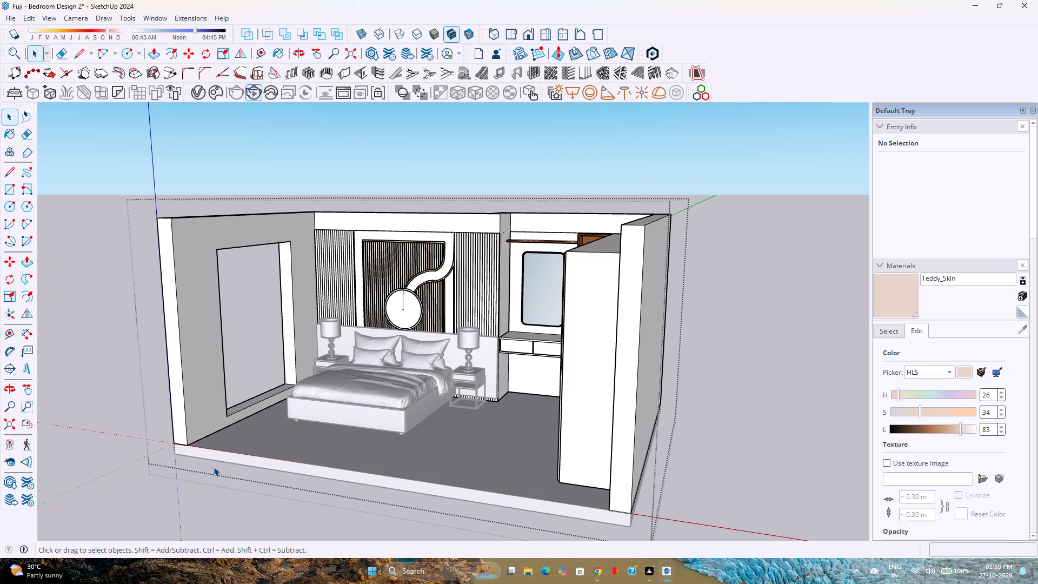
scroll(161, 461, "up", 2)
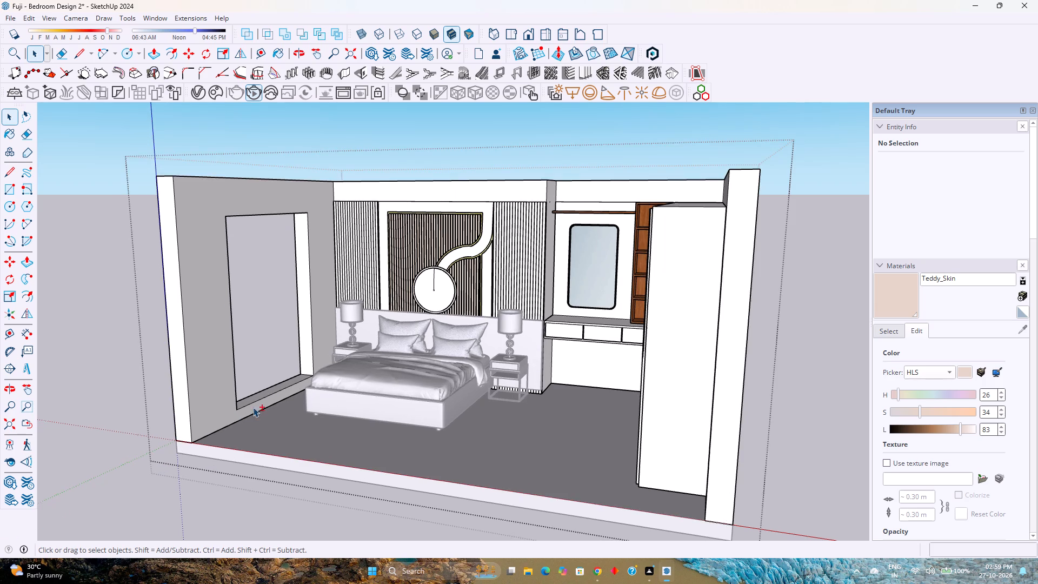
middle_click_drag(256, 405, 258, 493, "shift")
middle_click_drag(256, 483, 290, 496)
middle_click(291, 496)
scroll(300, 454, "up", 6)
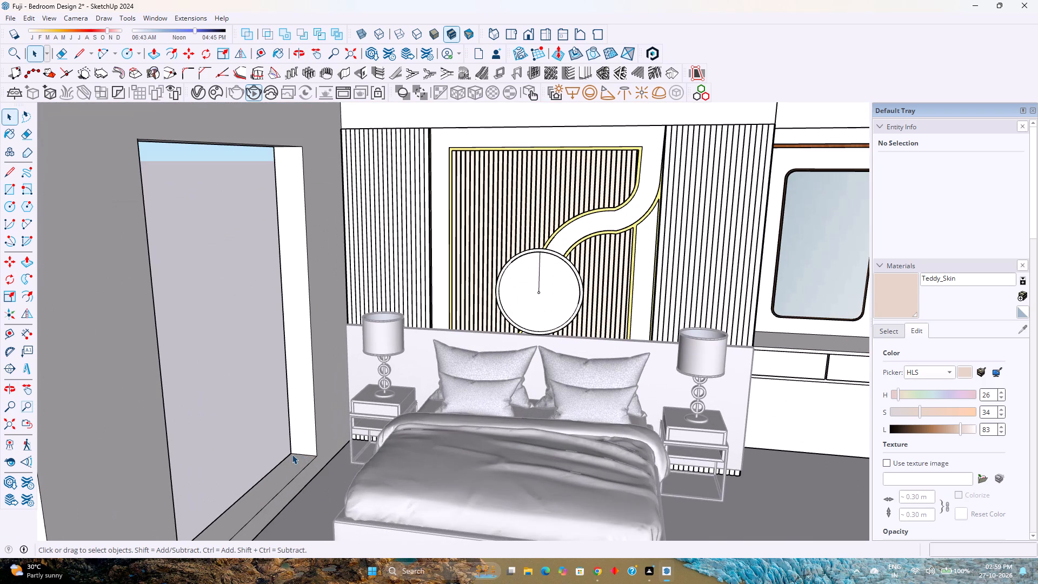
scroll(294, 448, "down", 3)
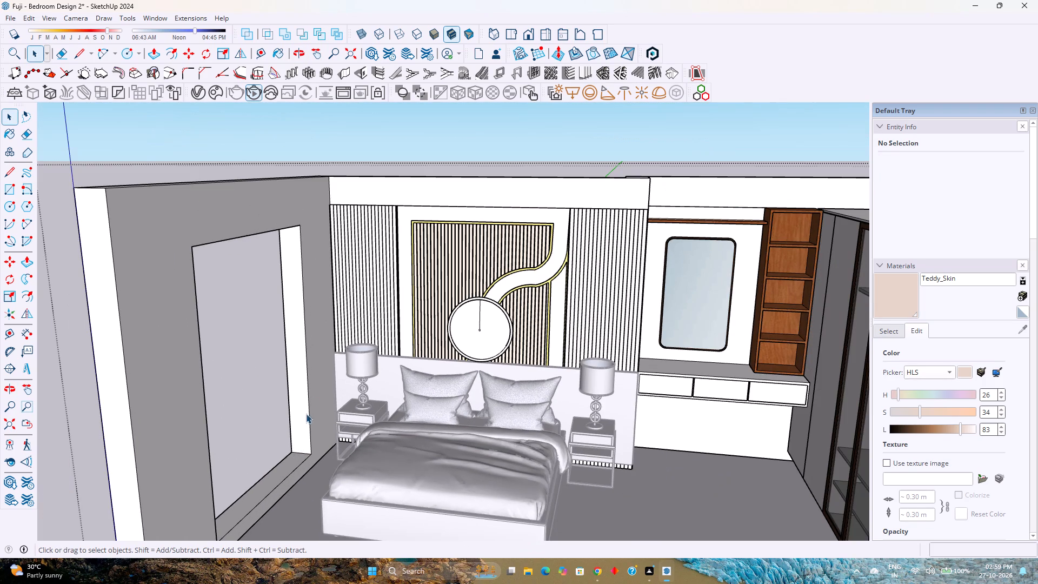
scroll(307, 384, "down", 2)
middle_click_drag(307, 384, 284, 404, "shift")
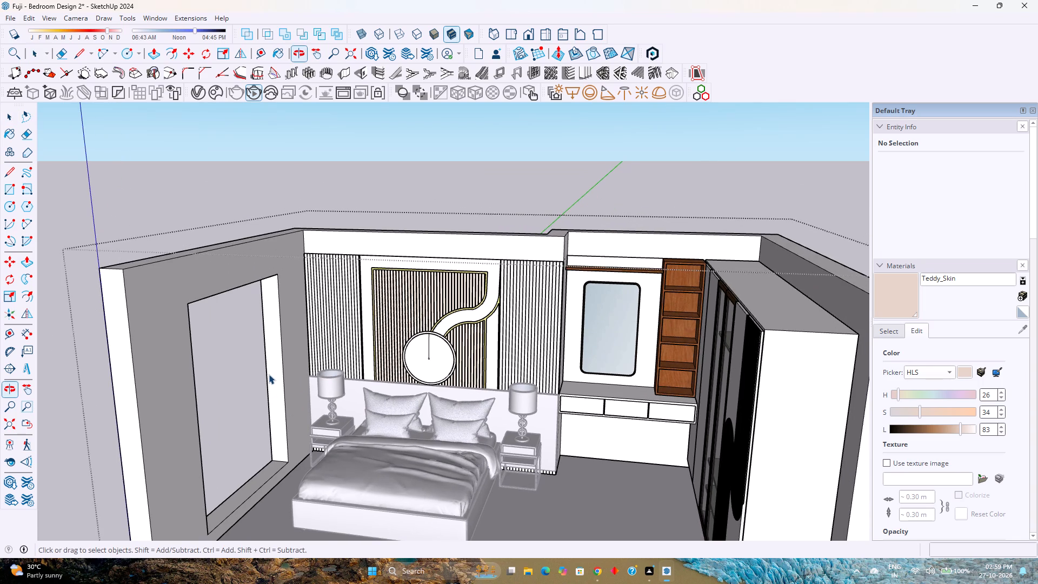
scroll(269, 374, "down", 3)
middle_click_drag(510, 420, 654, 456)
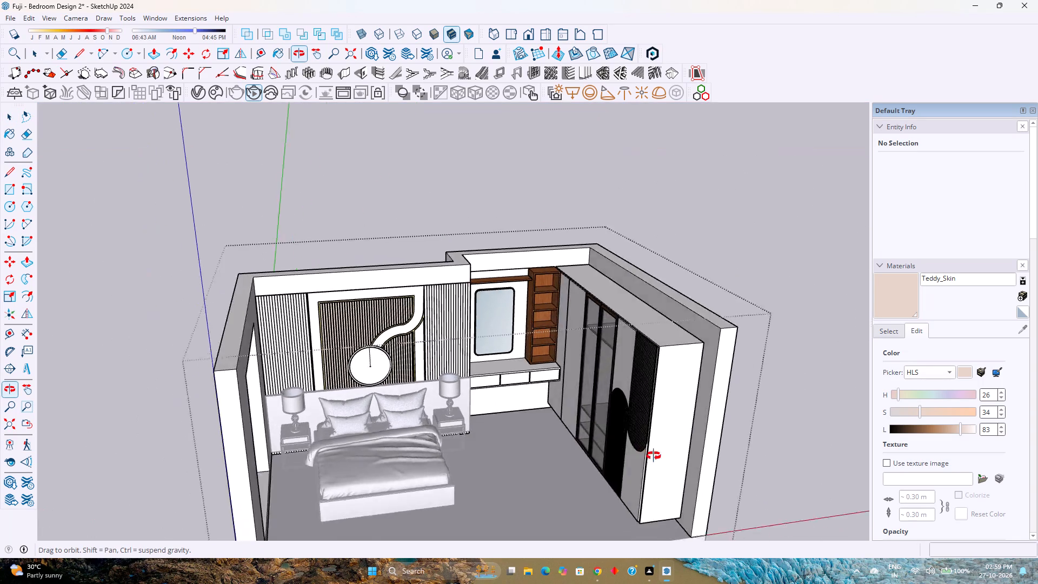
middle_click_drag(654, 456, 728, 428)
middle_click_drag(728, 425, 726, 419)
scroll(670, 389, "up", 10)
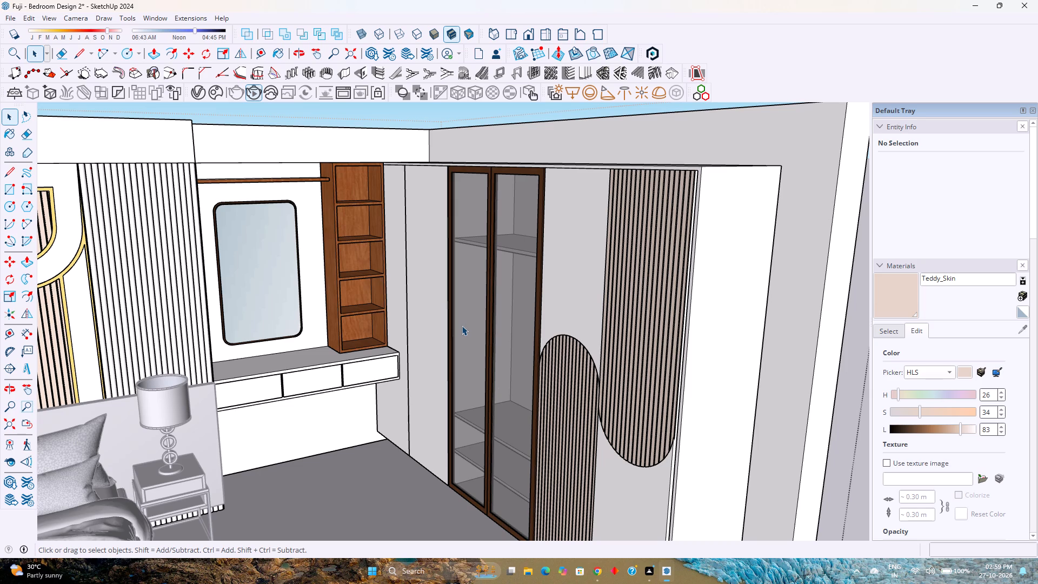
scroll(360, 369, "up", 7)
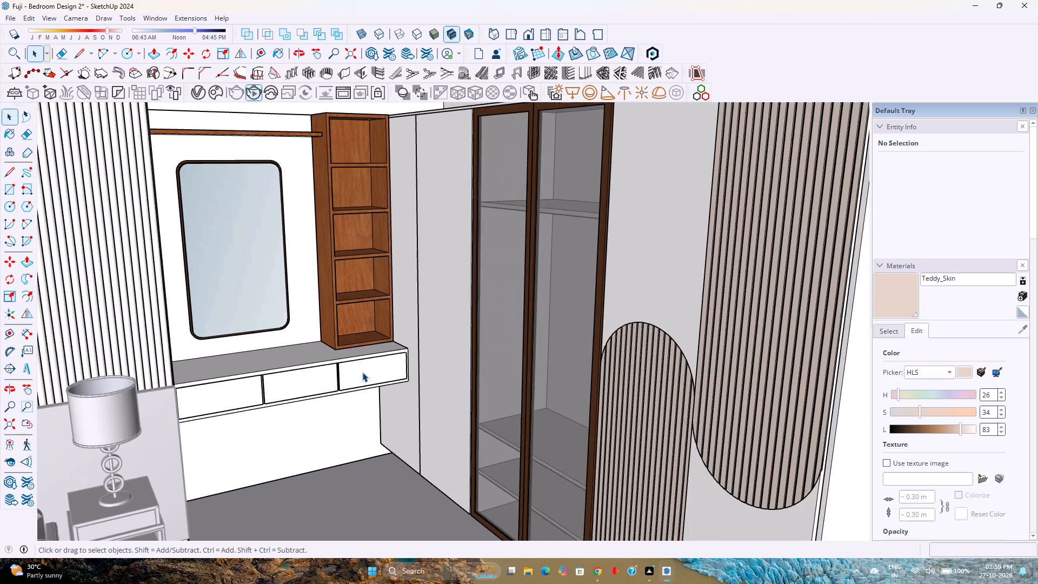
scroll(362, 372, "up", 18)
middle_click_drag(290, 389, 369, 449)
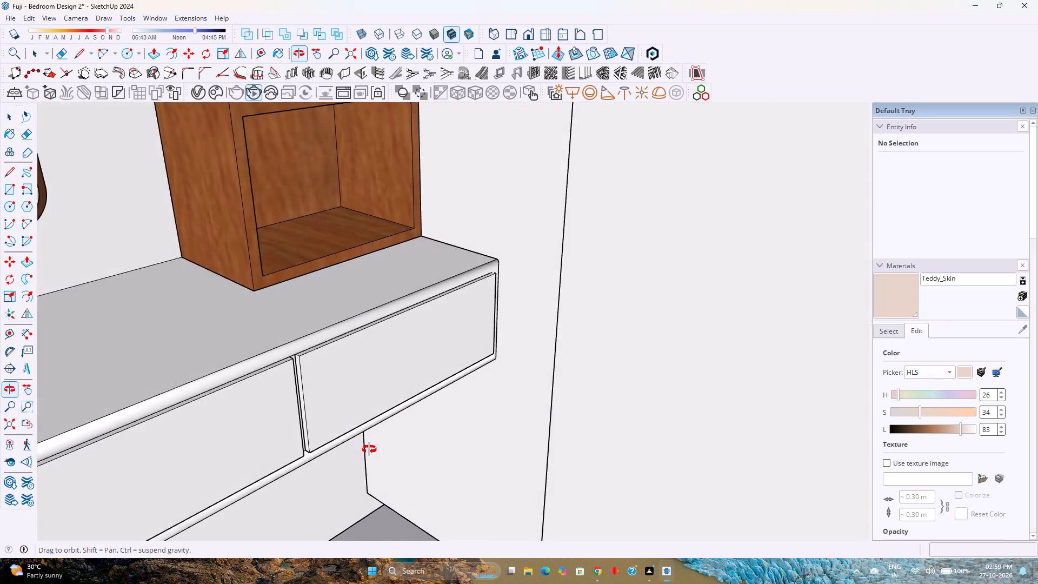
middle_click_drag(369, 449, 338, 415)
middle_click(338, 415)
scroll(338, 415, "down", 14)
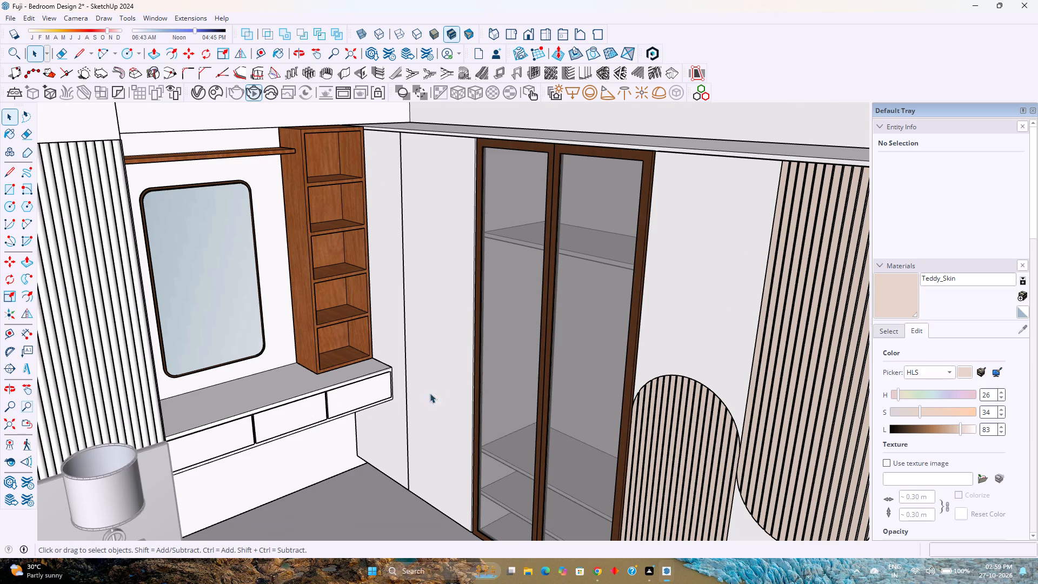
middle_click_drag(484, 404, 542, 460, "shift")
middle_click_drag(542, 460, 458, 427)
middle_click(454, 425)
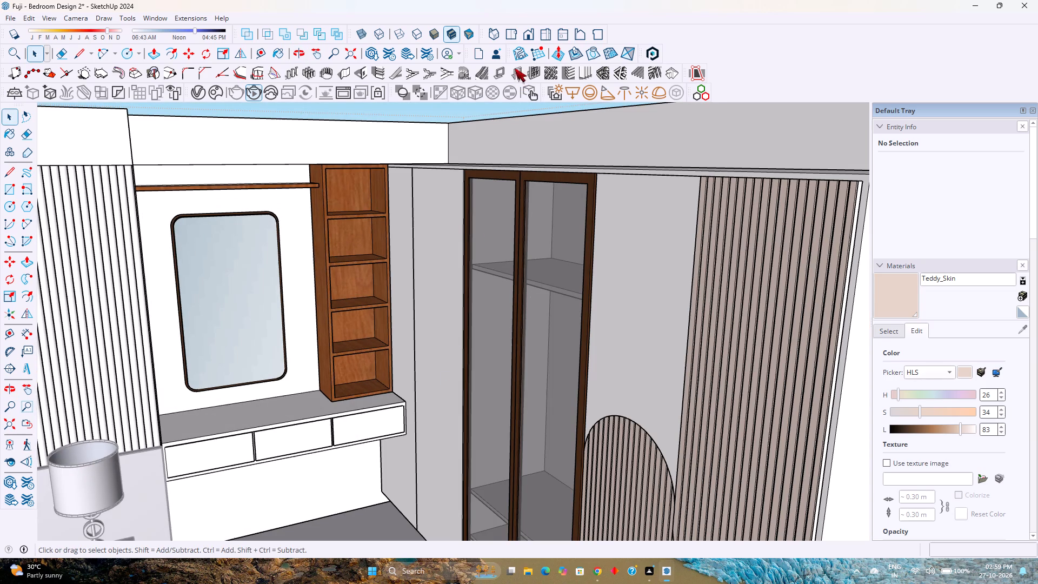
Check a V-Ray interactive render from the Front view, framing the bed, decorative wall, dressing unit and wardrobe.
left_click(526, 34)
scroll(522, 220, "down", 1)
middle_click_drag(489, 282, 621, 339, "shift")
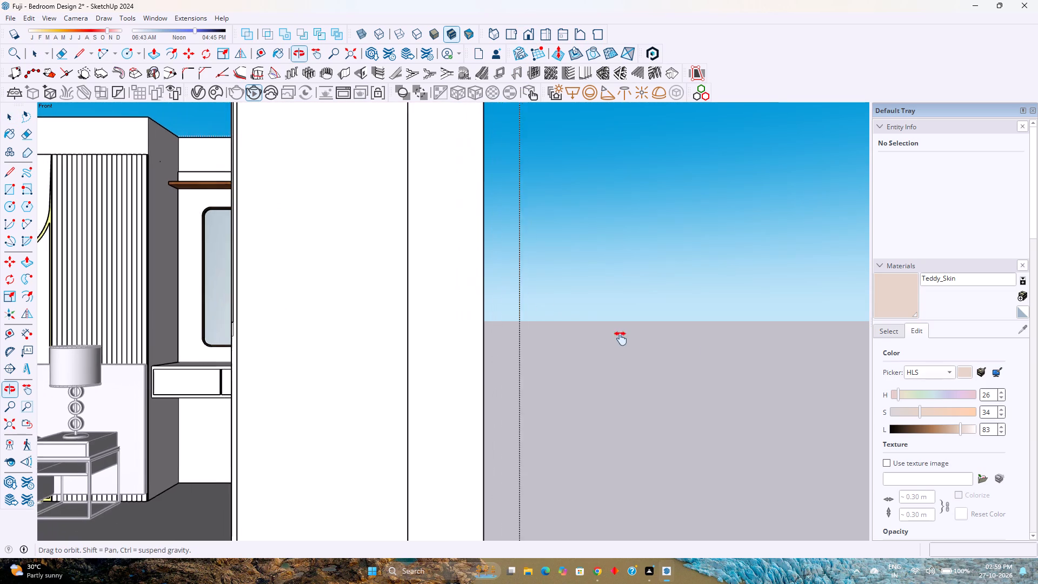
middle_click_drag(621, 339, 852, 357, "shift")
middle_click(852, 357, "shift")
middle_click_drag(302, 347, 515, 368, "shift")
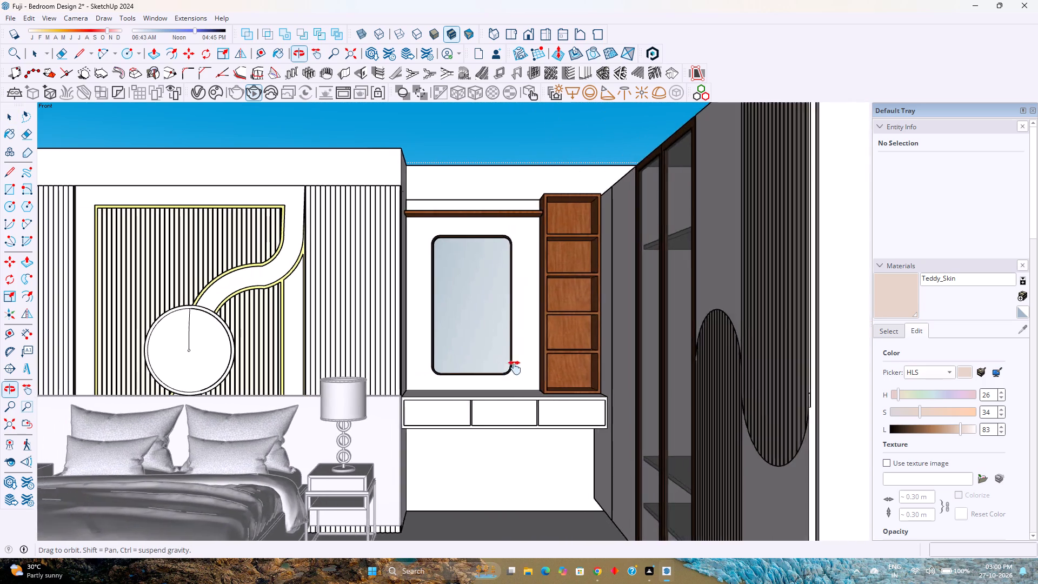
middle_click_drag(515, 368, 612, 360, "shift")
middle_click_drag(537, 390, 531, 348, "shift")
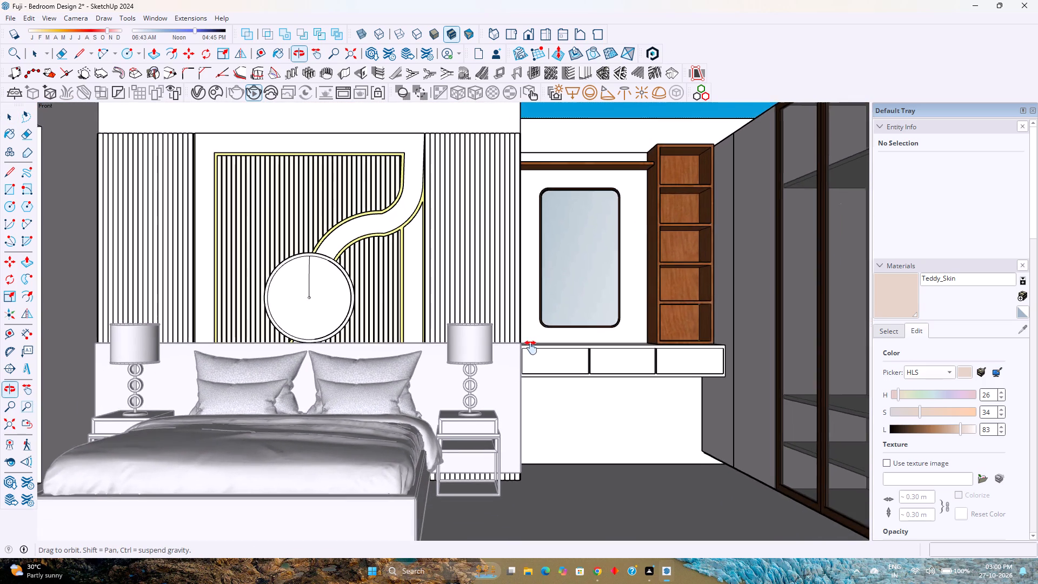
middle_click_drag(531, 348, 531, 346, "shift")
middle_click(531, 346)
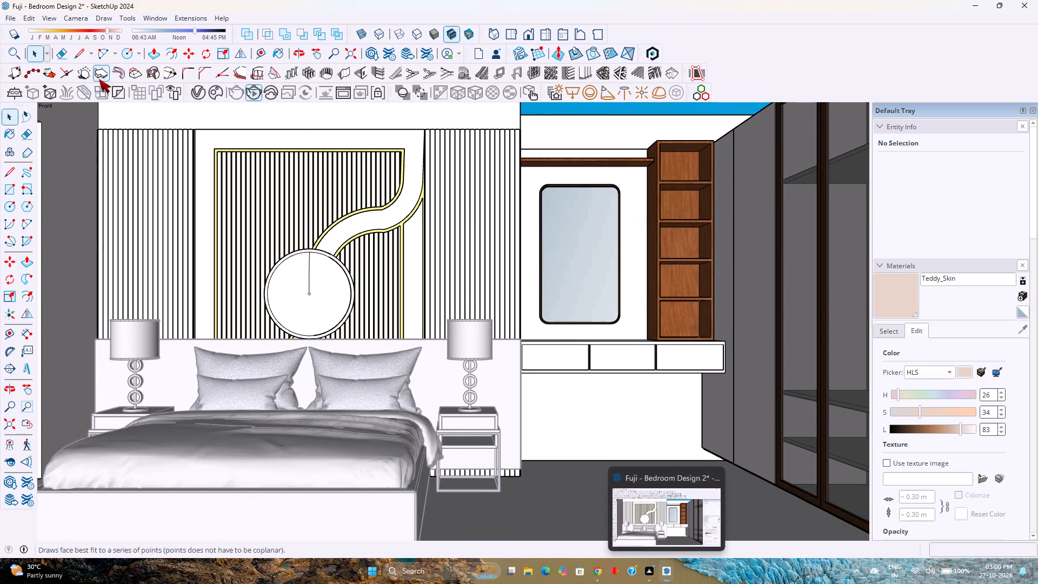
left_click(253, 99)
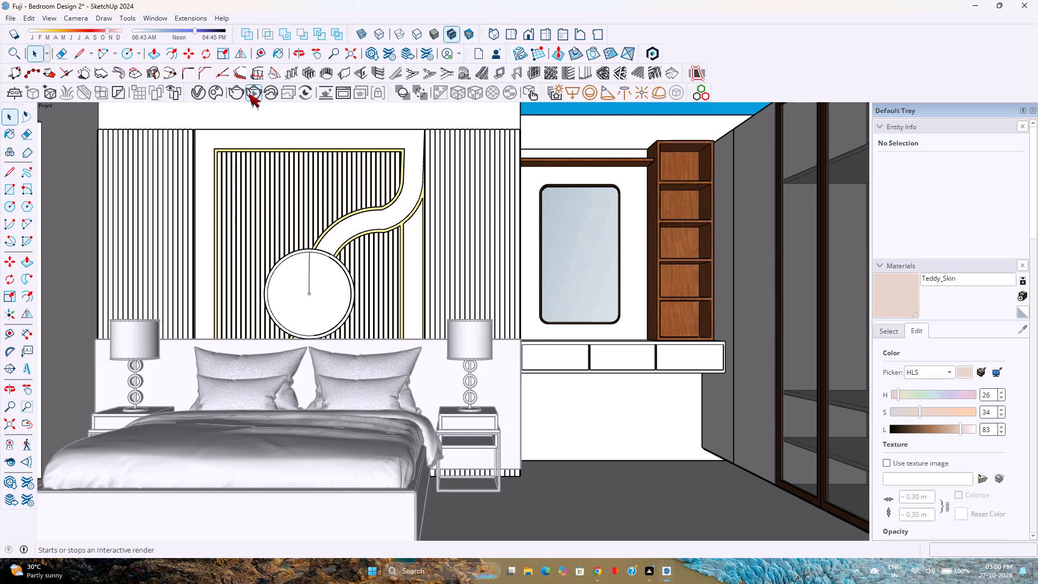
left_click(249, 94)
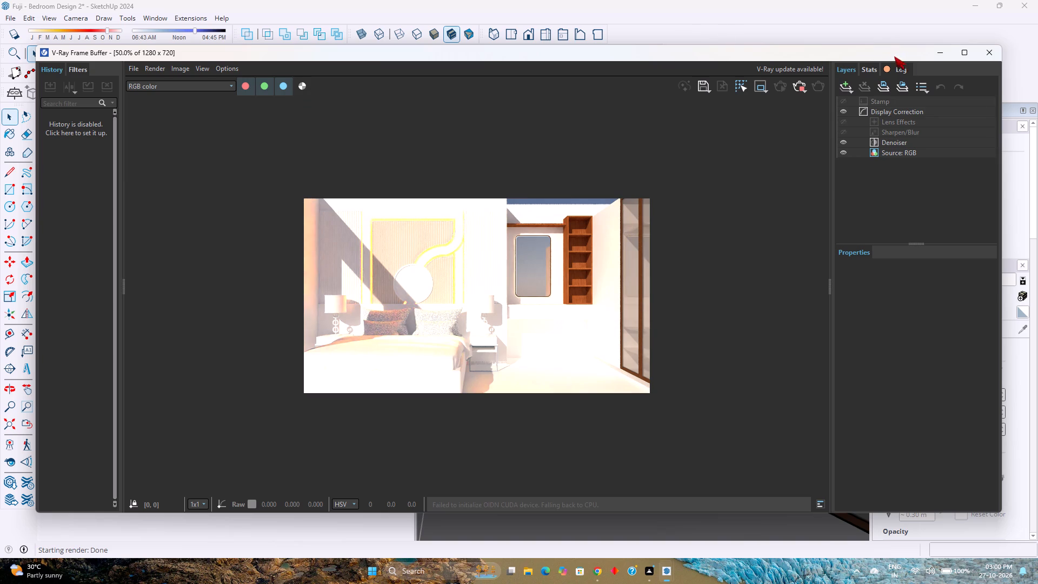
left_click(944, 51)
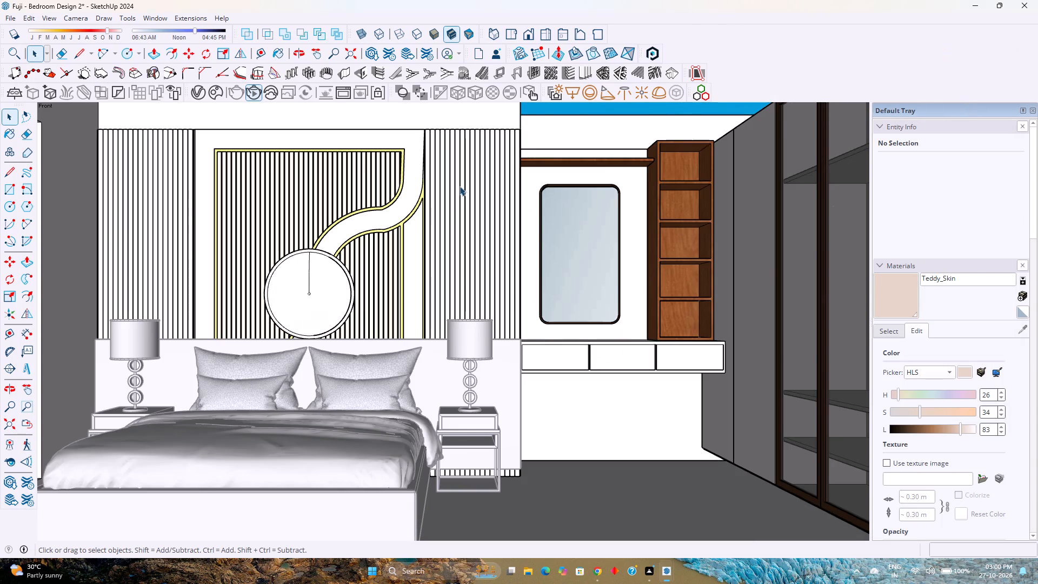
Close the room group and return to the top level of the model with the whole room in view.
scroll(447, 207, "down", 11)
middle_click_drag(444, 207, 448, 292)
middle_click(448, 293)
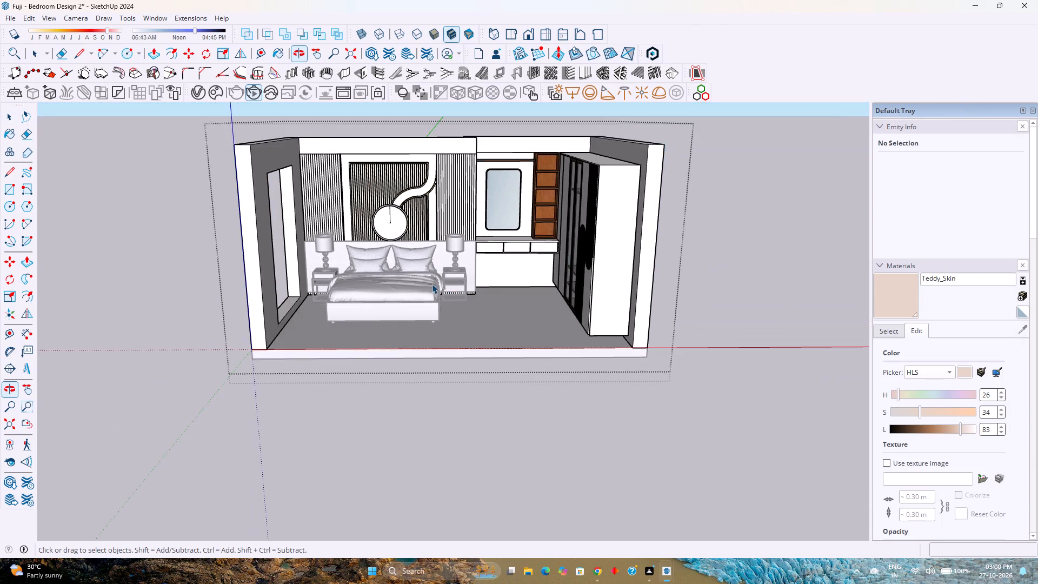
scroll(432, 284, "down", 4)
left_click(461, 428)
left_click(516, 382)
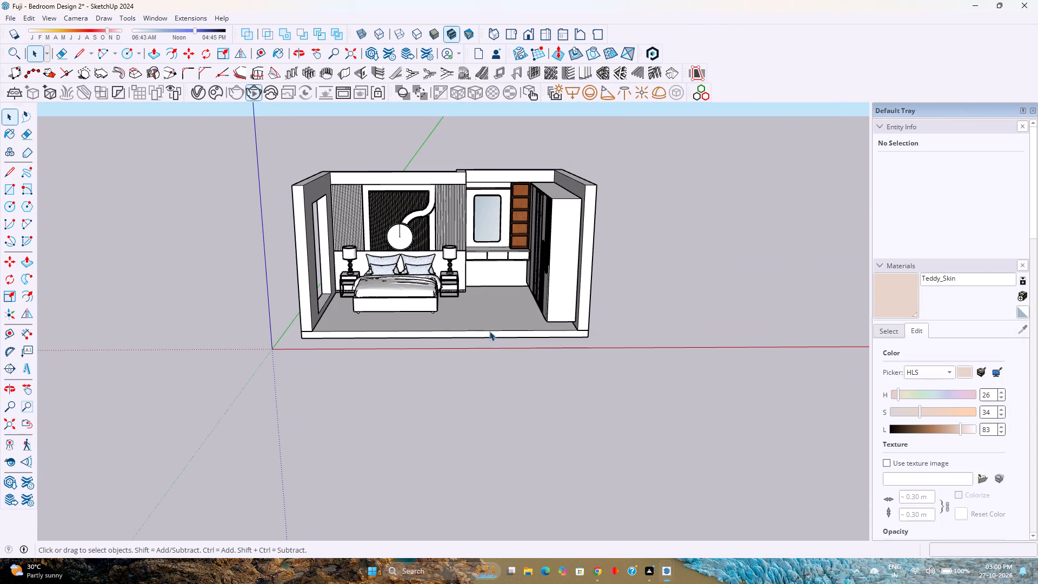
Rotate the whole room group 90° about its front floor corner at the wardrobe end.
left_click(489, 331)
middle_click_drag(497, 327, 469, 426)
middle_click(469, 426)
scroll(462, 403, "down", 4)
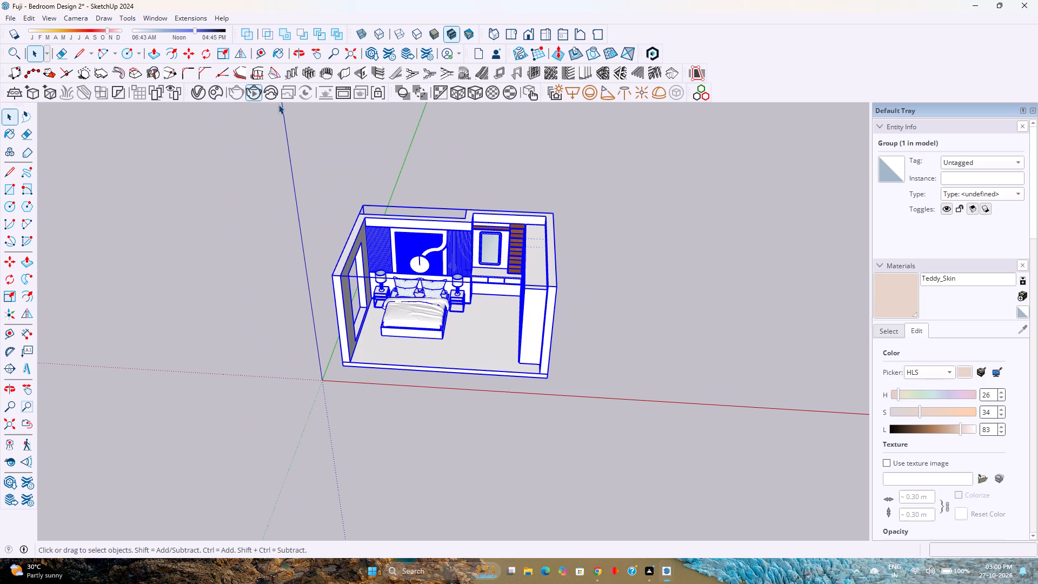
left_click(209, 57)
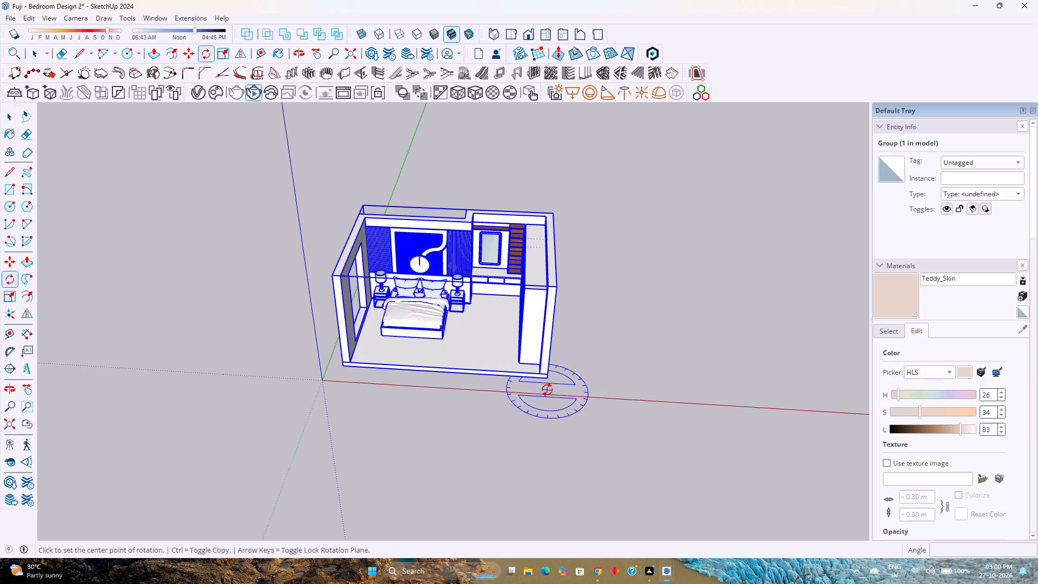
left_click(548, 383)
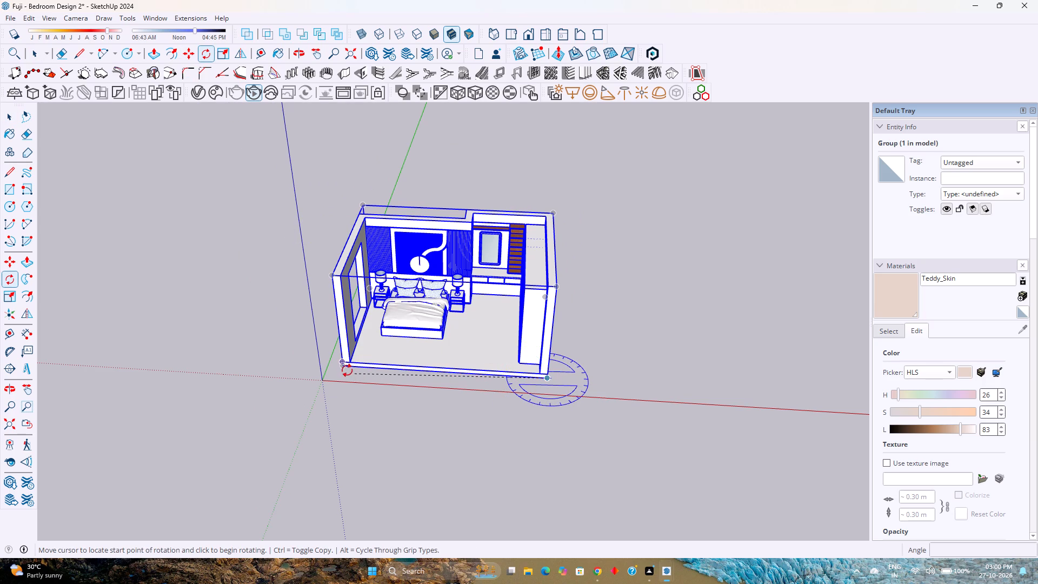
left_click(343, 368)
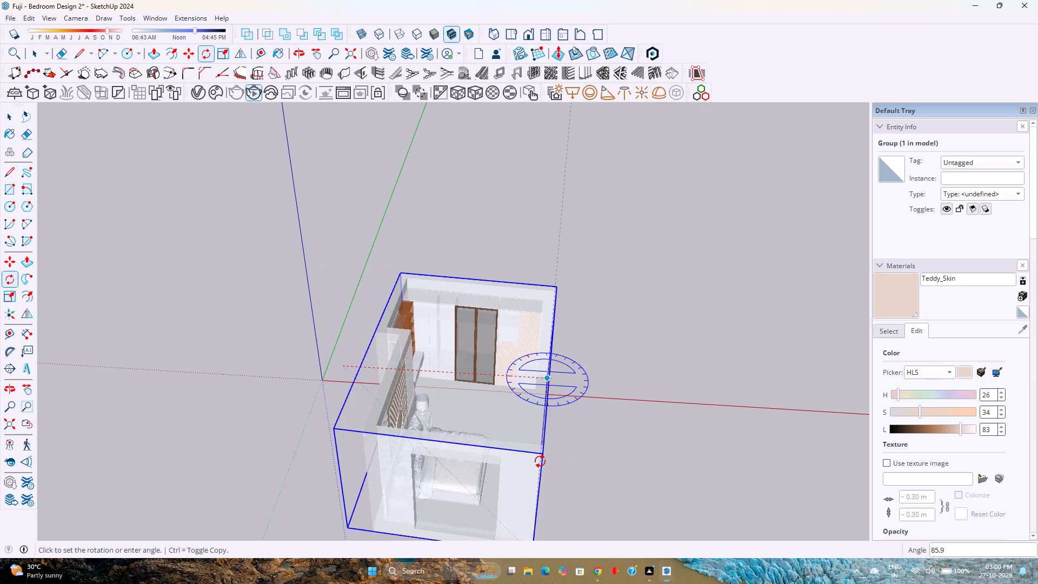
key("9")
key("0")
key("Return")
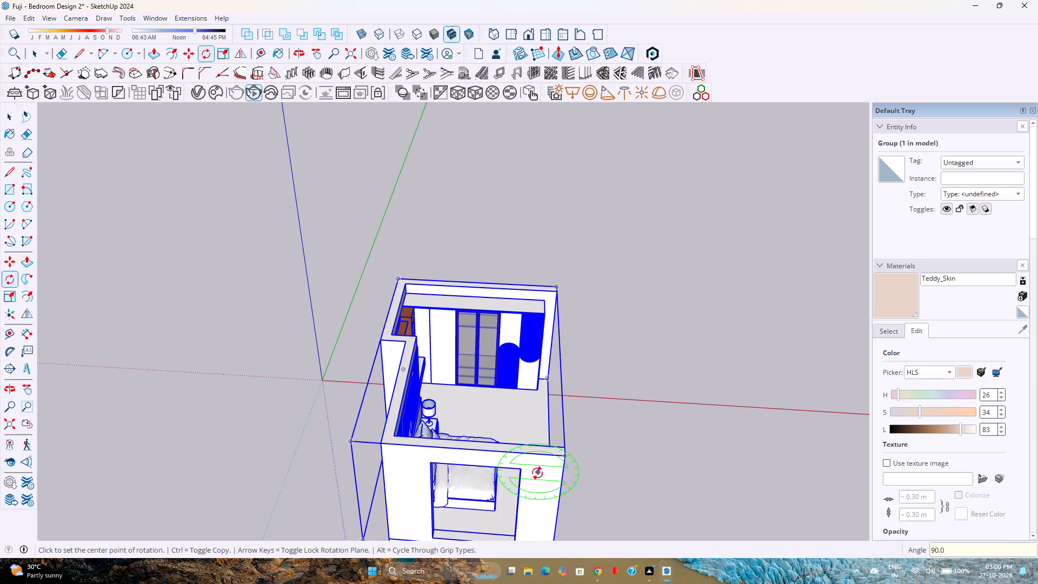
scroll(529, 444, "down", 4)
scroll(591, 423, "down", 4)
key("space")
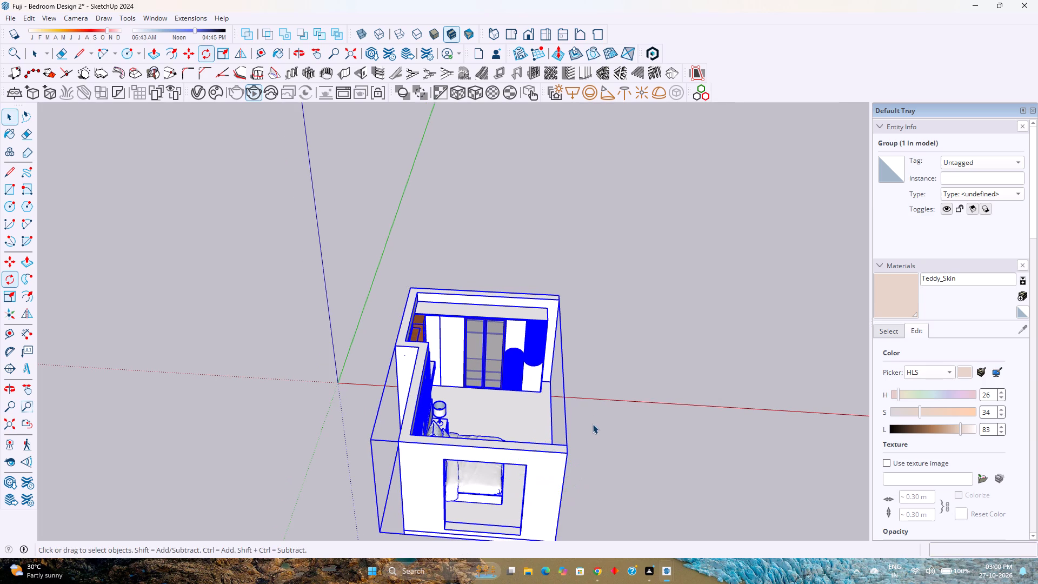
Check the V-Ray interactive render from the Right view, framing the bed, lit decorative wall, dressing unit and wardrobe.
left_click(541, 42)
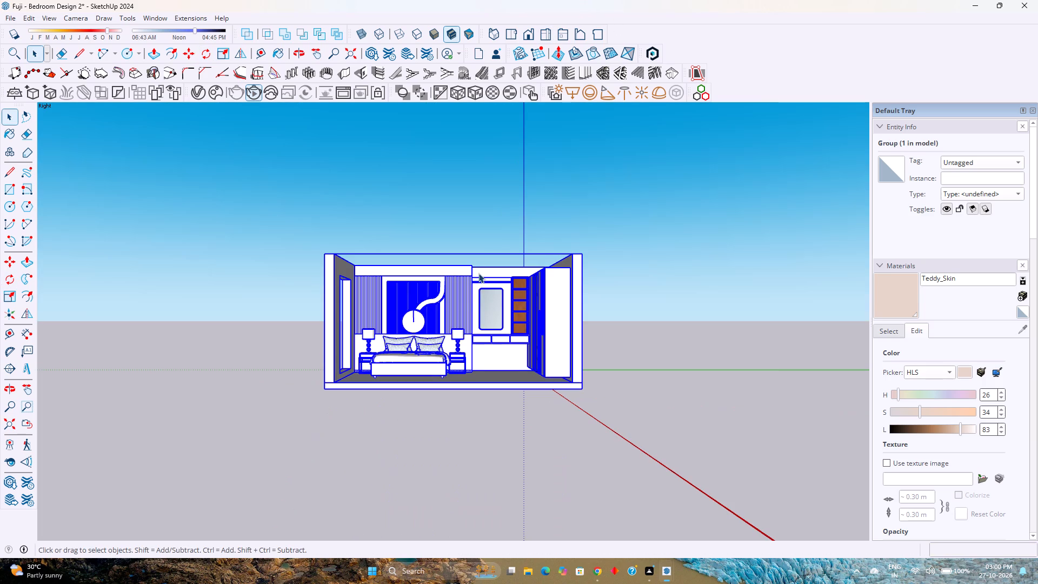
scroll(465, 295, "up", 11)
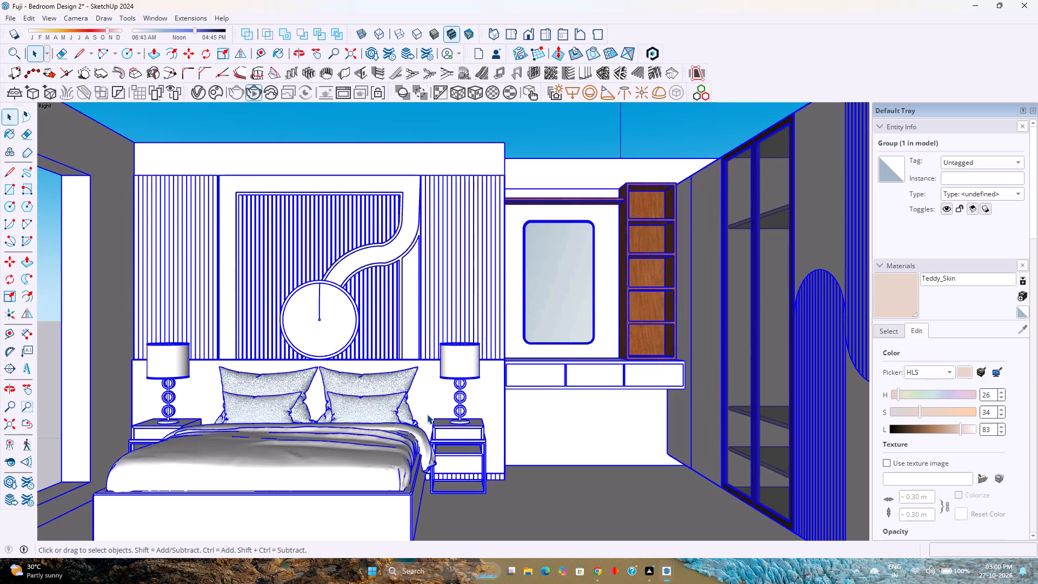
middle_click_drag(429, 414, 436, 369, "shift")
middle_click(436, 369, "shift")
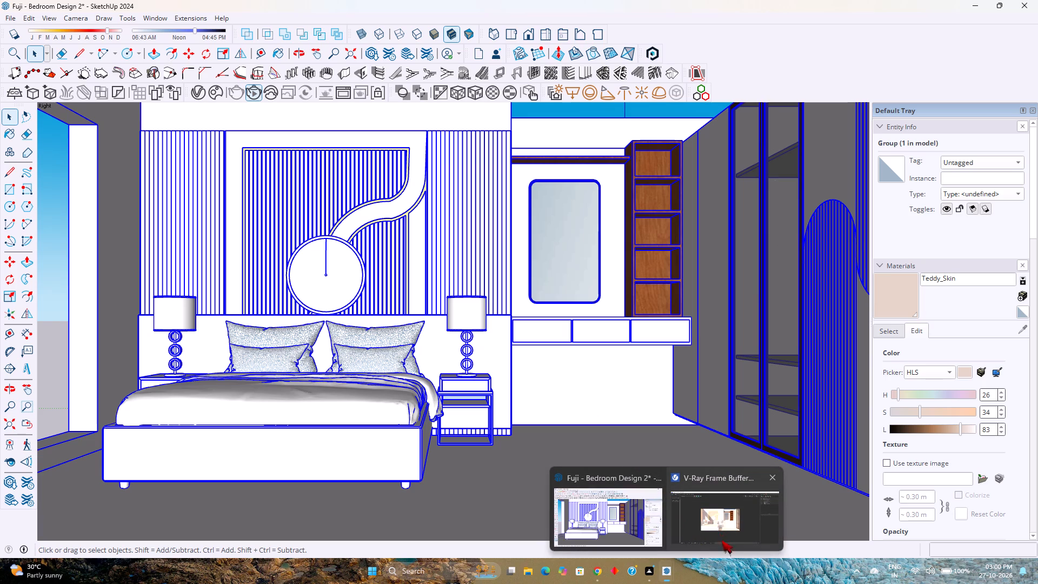
left_click(714, 521)
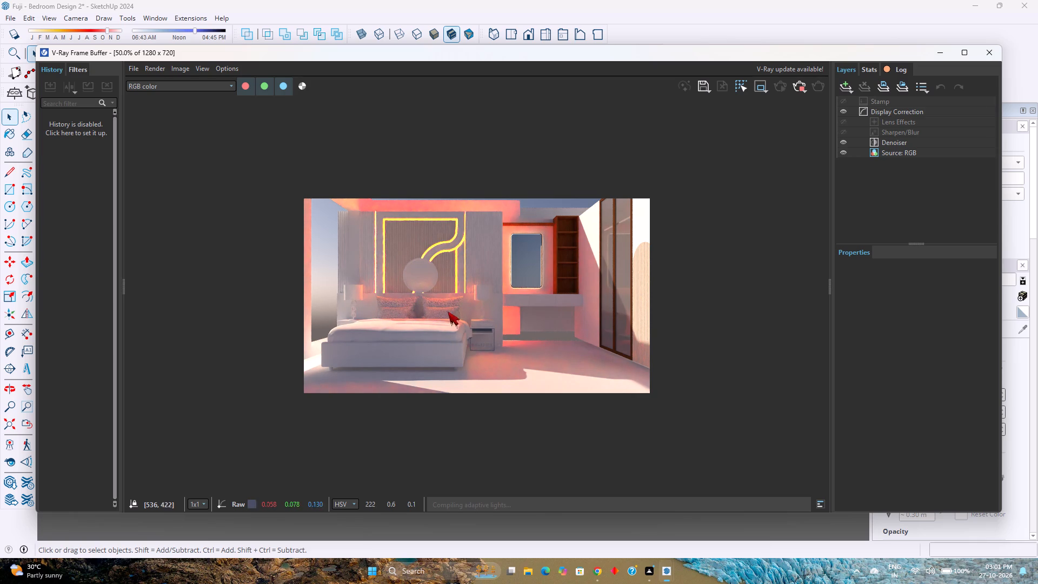
scroll(433, 275, "down", 1)
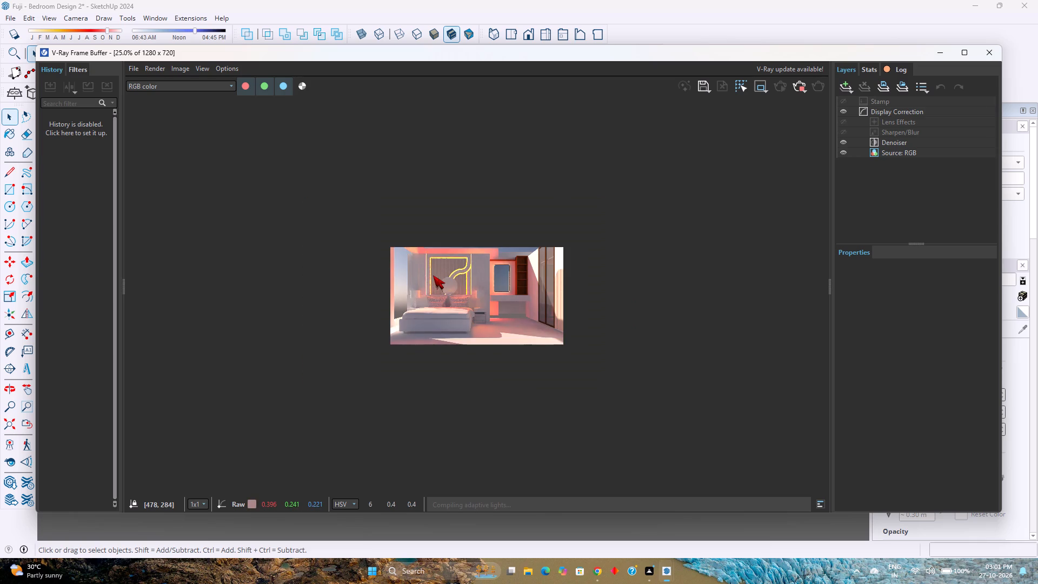
scroll(517, 267, "up", 2)
middle_click_drag(456, 249, 461, 289)
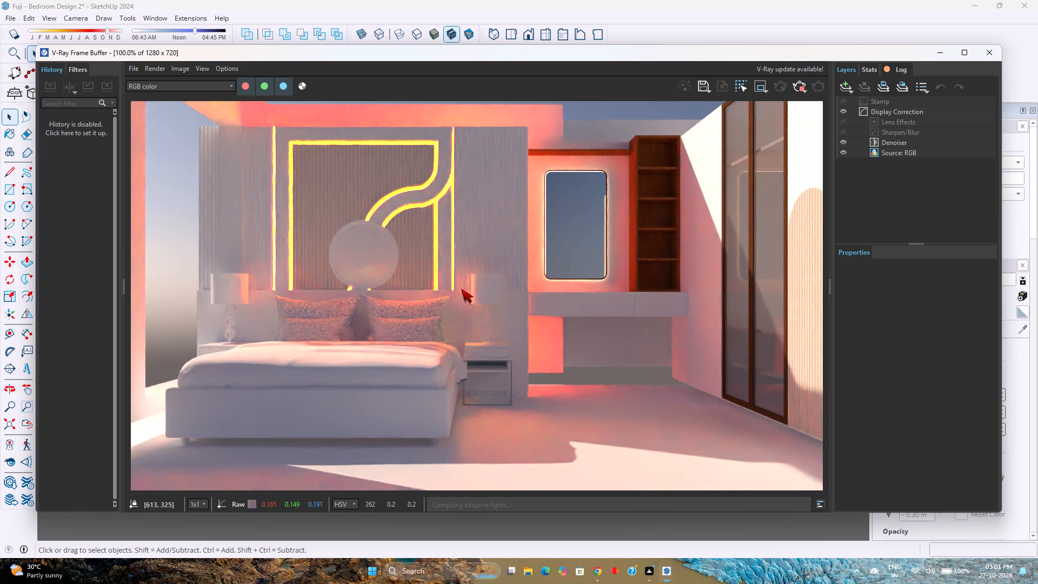
middle_click_drag(461, 289, 456, 310)
middle_click(456, 310)
scroll(456, 303, "down", 2)
scroll(458, 298, "up", 1)
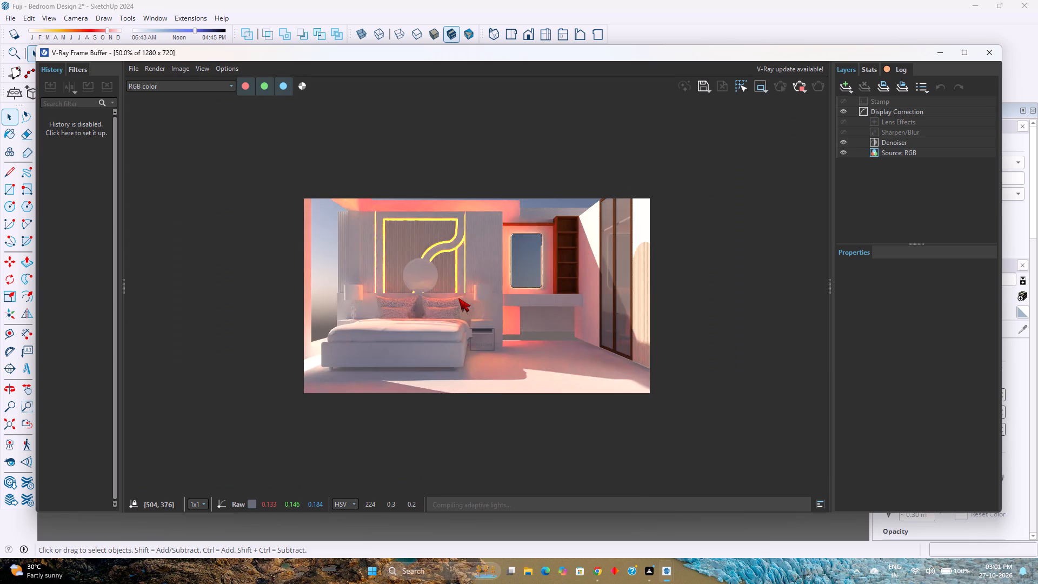
scroll(458, 298, "up", 1)
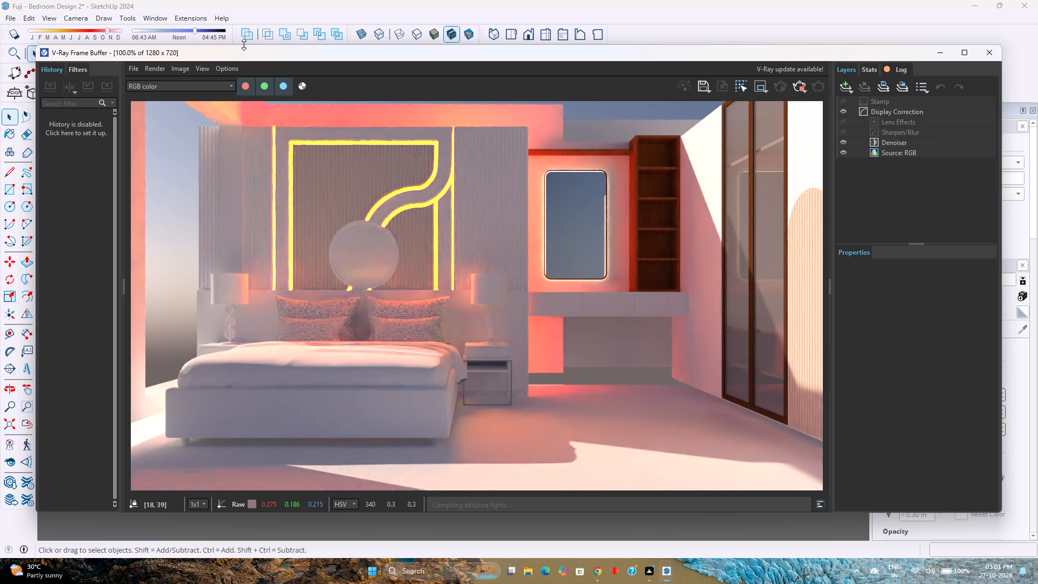
scroll(496, 249, "down", 2)
scroll(474, 280, "up", 2)
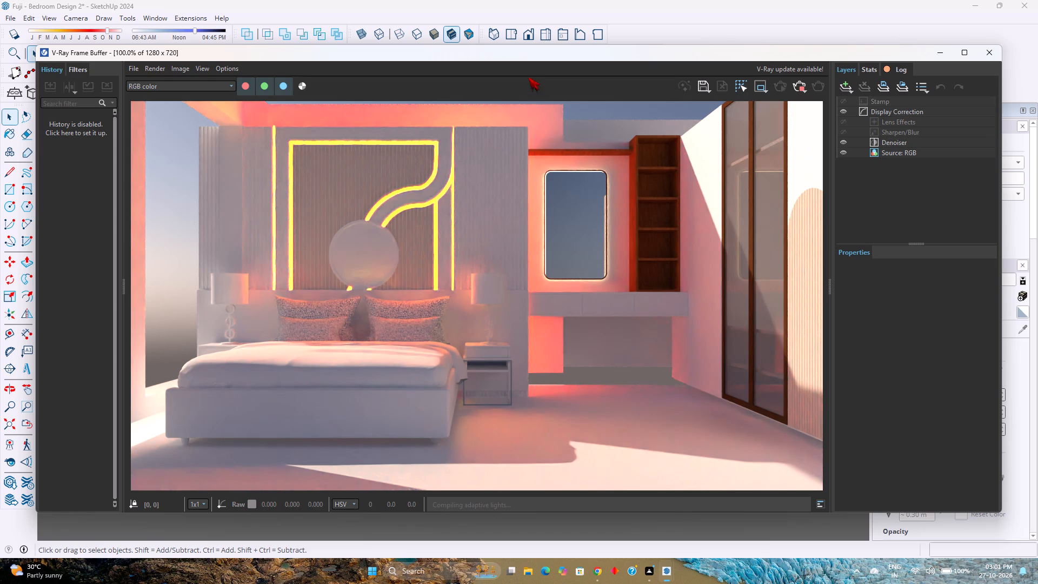
Import the downloaded Paint Yellow Matte material from the Chaos Cosmos Browser.
left_click_drag(536, 52, 509, 83)
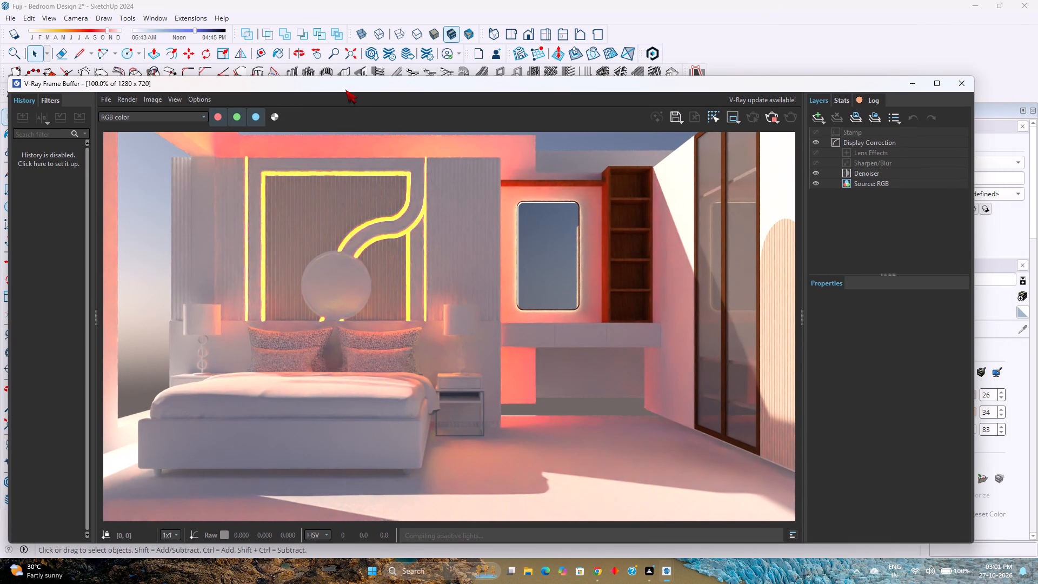
left_click_drag(345, 89, 344, 127)
left_click(219, 93)
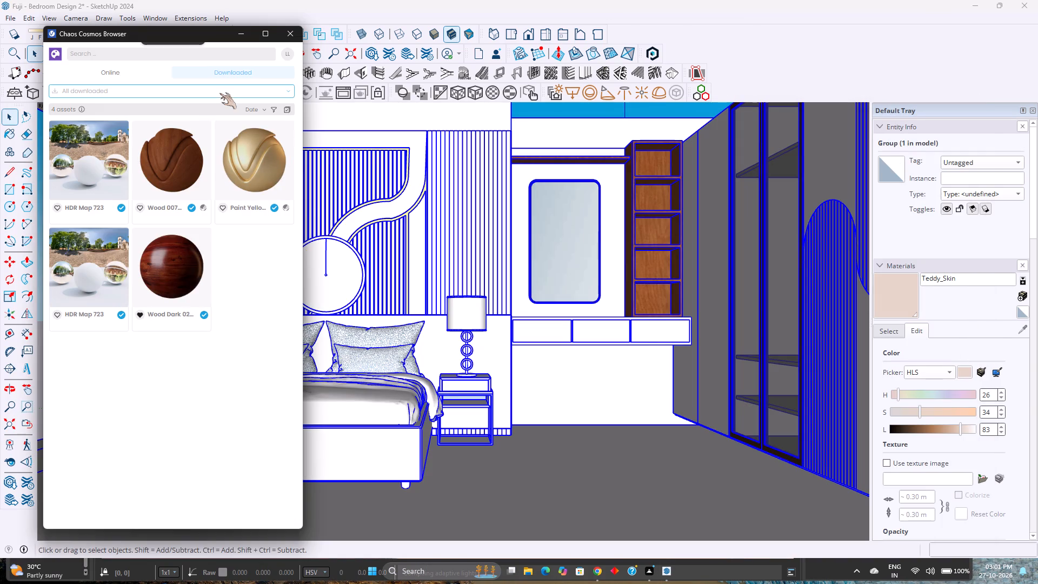
left_click(270, 162)
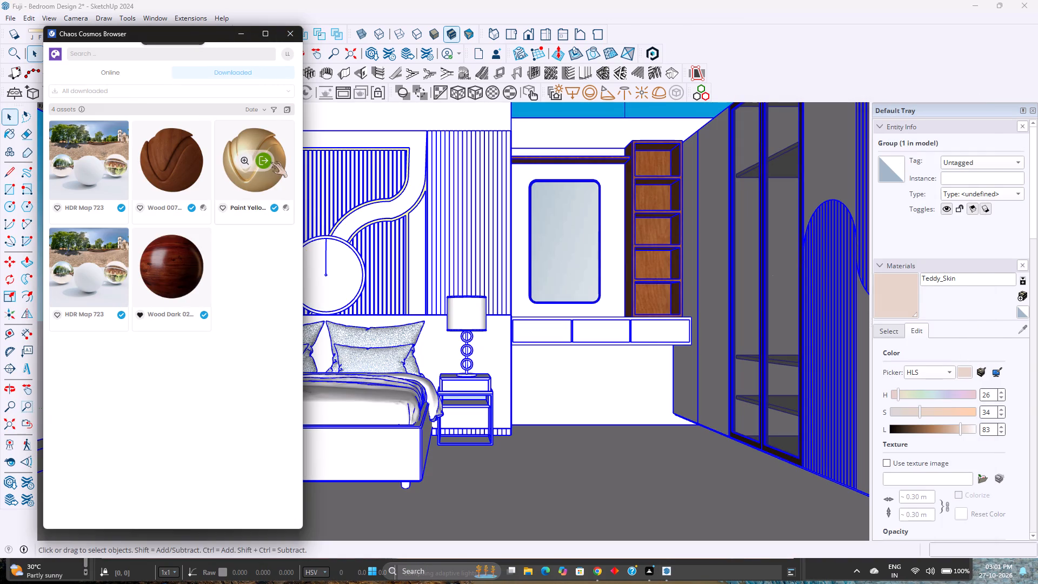
left_click(243, 32)
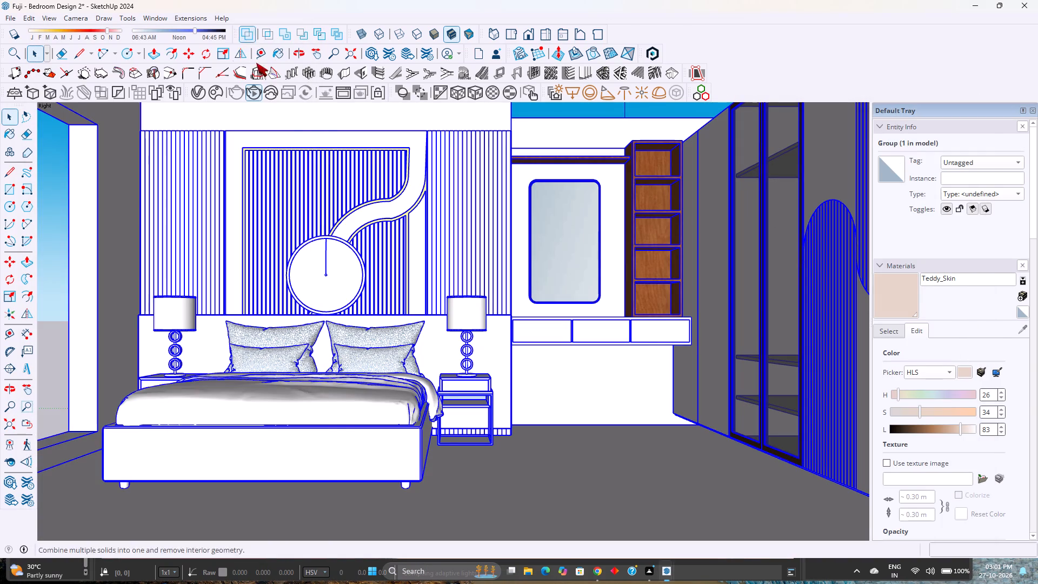
Apply the Paint Yellow Matte 0.02cm#1 material to the yellow outline face nested inside the decorative wall's central panel.
scroll(312, 145, "up", 6)
double_click(306, 142)
scroll(292, 144, "up", 2)
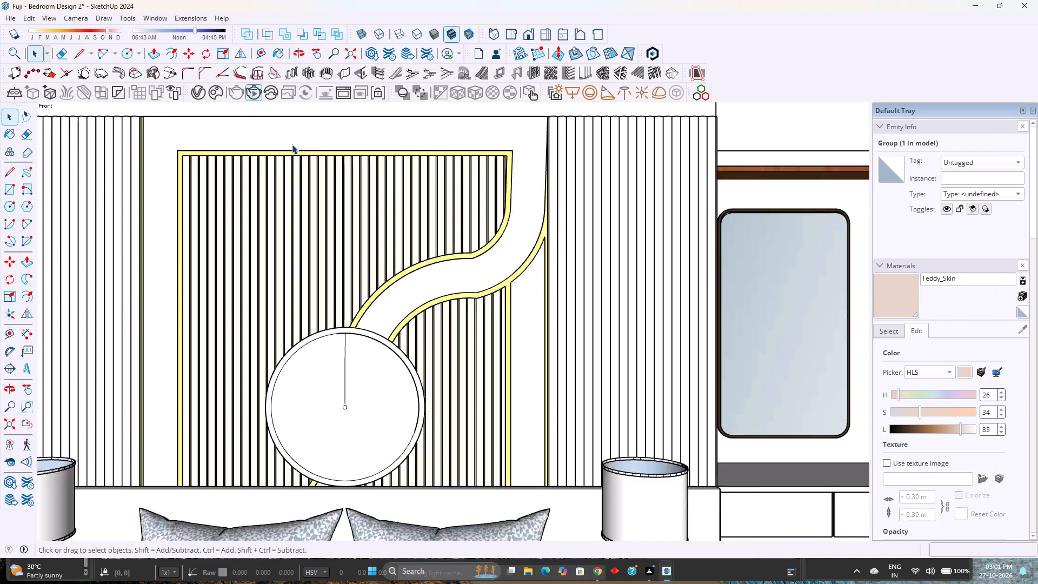
scroll(292, 144, "up", 6)
left_click(262, 152)
scroll(262, 152, "up", 2)
double_click(262, 154)
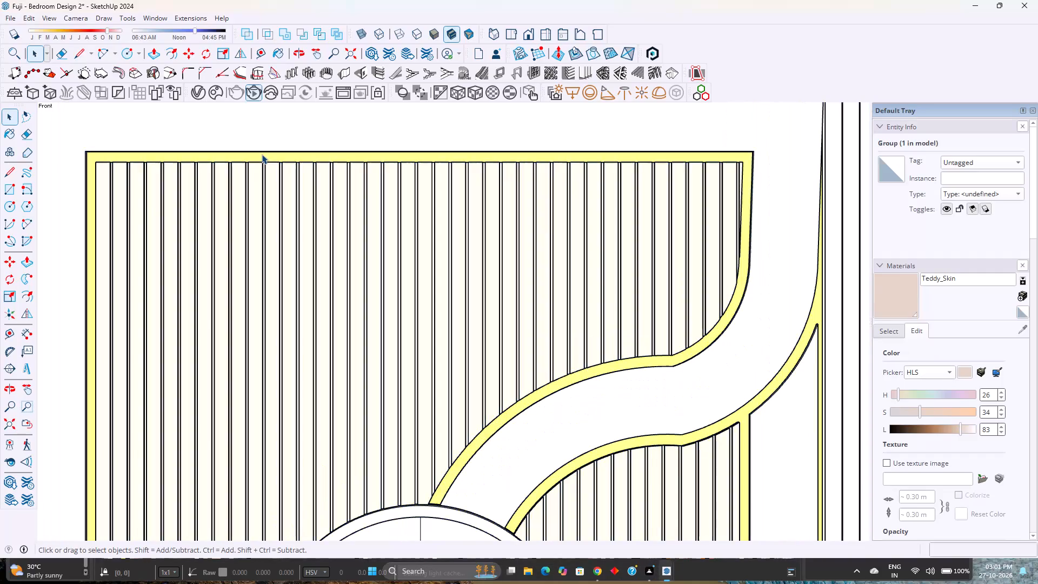
scroll(262, 154, "up", 2)
left_click(262, 154)
scroll(256, 161, "down", 8)
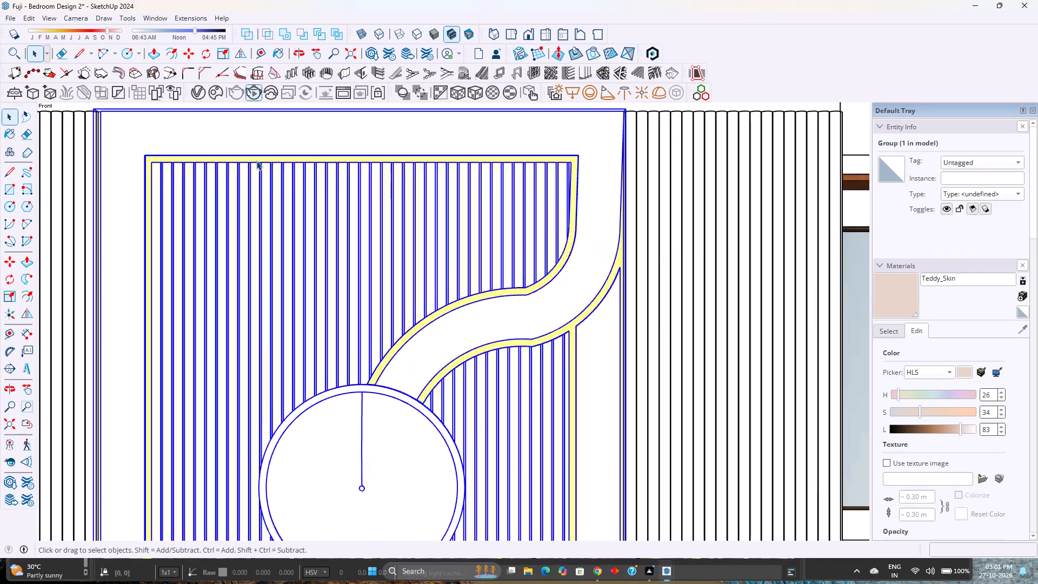
scroll(256, 161, "down", 1)
middle_click_drag(152, 164, 268, 245)
scroll(156, 196, "up", 6)
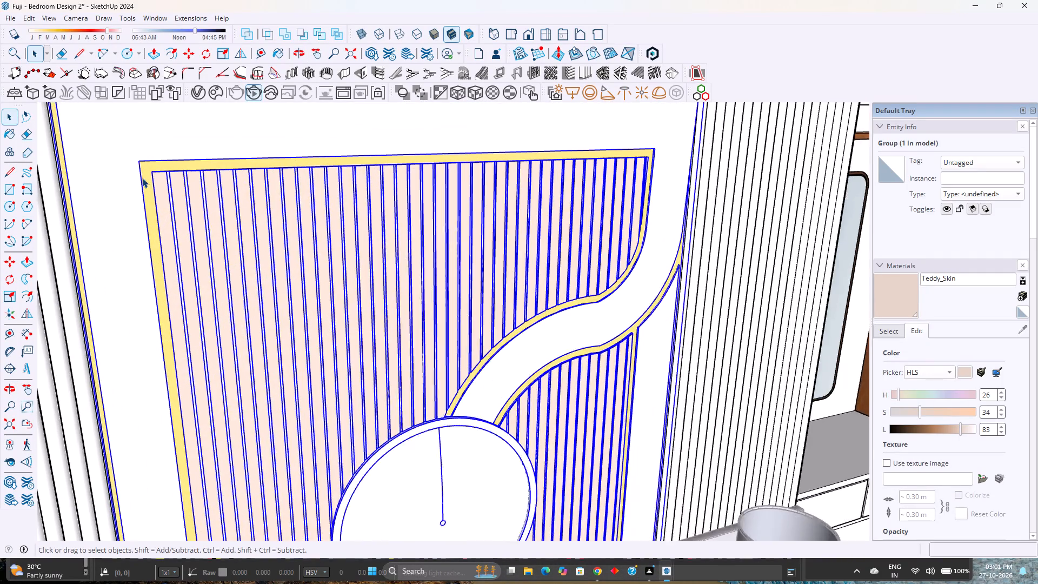
key("Escape")
middle_click_drag(144, 182, 241, 224, "shift")
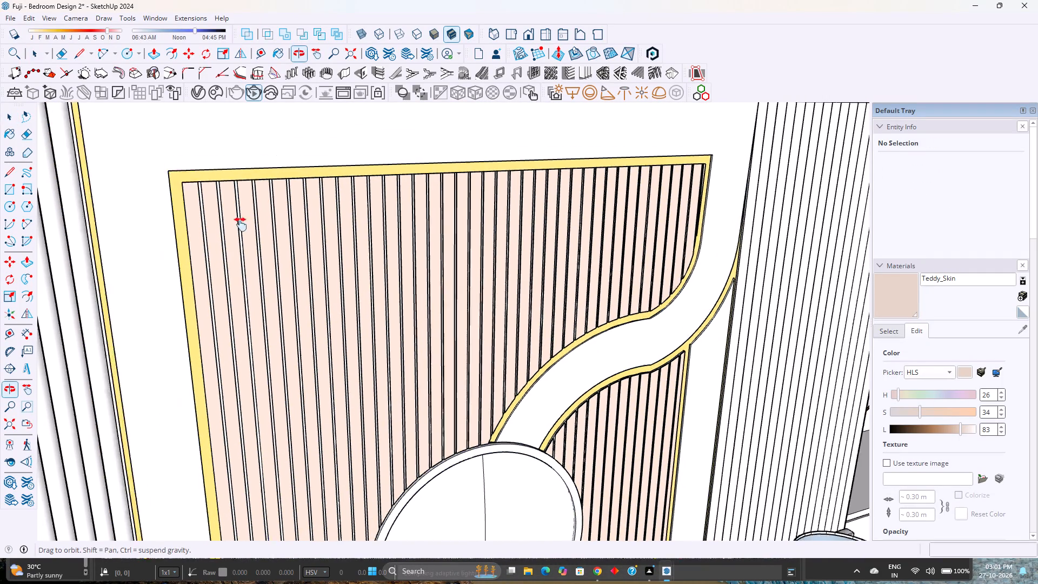
middle_click_drag(241, 224, 304, 257, "shift")
middle_click(304, 257, "shift")
scroll(187, 162, "up", 8)
left_click(223, 176)
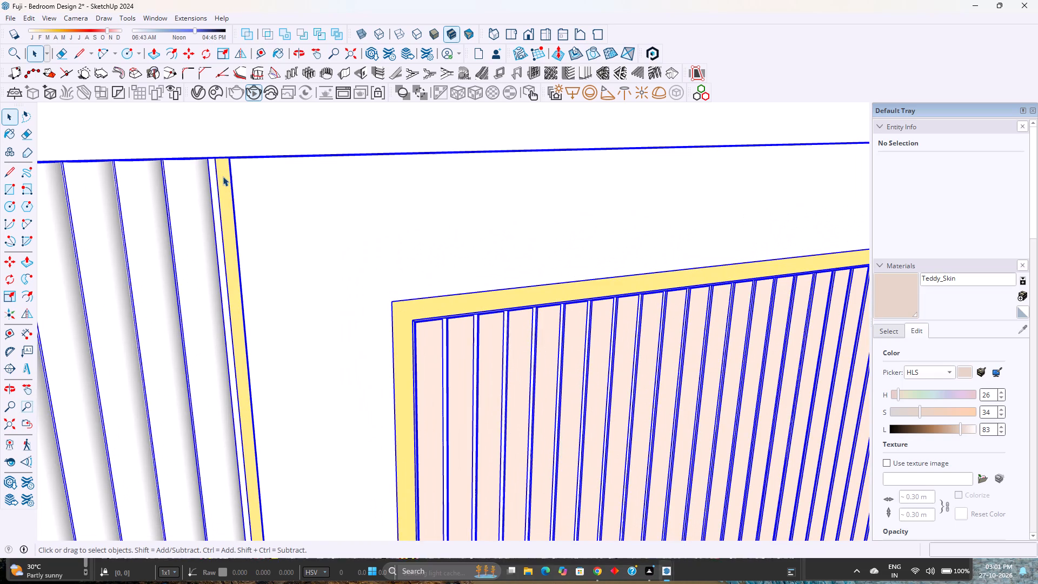
double_click(223, 176)
left_click(228, 195)
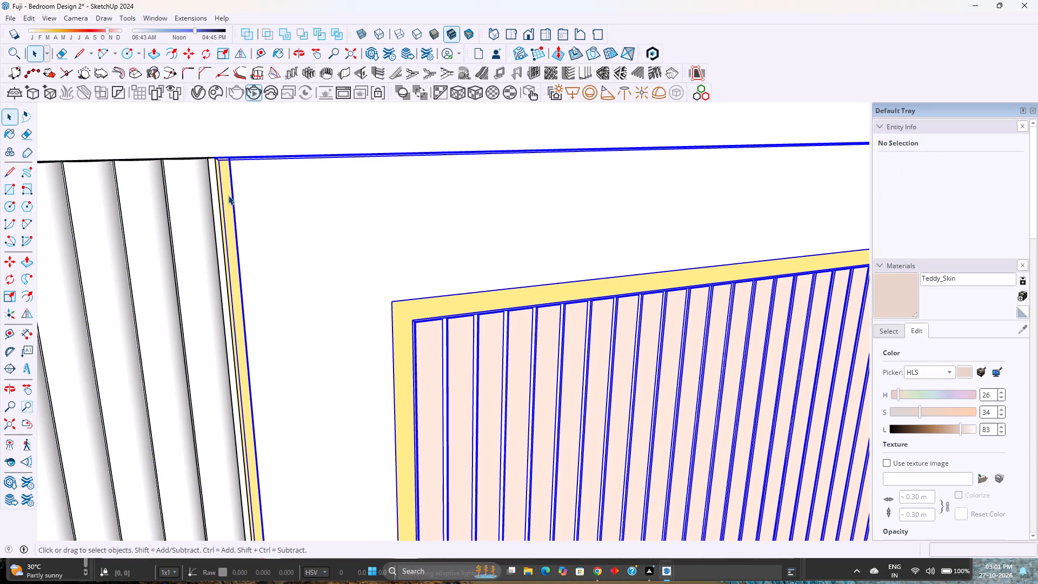
double_click(228, 195)
left_click(227, 194)
scroll(227, 194, "down", 4)
scroll(276, 196, "down", 5)
middle_click_drag(273, 208, 243, 176)
scroll(243, 175, "down", 8)
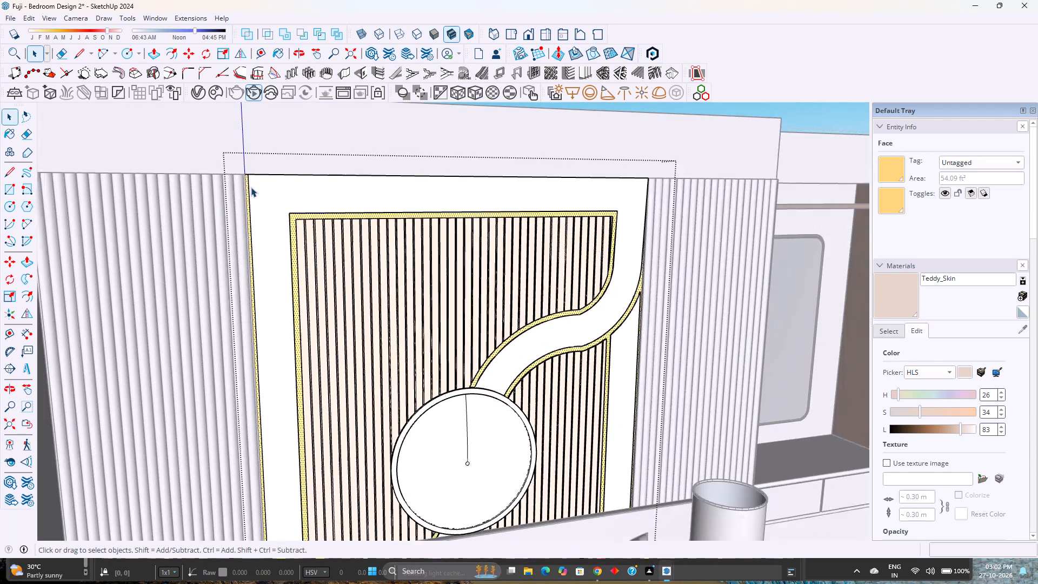
left_click(201, 96)
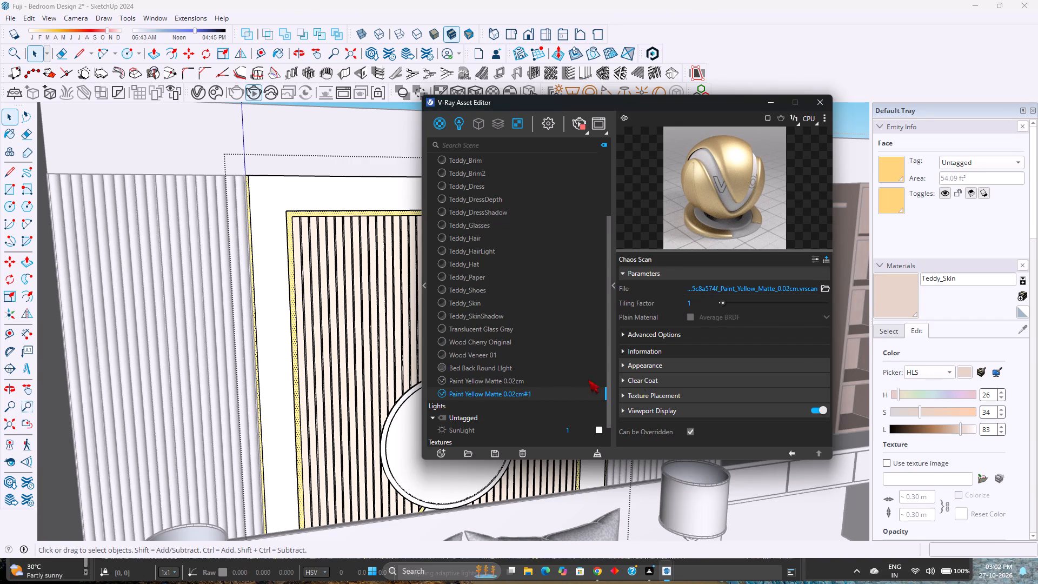
right_click(563, 393)
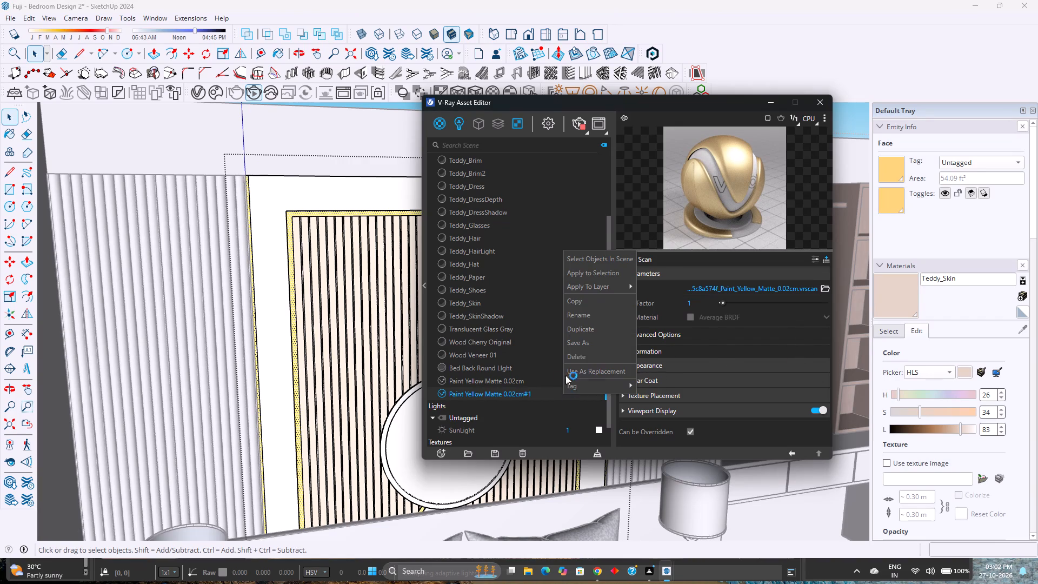
left_click(602, 272)
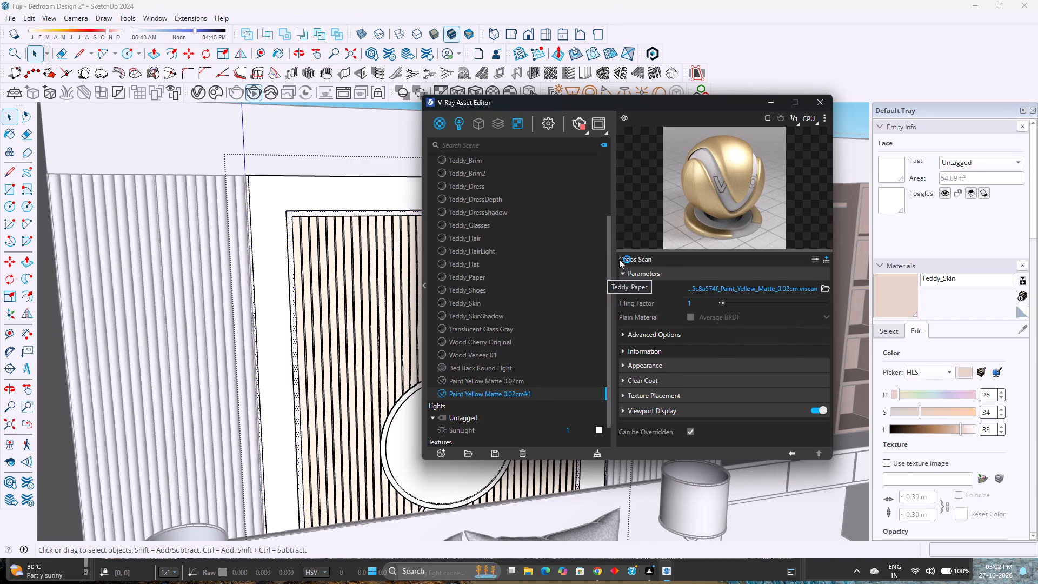
Enable the Paint option in the Appearance settings of Paint Yellow Matte 0.02cm#1, leaving Filter off.
left_click(649, 336)
left_click(641, 411)
scroll(642, 402, "down", 2)
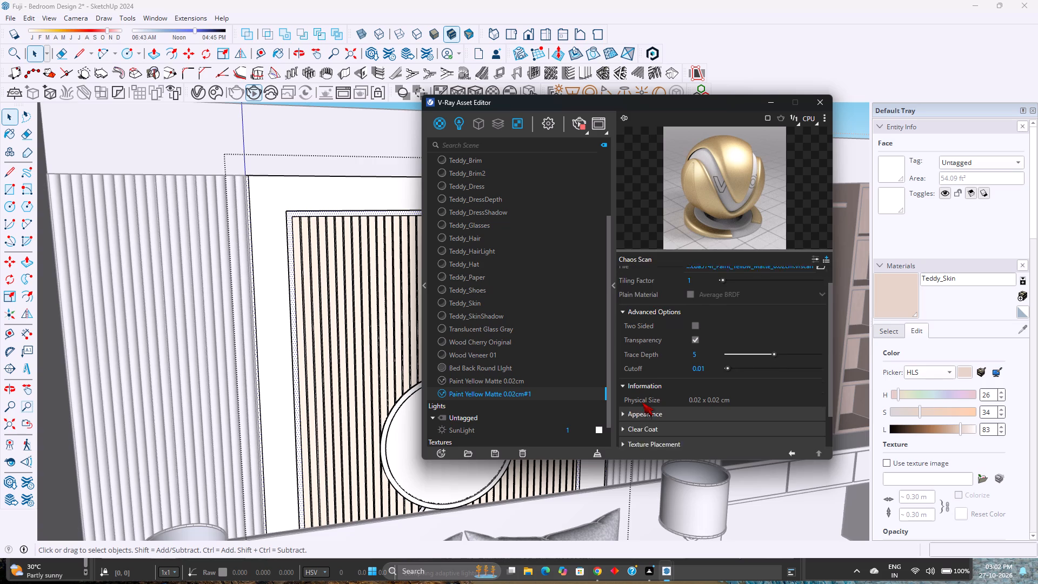
scroll(642, 402, "down", 1)
left_click(643, 373)
scroll(643, 373, "down", 5)
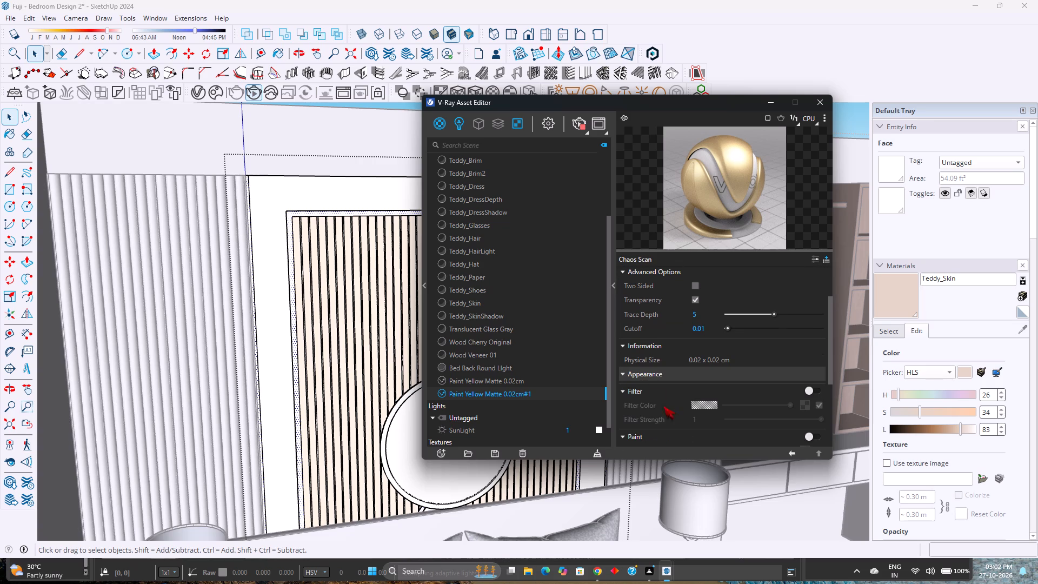
scroll(691, 405, "down", 4)
scroll(769, 297, "up", 1)
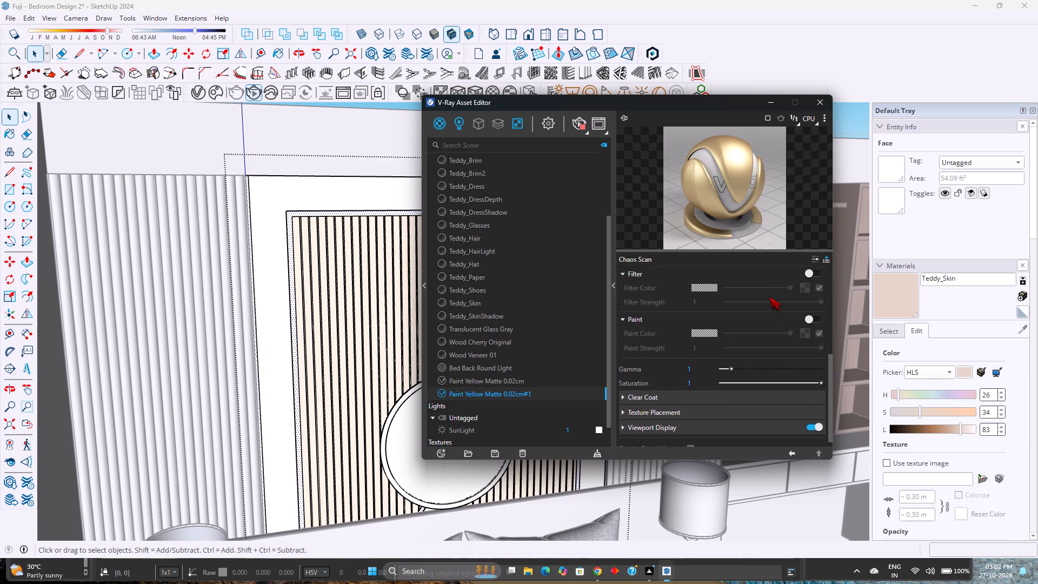
left_click(807, 316)
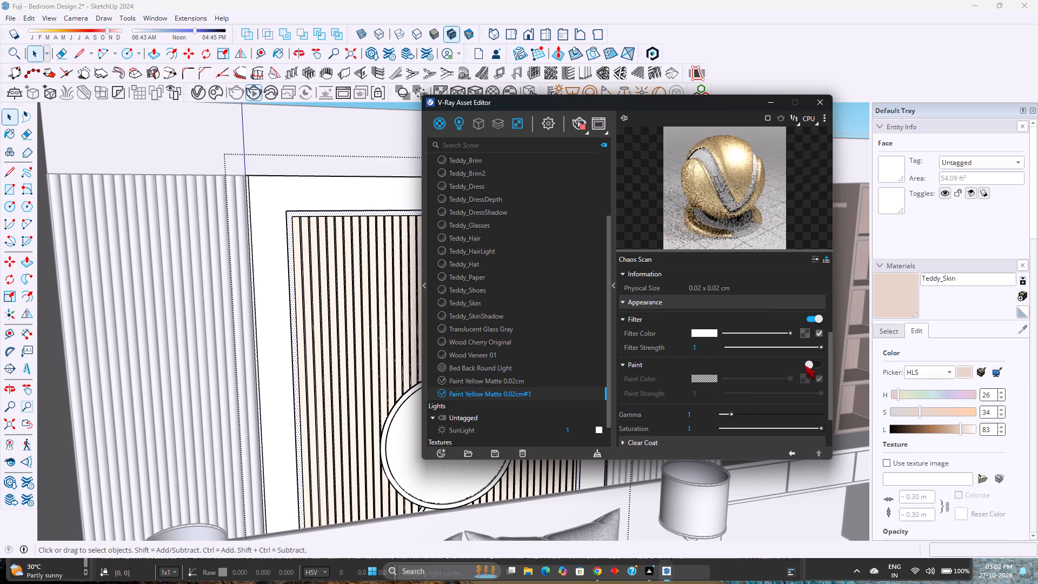
left_click(809, 364)
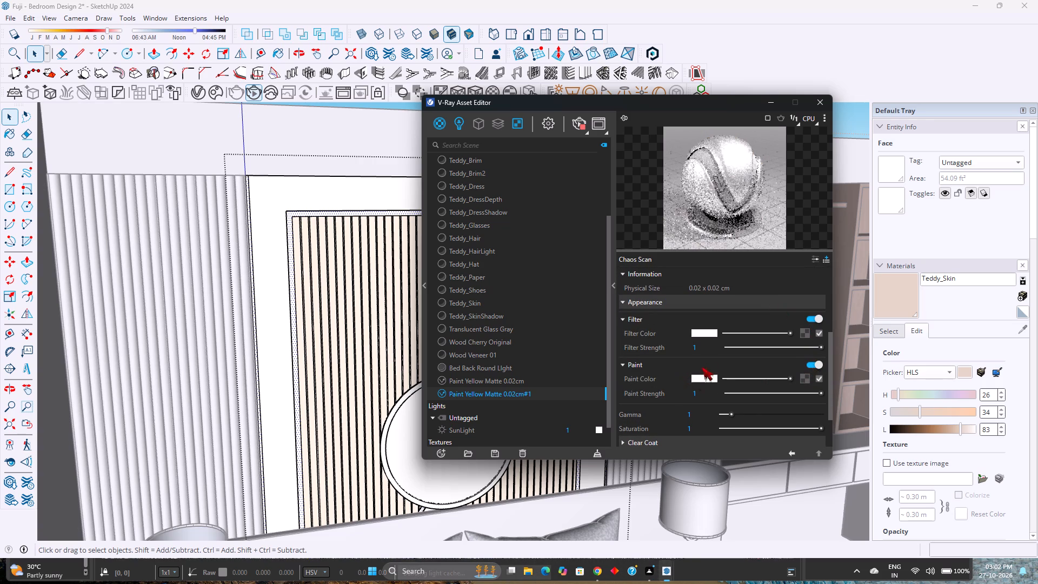
left_click(813, 317)
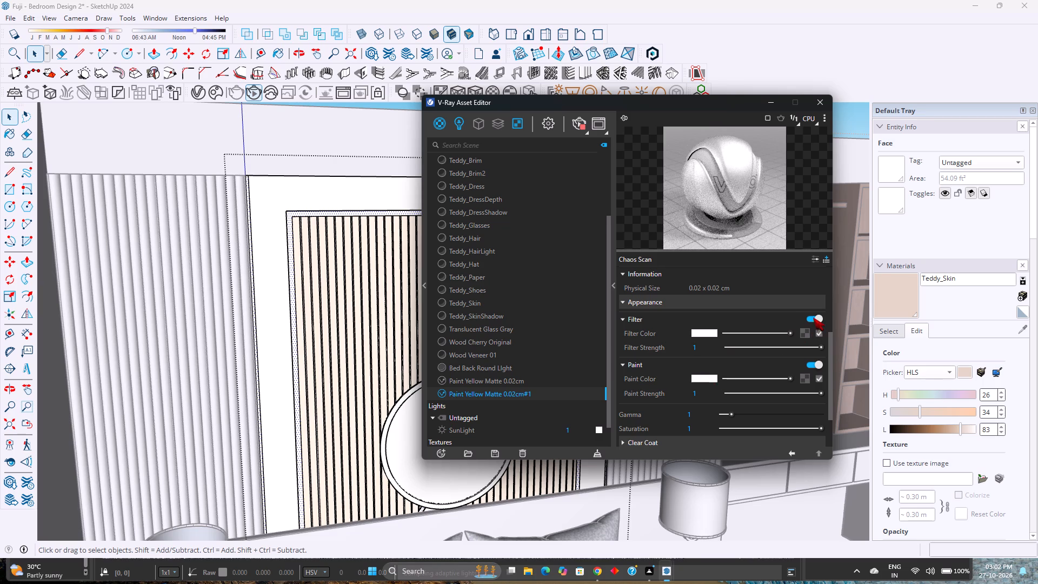
Set the material's paint colour to golden yellow with R 0.976, G 0.84 and B 0.365, and close the Asset Editor.
left_click(706, 376)
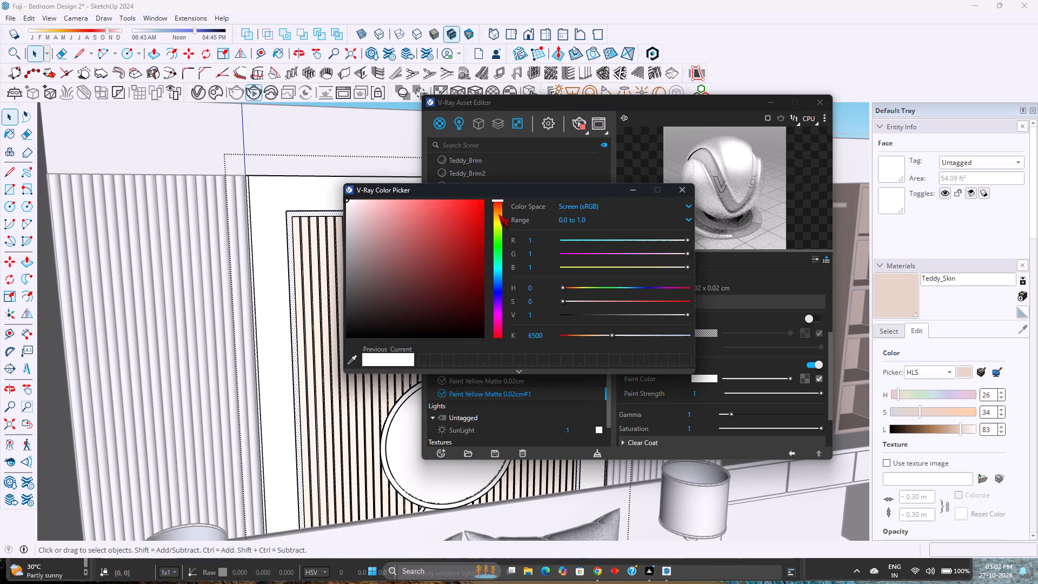
left_click(498, 218)
left_click(498, 217)
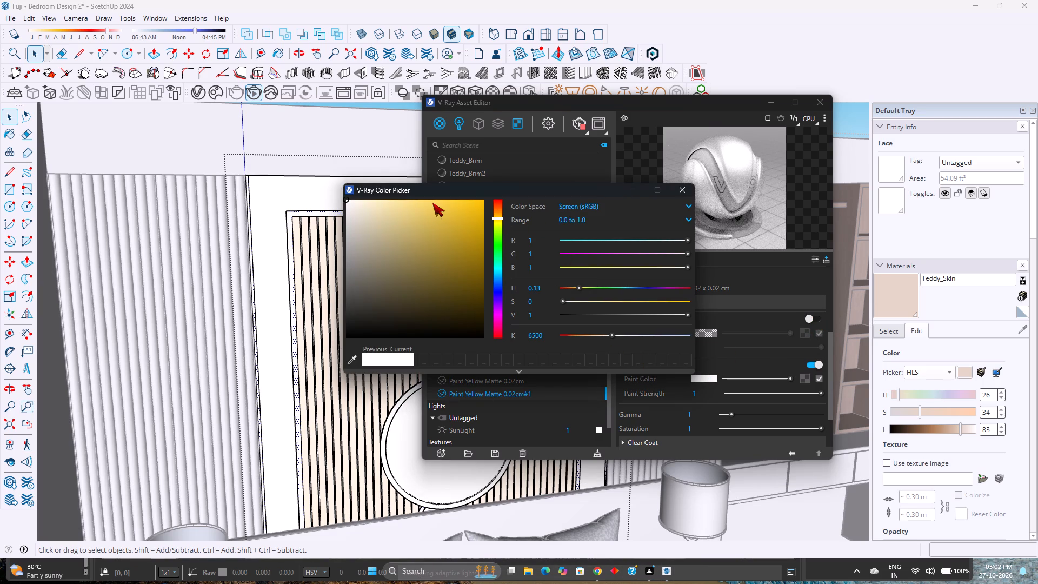
left_click(432, 203)
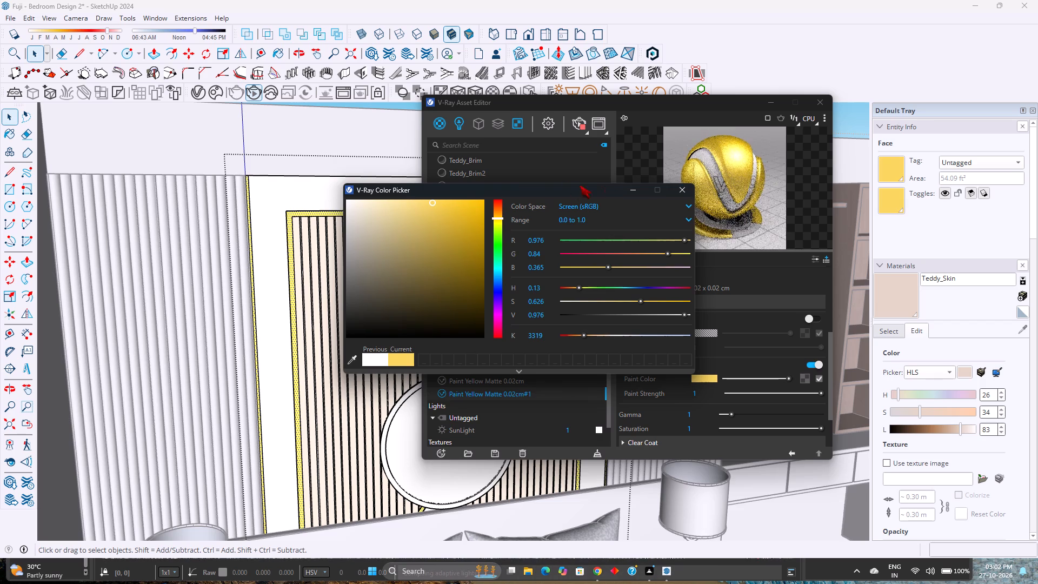
left_click(687, 192)
scroll(652, 362, "down", 5)
scroll(707, 394, "down", 1)
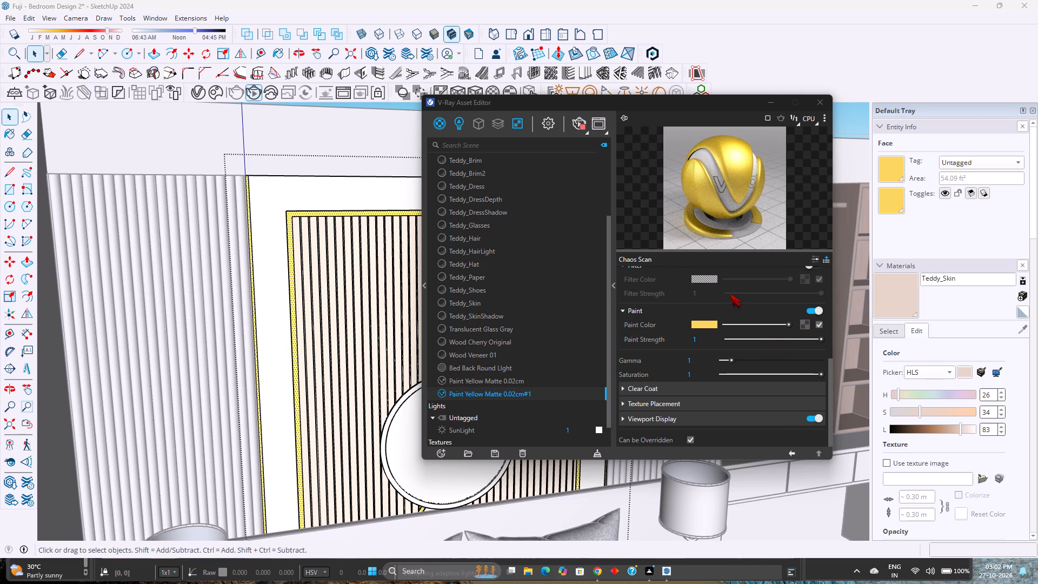
left_click(823, 108)
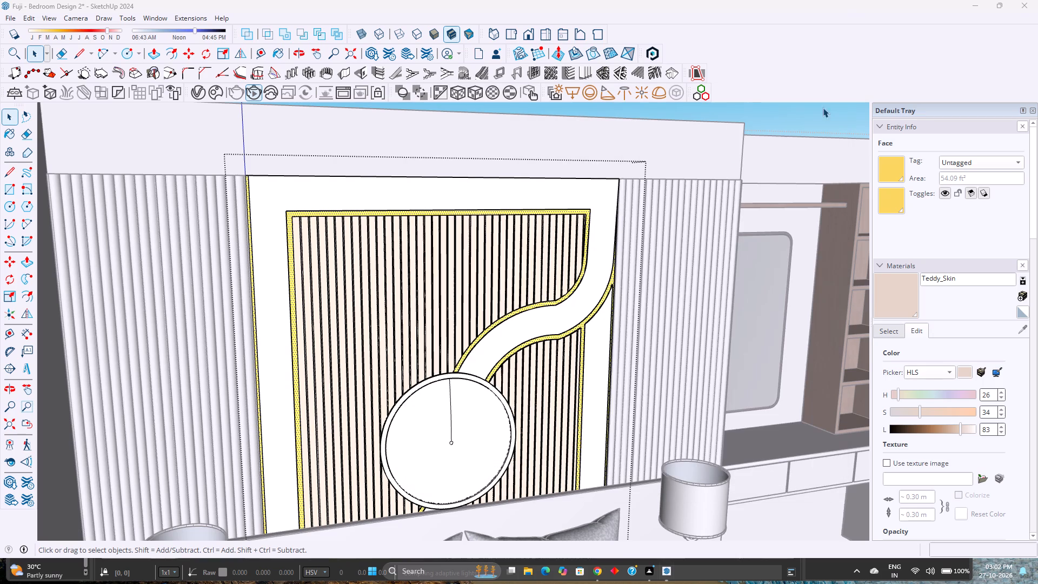
Stop the V-Ray interactive render and inspect the decorative wall's yellow outline in the frame buffer.
left_click(251, 92)
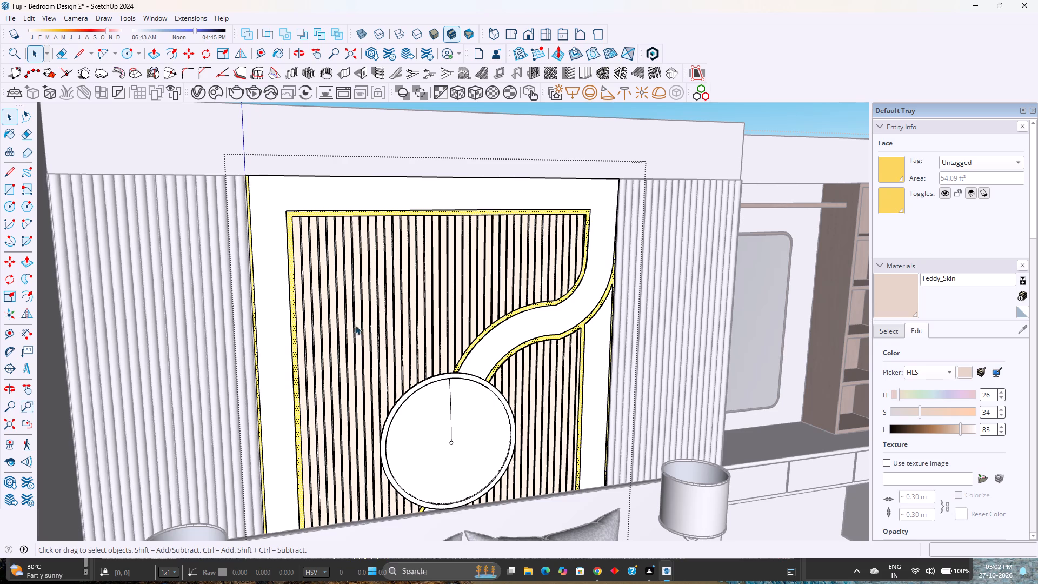
scroll(305, 309, "down", 4)
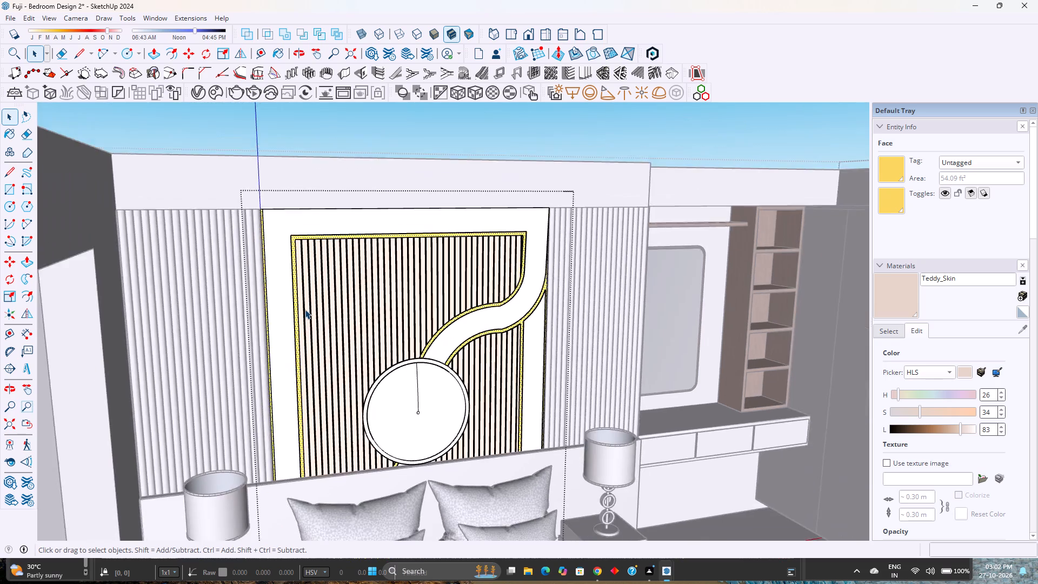
scroll(305, 309, "down", 12)
scroll(362, 366, "up", 2)
middle_click_drag(358, 360, 321, 345)
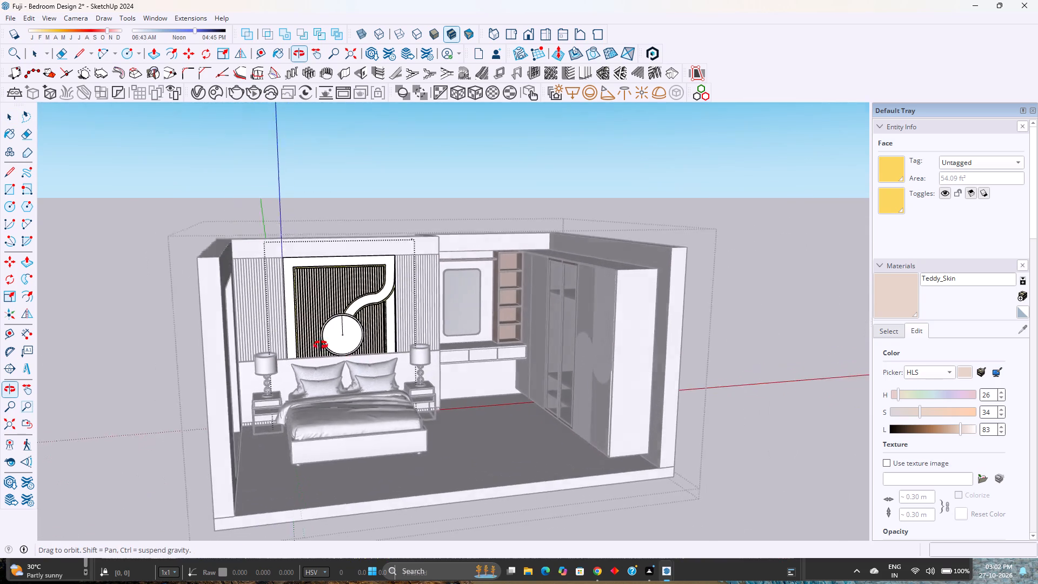
middle_click_drag(321, 345, 284, 307)
scroll(325, 309, "up", 4)
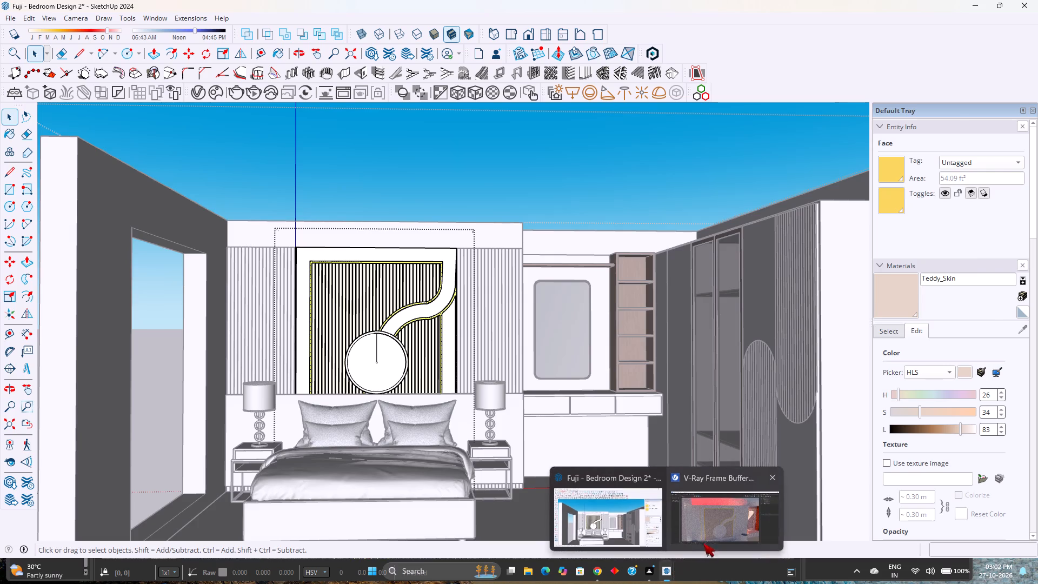
left_click(703, 542)
scroll(476, 447, "down", 4)
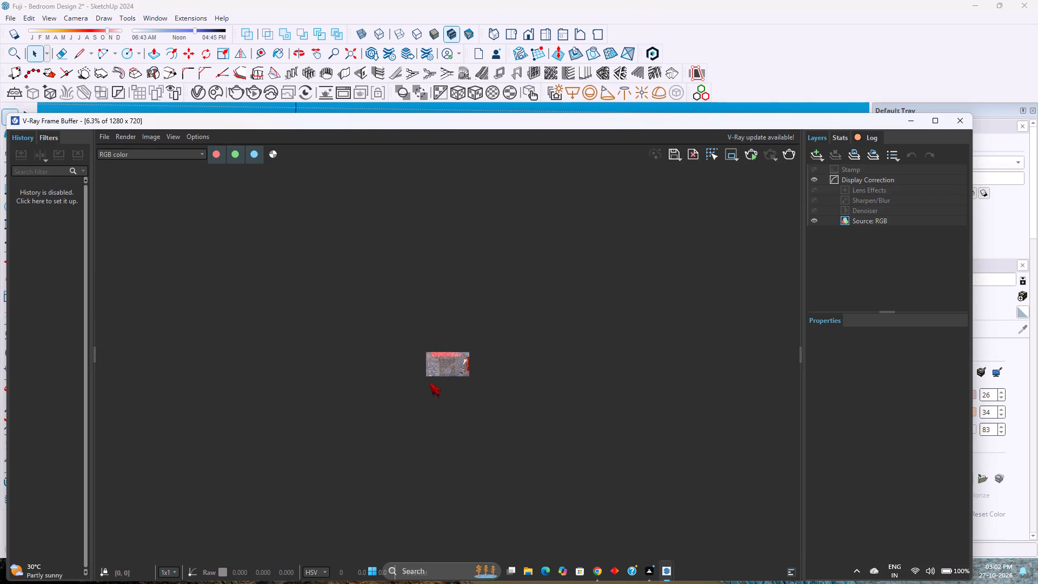
scroll(429, 382, "up", 5)
scroll(430, 380, "down", 3)
scroll(430, 380, "up", 1)
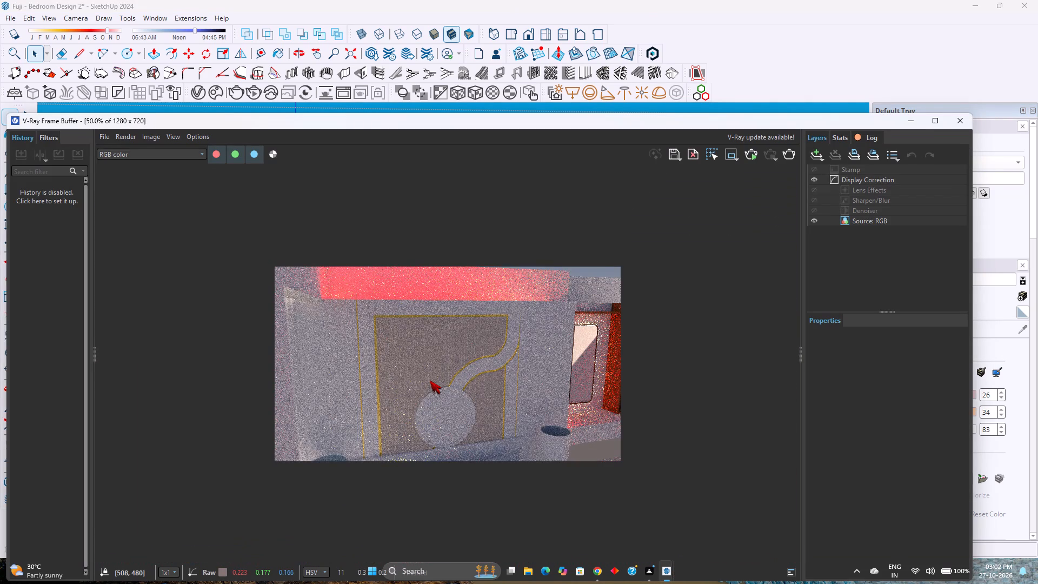
scroll(430, 380, "up", 1)
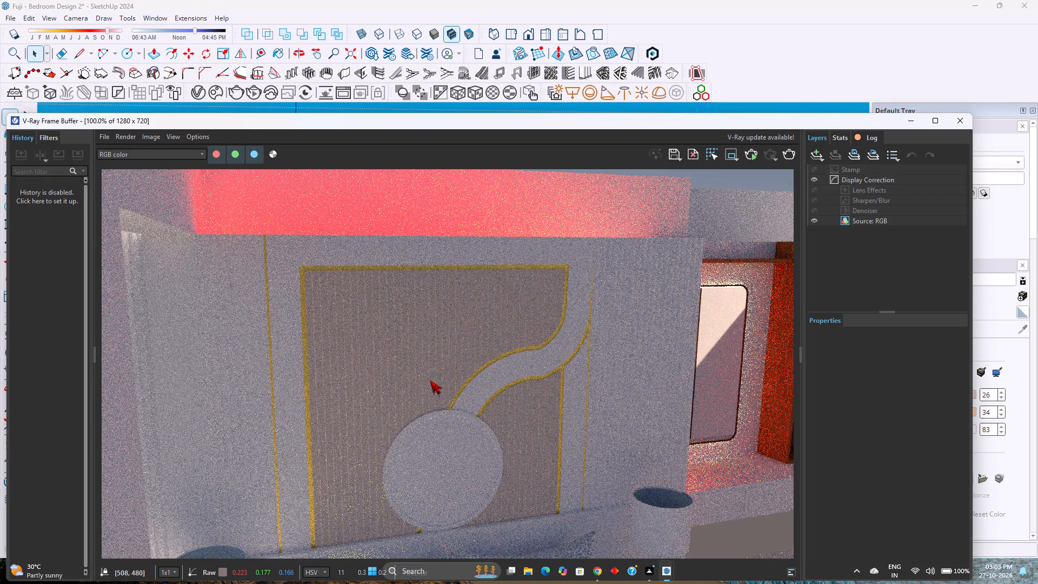
middle_click_drag(430, 380, 438, 401)
middle_click(438, 401)
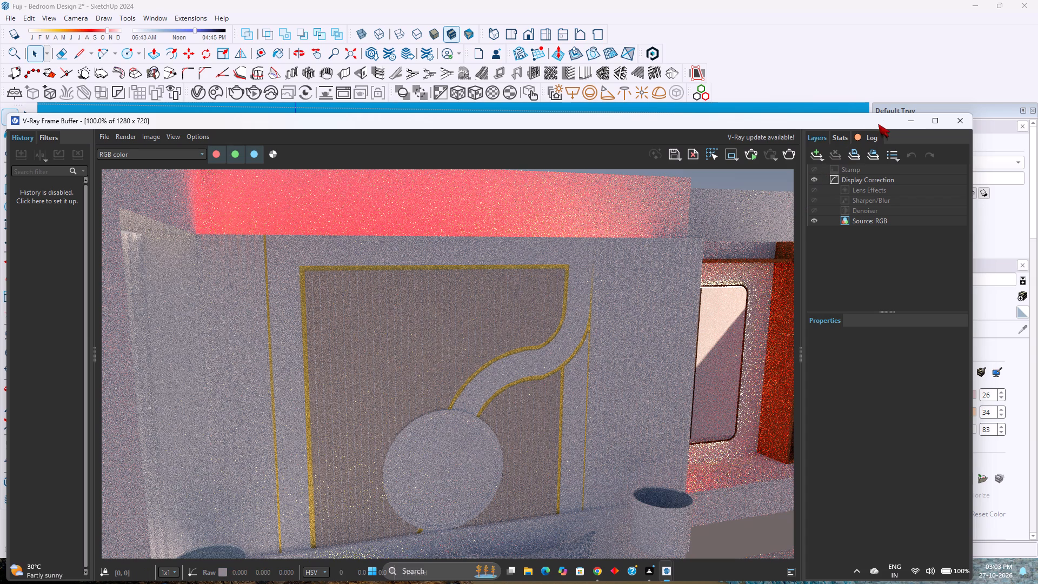
left_click(910, 118)
Delete the bed group, including its nightstands, lamps and pillows, from inside the room group.
scroll(448, 412, "down", 4)
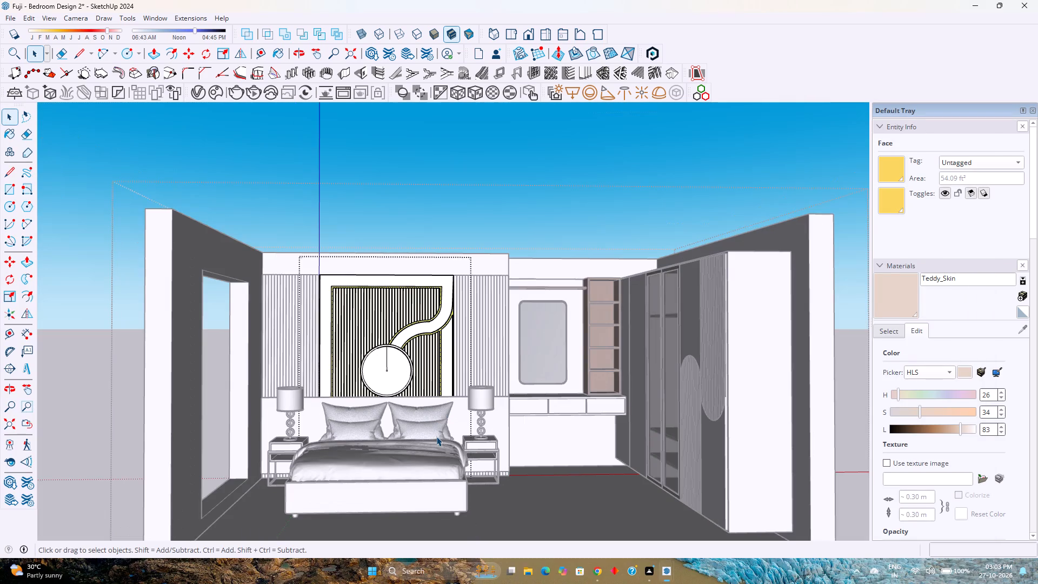
key("Escape")
scroll(436, 436, "down", 2)
key("Escape")
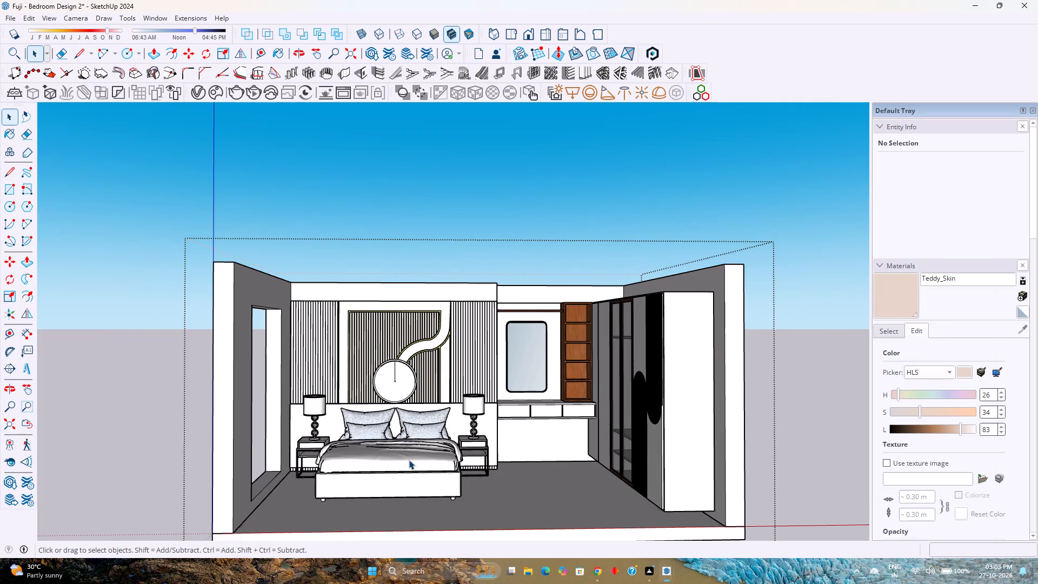
left_click(407, 462)
double_click(407, 462)
left_click(407, 462)
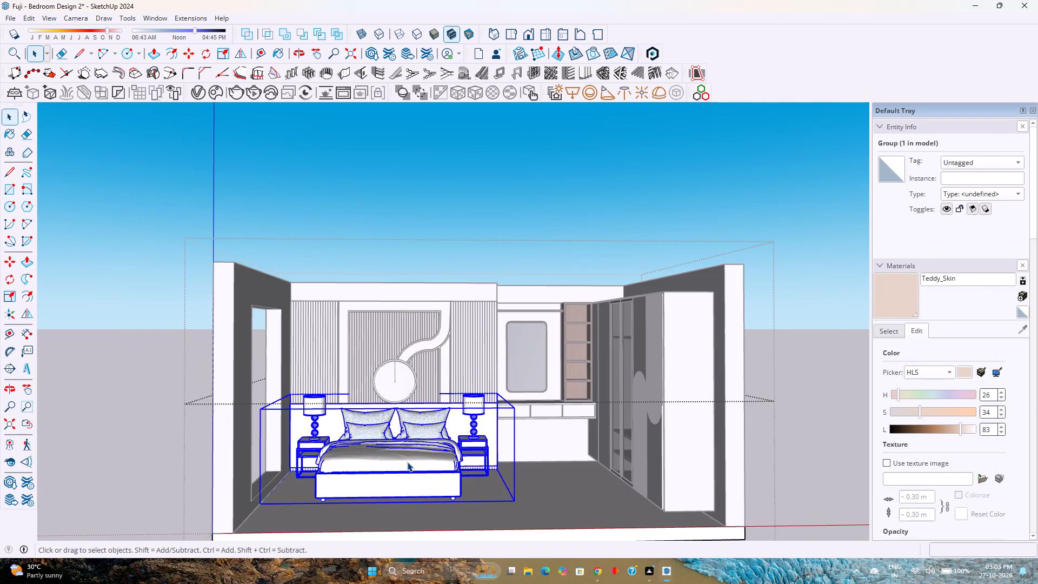
key("Delete")
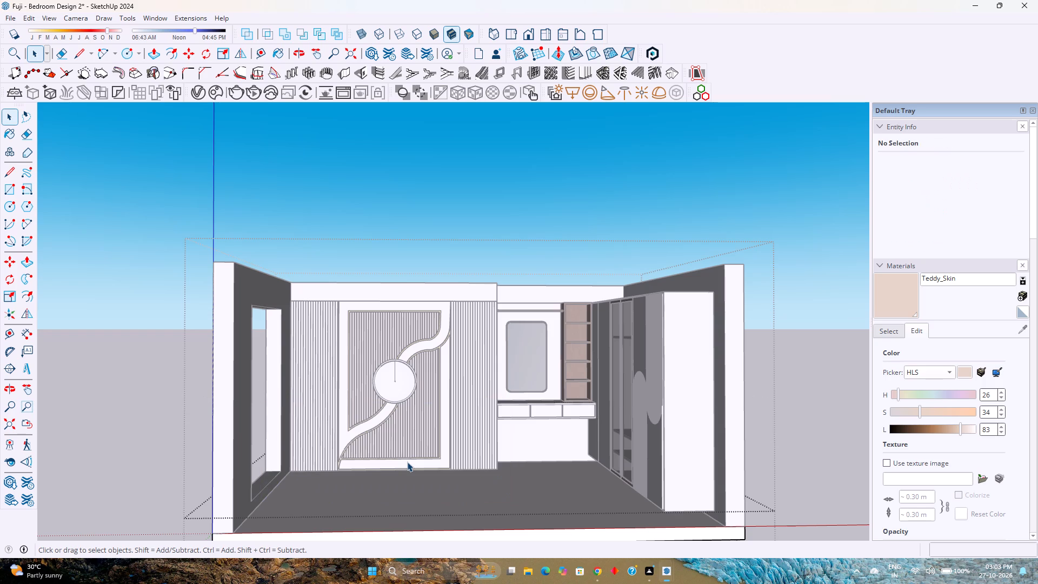
key("Escape")
Examine the cleared decorative wall and the dressing unit's mirror, closing in on the inner edge of the mirror frame.
scroll(415, 418, "up", 5)
middle_click_drag(420, 415, 323, 547)
middle_click(323, 547)
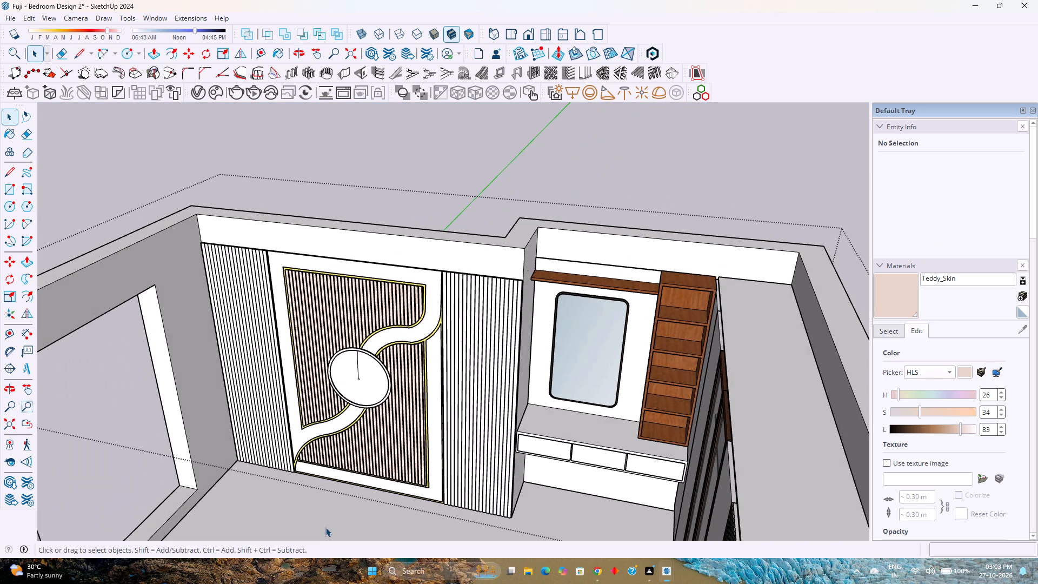
scroll(469, 347, "up", 2)
middle_click_drag(469, 347, 132, 402)
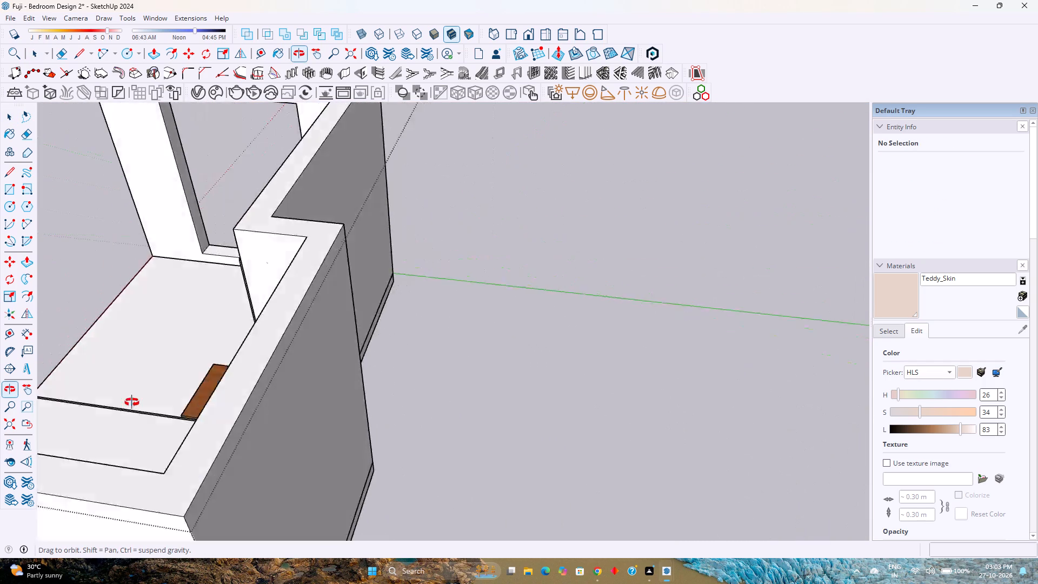
middle_click_drag(132, 402, 250, 386)
middle_click(250, 386)
middle_click(250, 386)
middle_click_drag(636, 301, 468, 344, "shift")
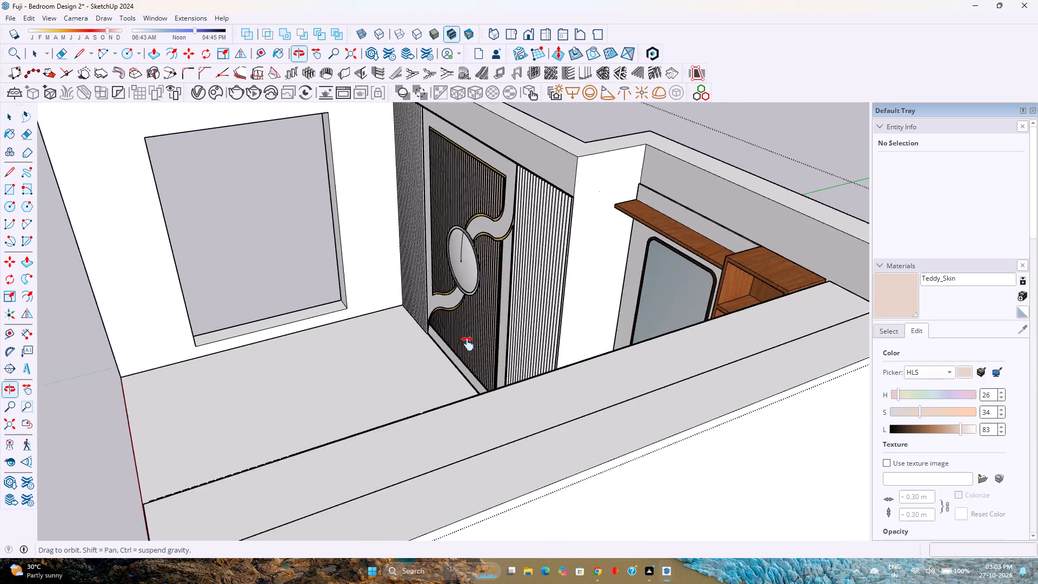
middle_click_drag(468, 344, 384, 385, "shift")
scroll(484, 361, "up", 8)
middle_click_drag(502, 360, 746, 331)
middle_click(746, 331)
scroll(564, 318, "up", 5)
scroll(597, 284, "up", 4)
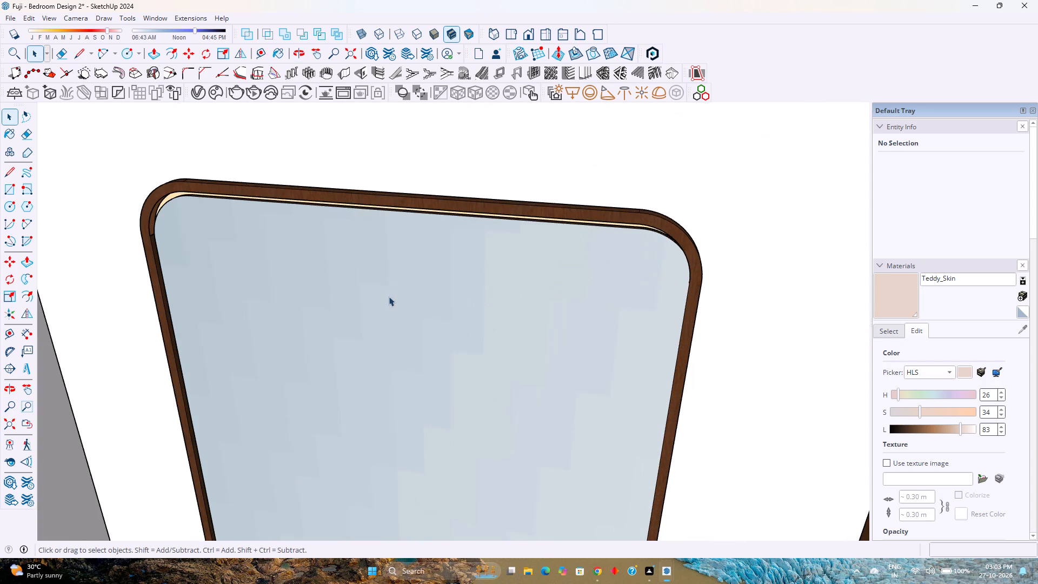
middle_click_drag(399, 275, 550, 169)
scroll(201, 323, "down", 2)
middle_click_drag(201, 323, 322, 262)
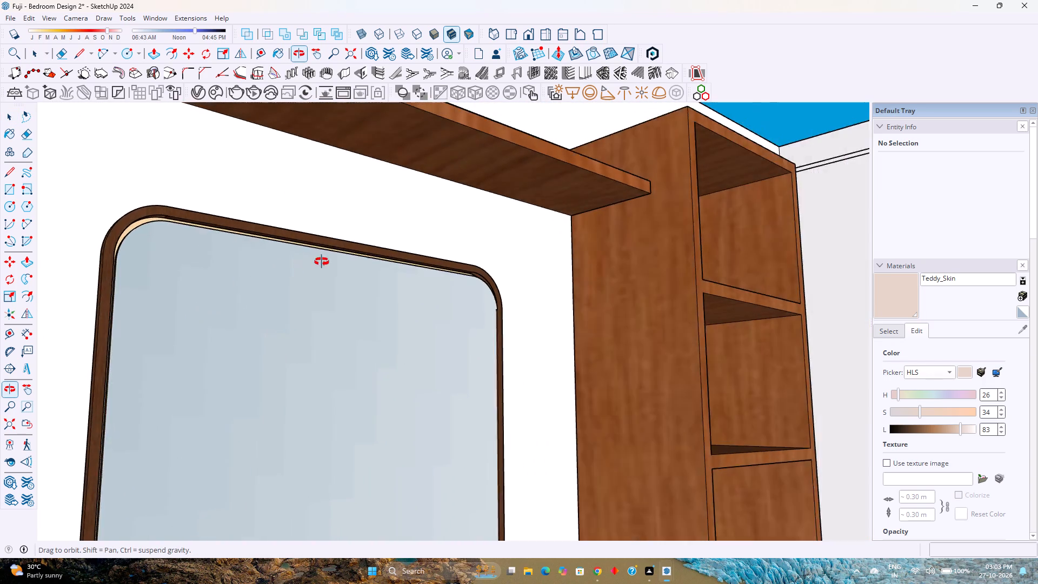
middle_click_drag(322, 262, 158, 305)
scroll(103, 274, "up", 7)
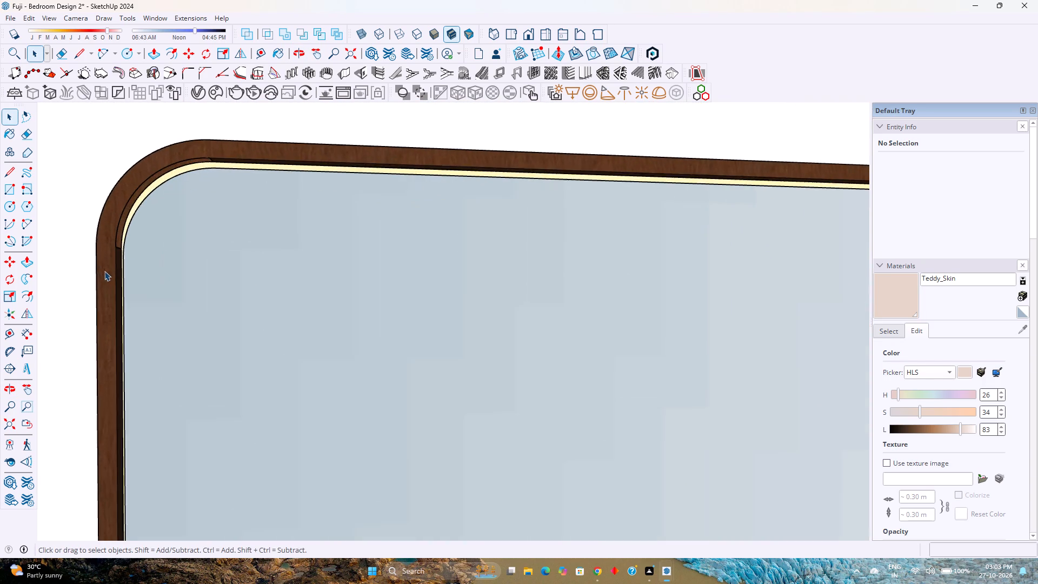
scroll(104, 271, "up", 4)
Move the dressing unit's mirror group 10' along the green axis, out from the wall into the room.
double_click(98, 196)
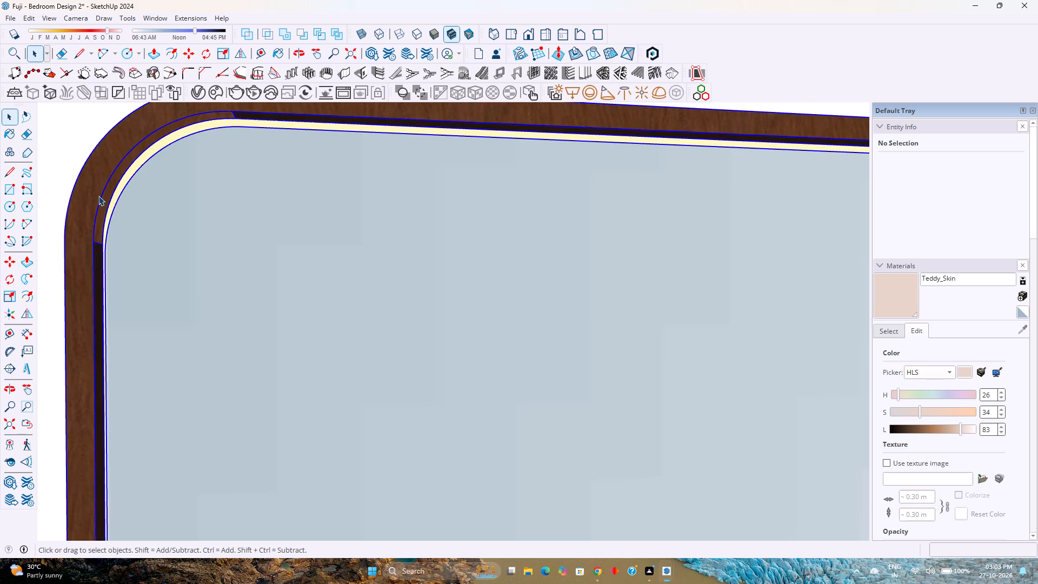
scroll(98, 196, "up", 2)
middle_click_drag(98, 196, 242, 342)
middle_click(242, 342)
scroll(239, 340, "down", 7)
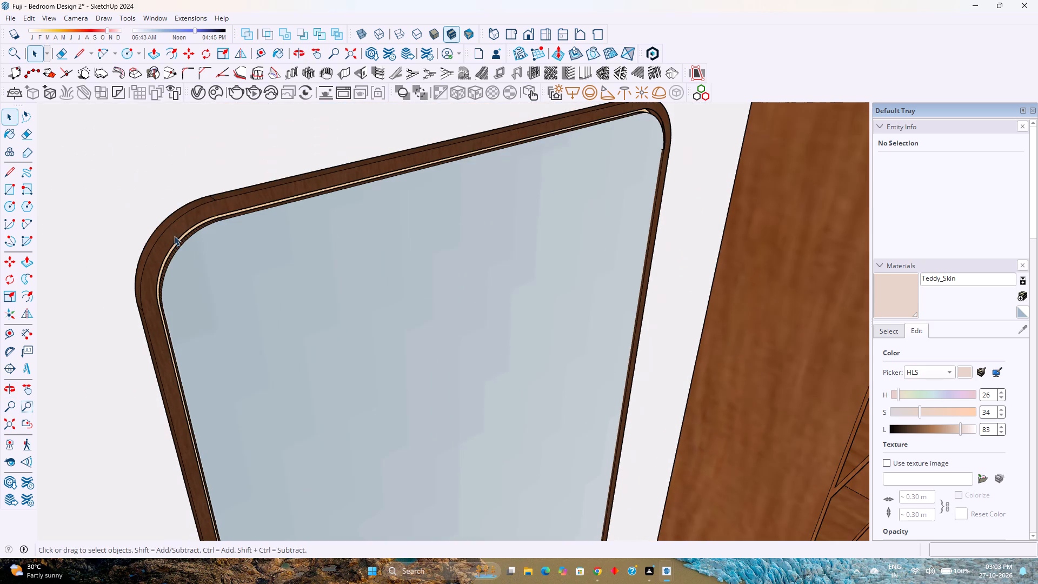
left_click(174, 231)
scroll(174, 231, "down", 5)
triple_click(174, 231)
scroll(174, 231, "up", 3)
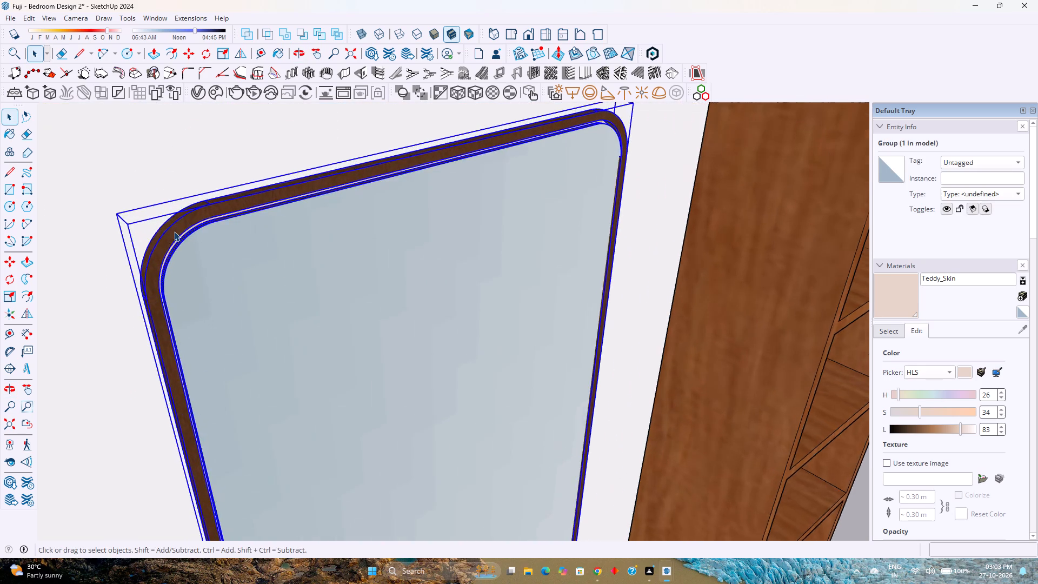
middle_click_drag(174, 231, 145, 231)
middle_click(145, 231)
scroll(145, 231, "down", 9)
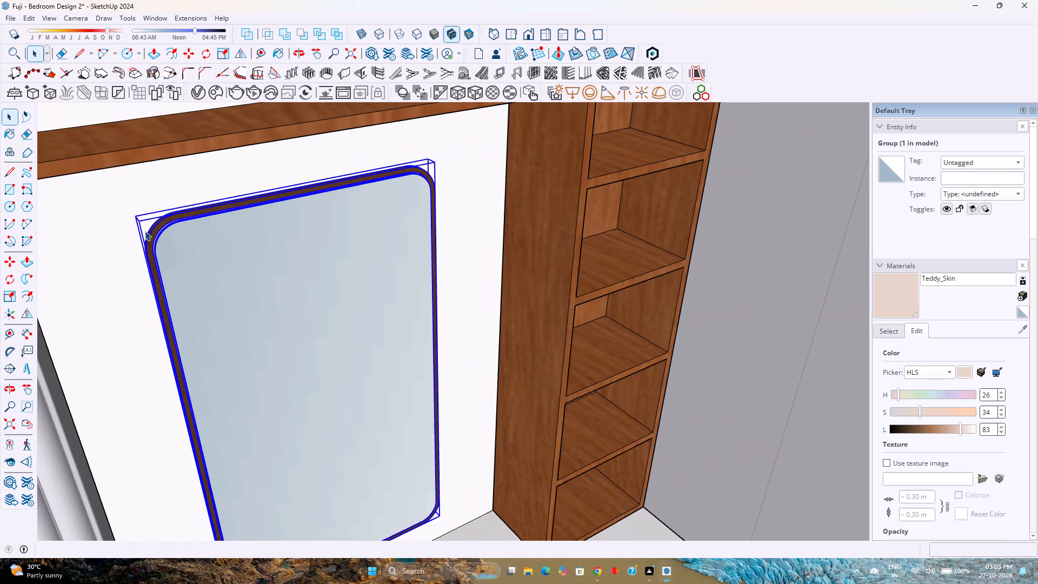
key("m")
left_click(428, 156)
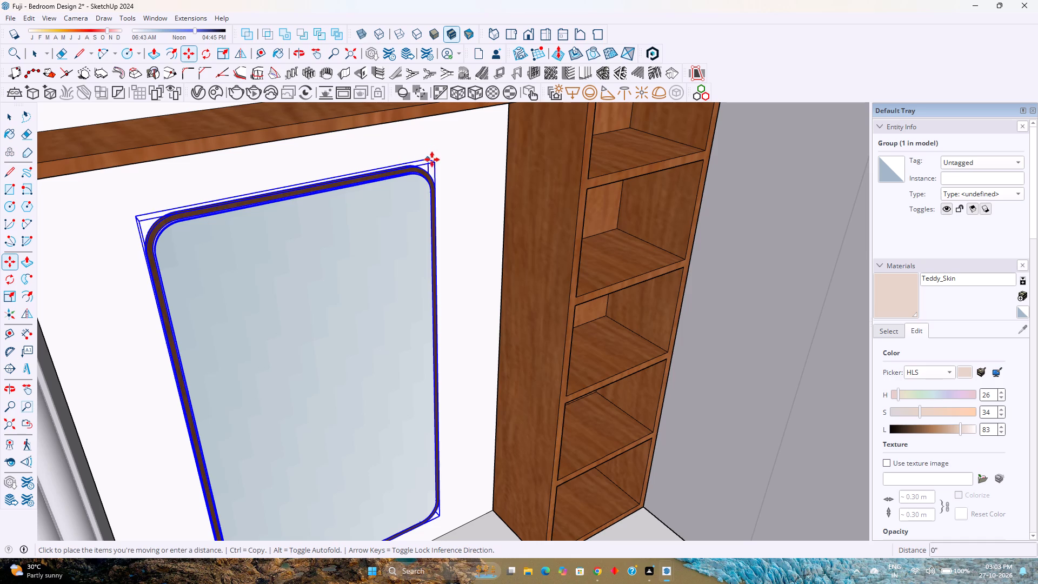
key("Left")
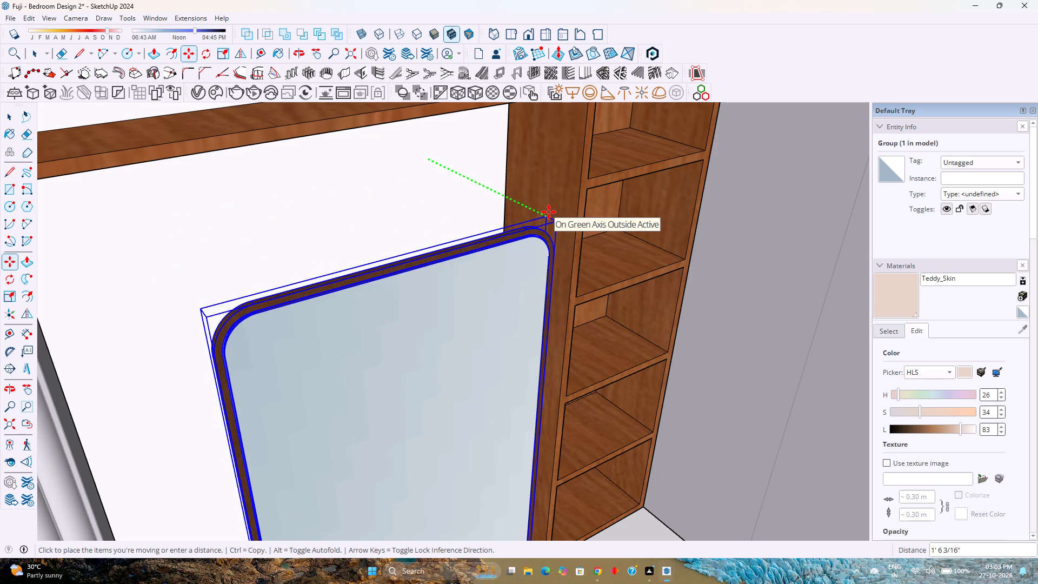
type("10'")
key("Return")
key("space")
scroll(549, 212, "down", 4)
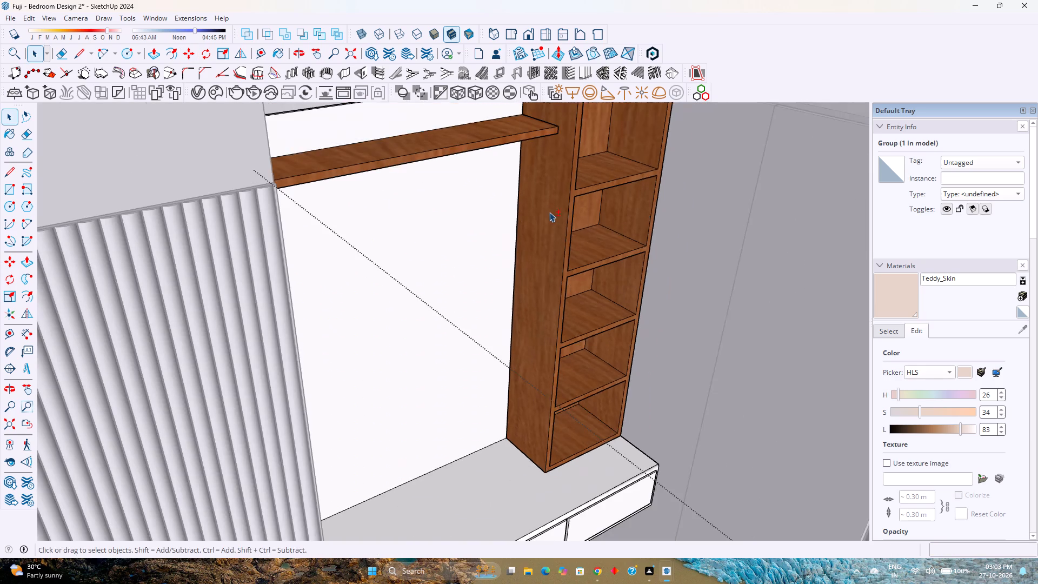
Examine the moved mirror from behind, checking the wooden frame's back and the cream strip group set around it.
middle_click_drag(582, 224, 306, 165, "shift")
middle_click_drag(291, 173, 502, 213)
middle_click(503, 213)
scroll(503, 213, "down", 3)
middle_click_drag(509, 217, 0, 195, "shift")
middle_click(0, 195, "shift")
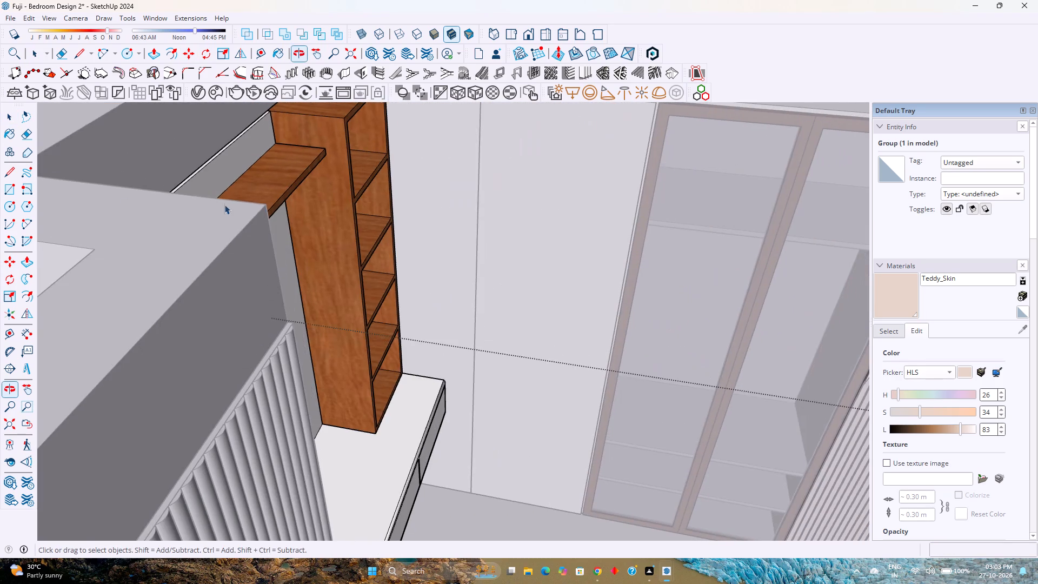
scroll(255, 204, "down", 7)
middle_click_drag(487, 249, 44, 161, "shift")
middle_click_drag(124, 196, 255, 198)
middle_click_drag(259, 198, 389, 202)
middle_click_drag(551, 250, 431, 228, "shift")
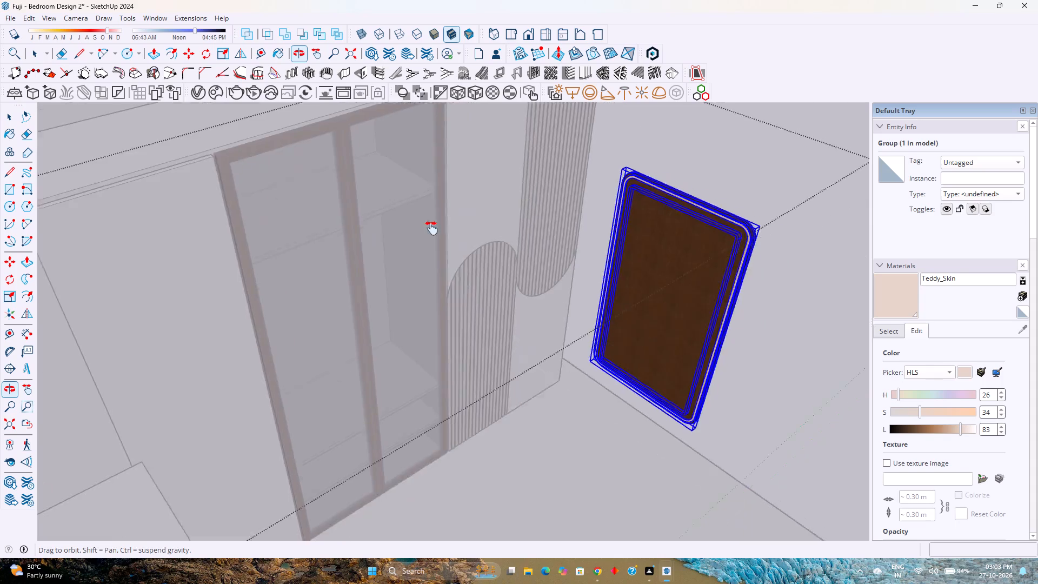
middle_click_drag(431, 228, 61, 221, "shift")
middle_click_drag(224, 403, 440, 419, "shift")
middle_click_drag(438, 408, 472, 388)
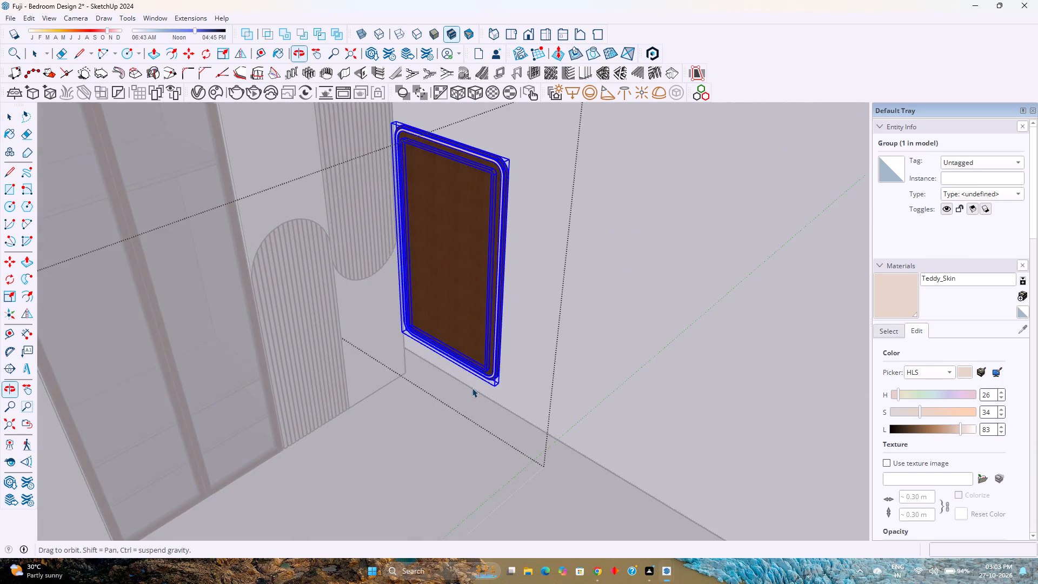
scroll(474, 288, "up", 6)
middle_click_drag(478, 283, 433, 423, "shift")
scroll(450, 335, "up", 3)
middle_click_drag(450, 335, 637, 390)
scroll(460, 248, "up", 3)
double_click(480, 228)
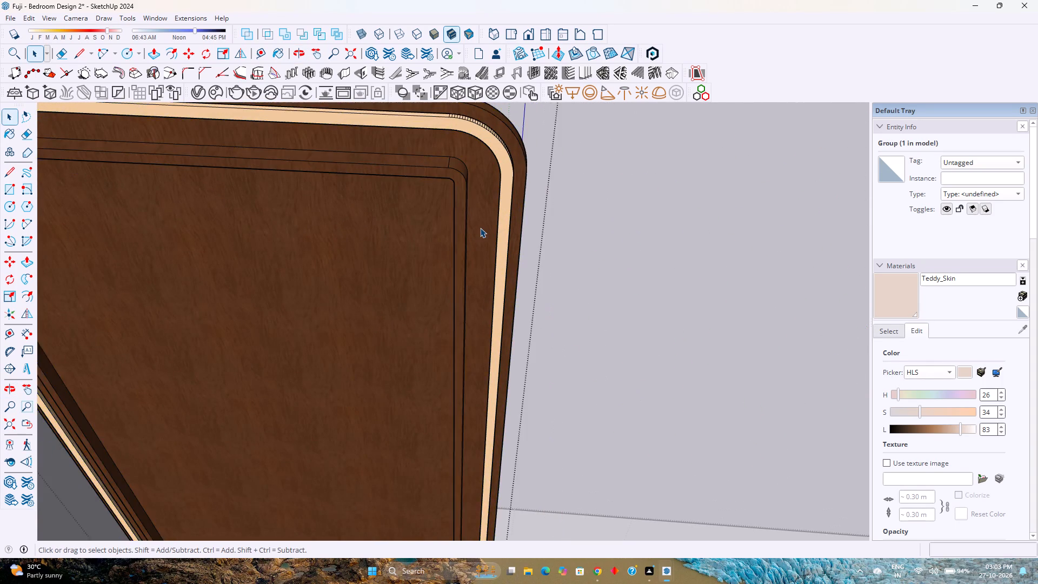
scroll(485, 218, "up", 3)
left_click(510, 200)
double_click(510, 200)
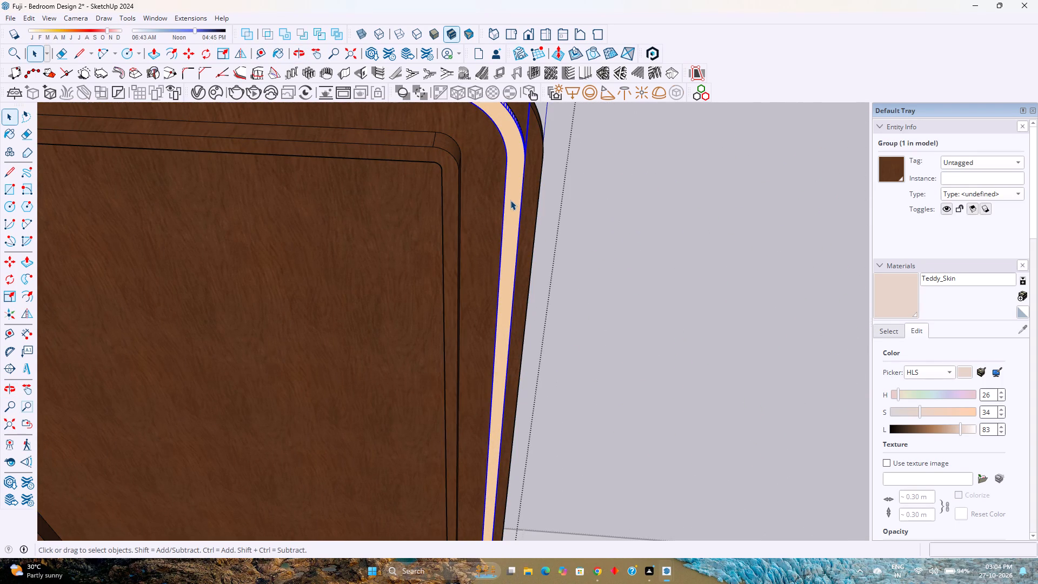
middle_click_drag(485, 209, 456, 377, "shift")
middle_click_drag(455, 381, 453, 388, "shift")
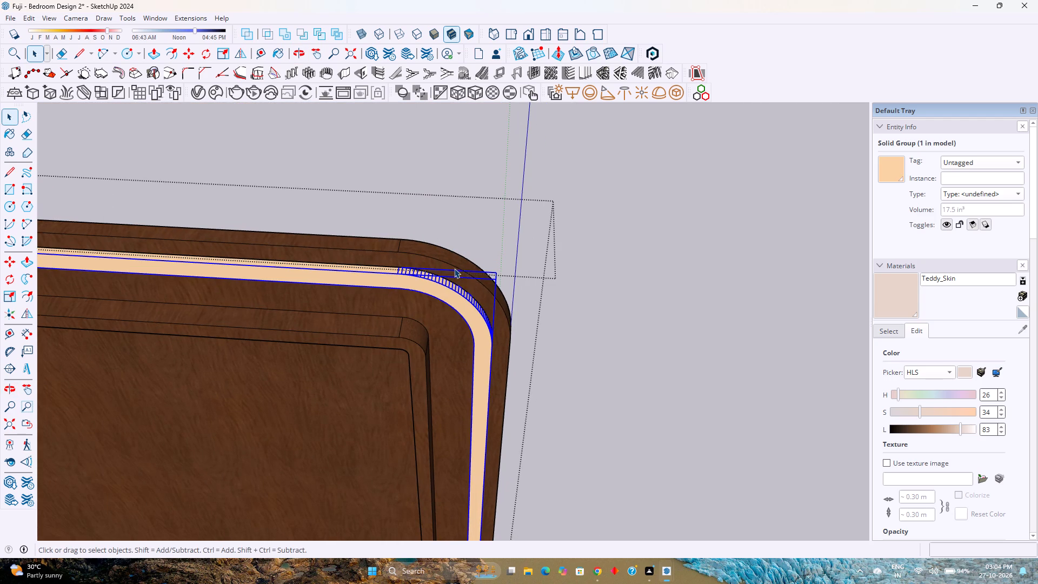
Offset the outer outline of the mirror frame's back face inward by about 1/2".
left_click(453, 268)
middle_click_drag(426, 297, 449, 258)
middle_click(449, 258)
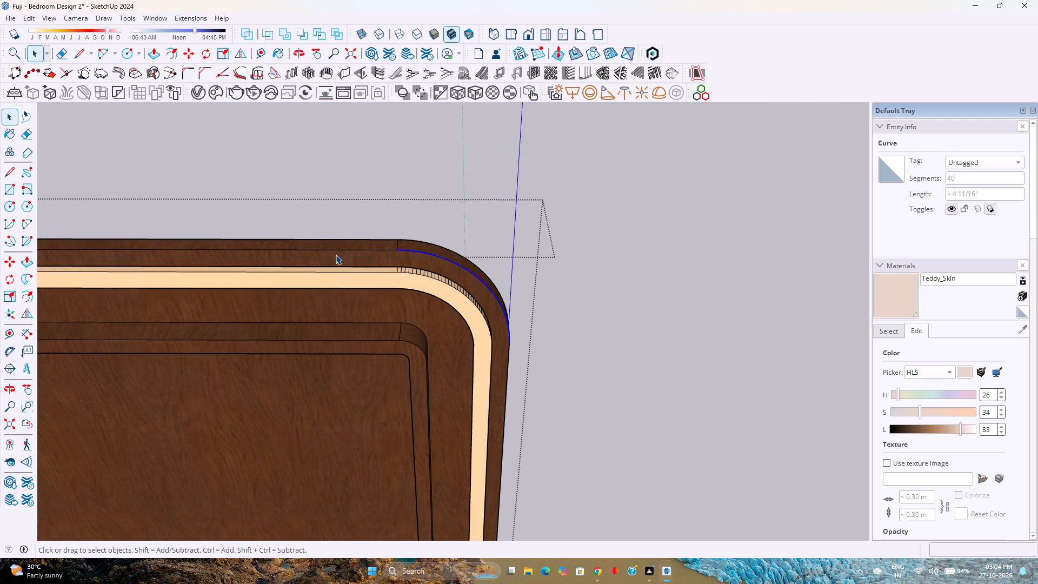
left_click(336, 254)
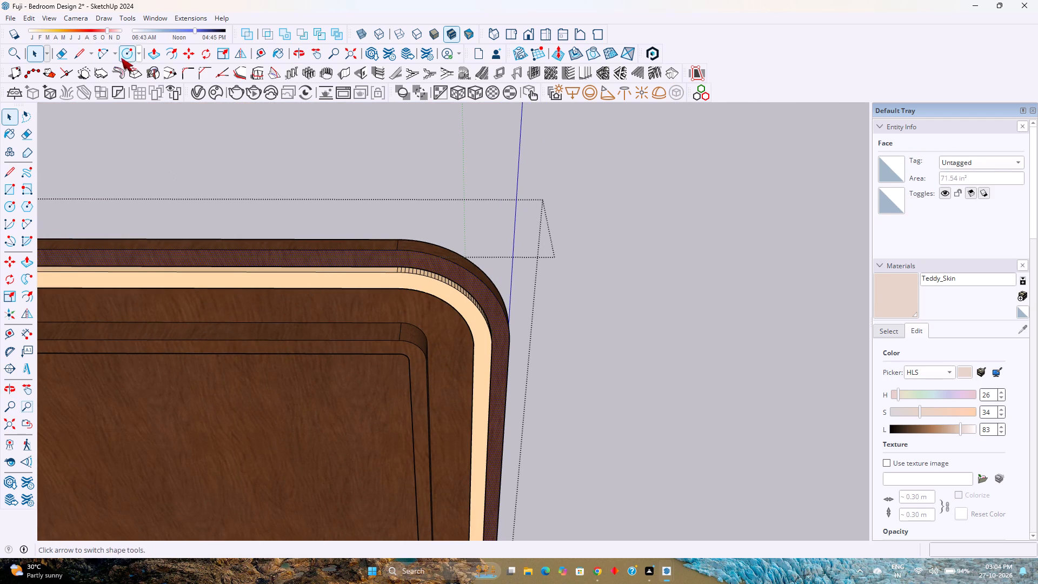
left_click(163, 50)
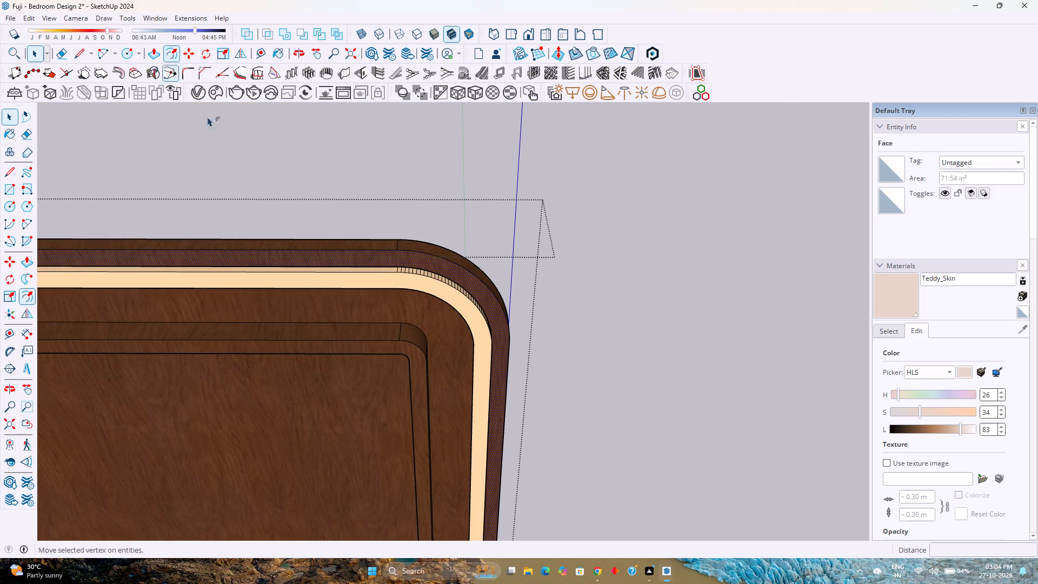
left_click(360, 256)
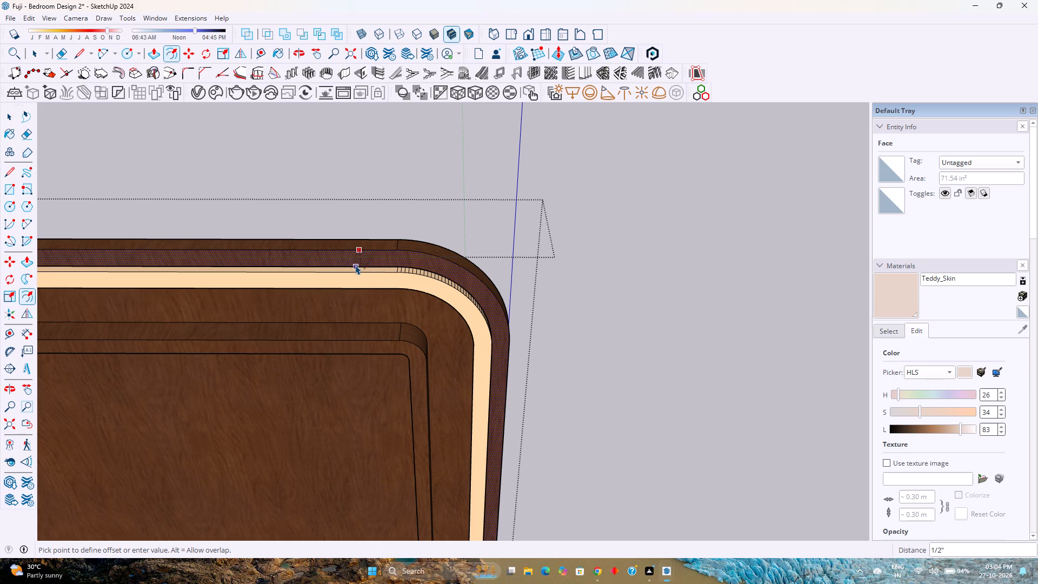
left_click(355, 266)
scroll(473, 356, "down", 1)
key("space")
scroll(482, 362, "down", 3)
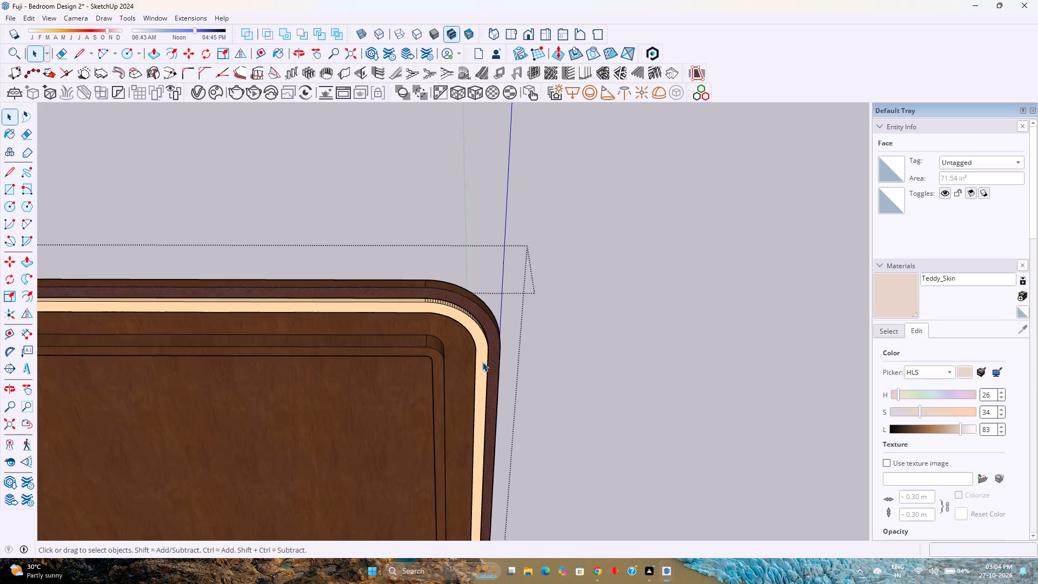
Examine how the cream strip meets the frame's inner edge from the front of the mirror.
scroll(482, 362, "down", 2)
middle_click_drag(501, 372, 22, 399)
middle_click_drag(466, 383, 199, 340)
scroll(510, 323, "up", 3)
middle_click_drag(508, 323, 365, 256)
middle_click(365, 256)
scroll(375, 317, "up", 5)
middle_click_drag(356, 320, 370, 327)
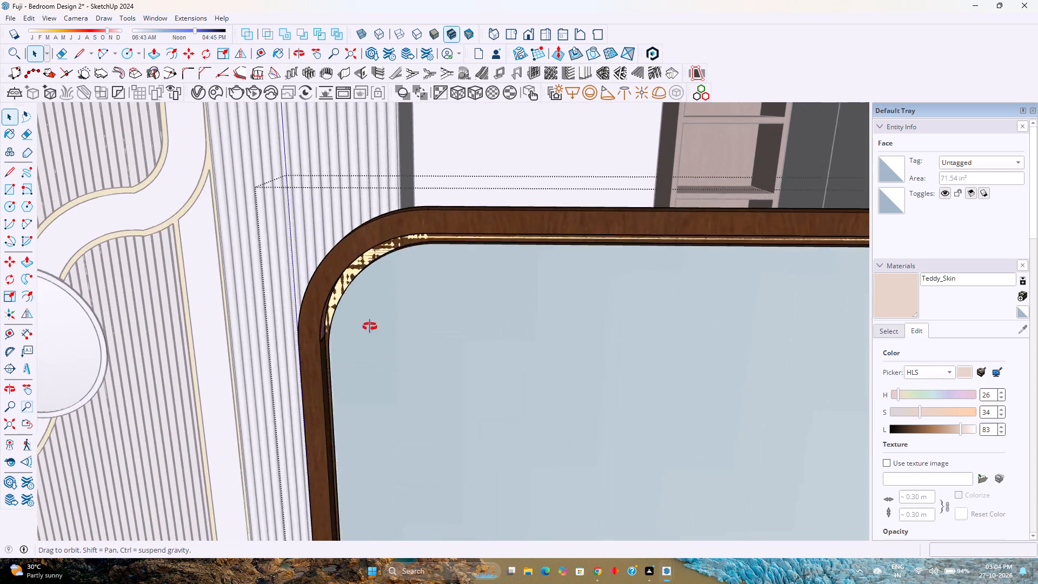
middle_click_drag(370, 327, 791, 364)
middle_click_drag(536, 364, 618, 343)
scroll(618, 343, "down", 2)
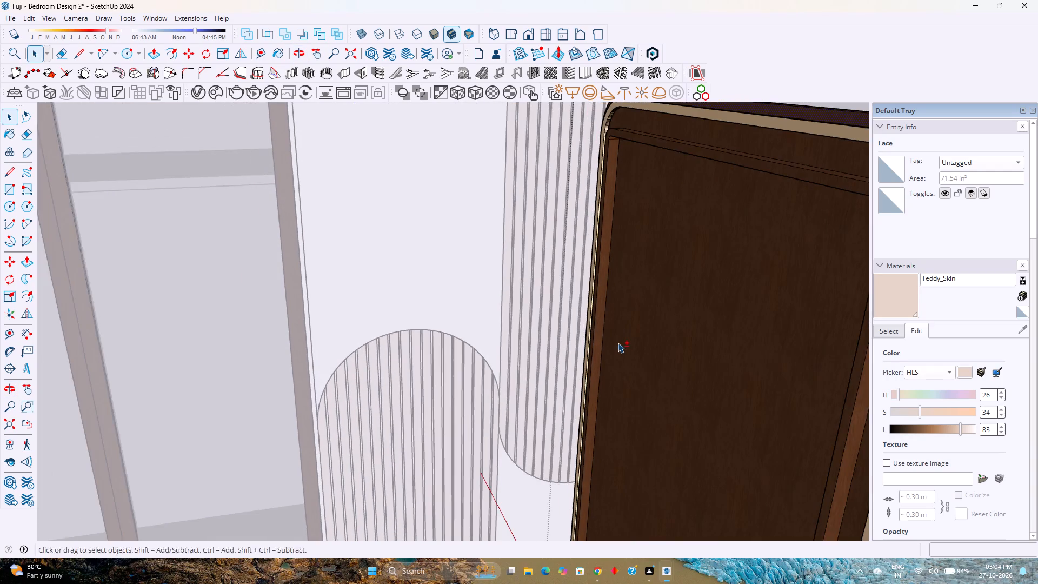
Move the cream strip group 0.125" along the green axis, toward the back of the mirror.
middle_click_drag(613, 342, 373, 397, "shift")
left_click(449, 321)
key("Escape")
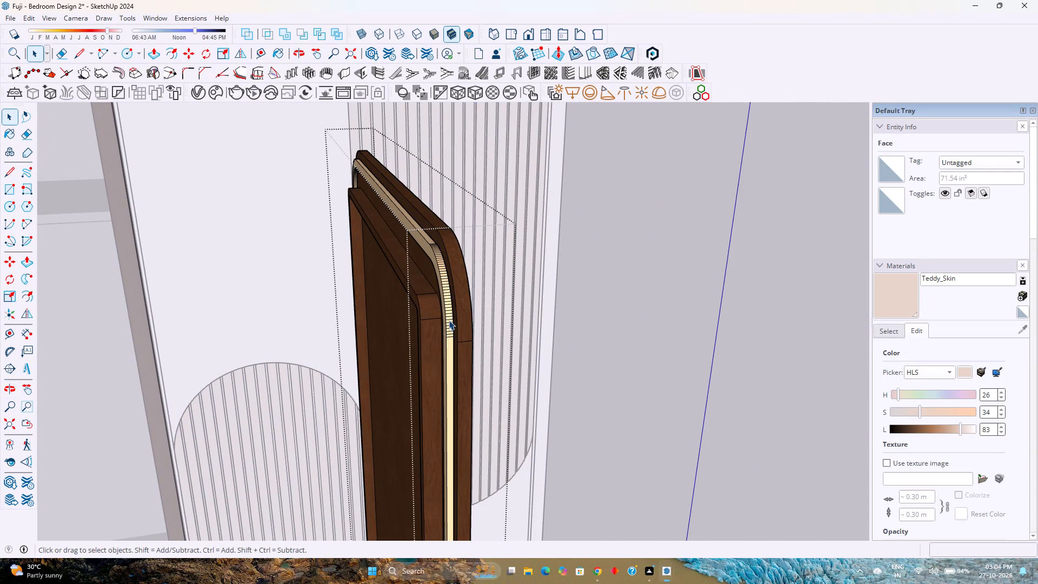
left_click(449, 320)
triple_click(449, 320)
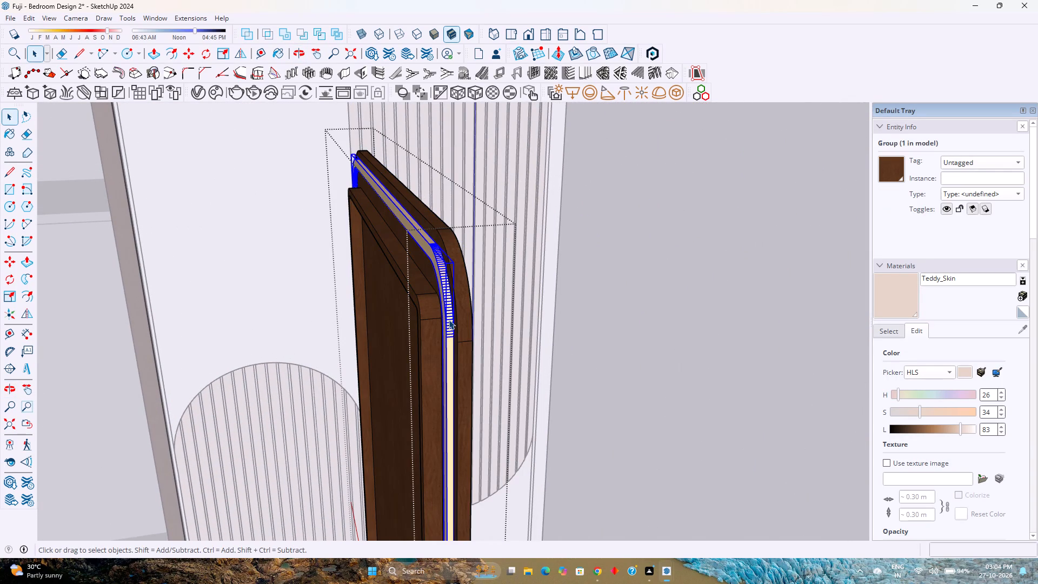
key("m")
scroll(457, 273, "up", 5)
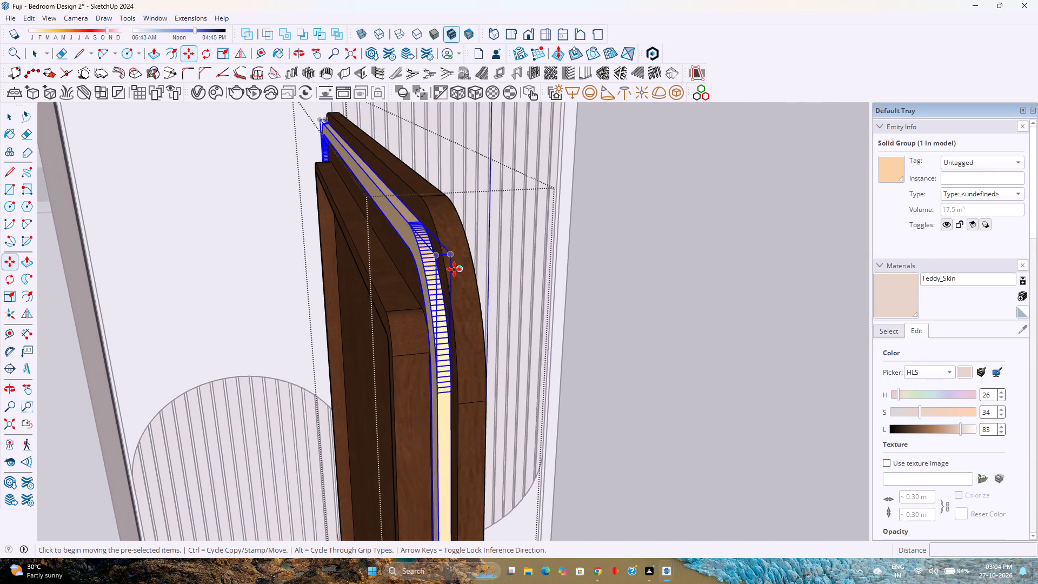
scroll(454, 269, "up", 10)
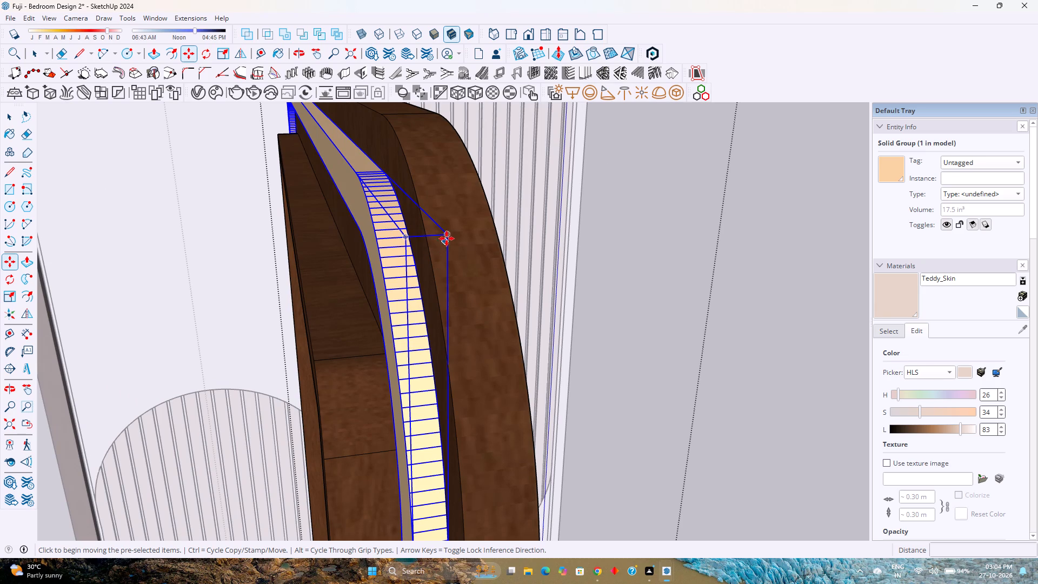
left_click(448, 237)
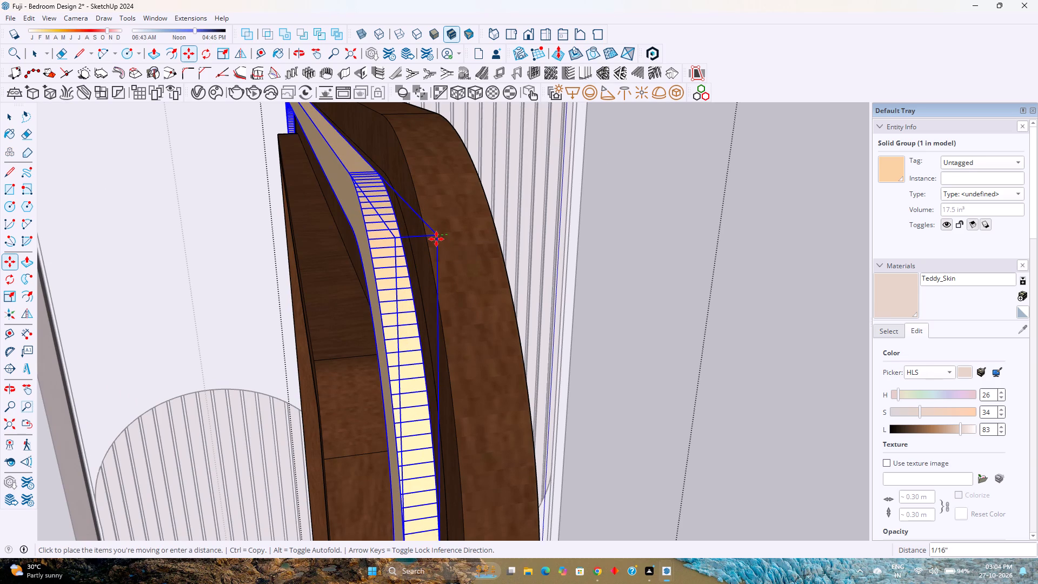
key("Left")
type("0.")
type("125")
key("Return")
key("space")
Examine the mirror frame's side, front and inner rim around the moved strip.
middle_click_drag(443, 258, 422, 266)
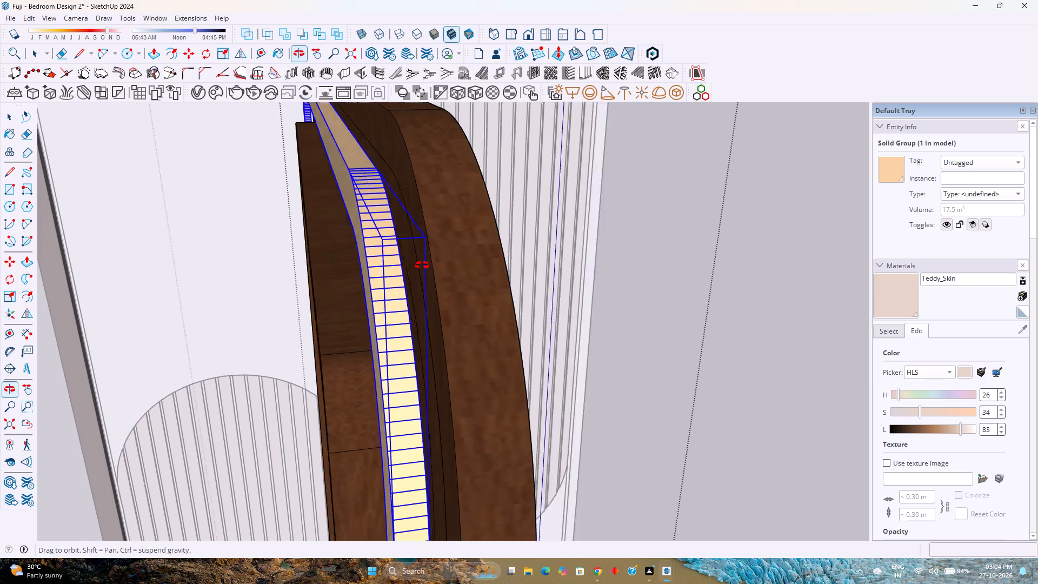
middle_click_drag(422, 266, 367, 254)
middle_click(367, 254)
scroll(367, 254, "up", 1)
scroll(367, 254, "down", 6)
middle_click_drag(425, 278, 412, 278)
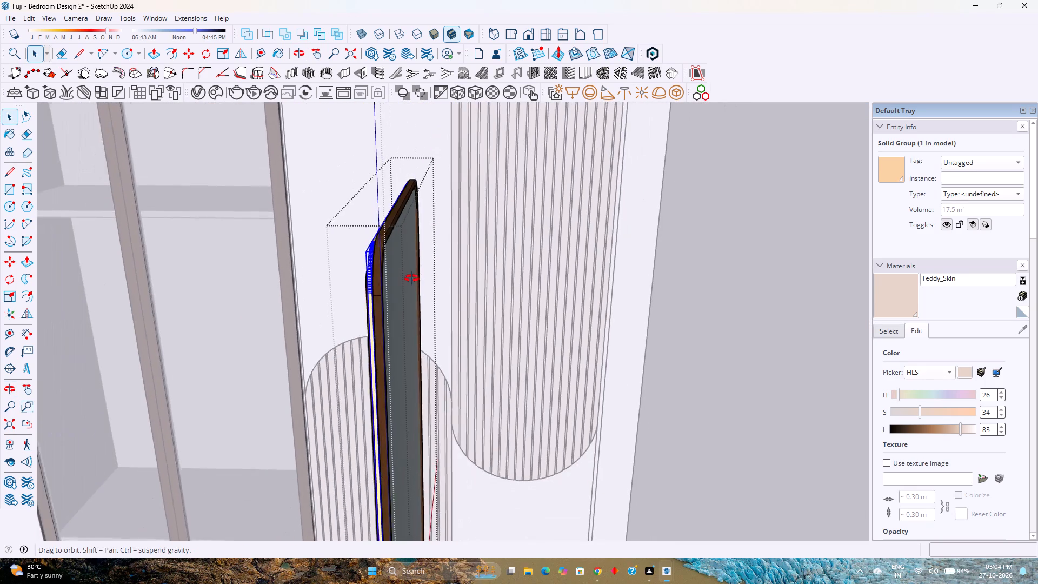
middle_click_drag(412, 278, 292, 268)
middle_click_drag(292, 268, 447, 334, "shift")
middle_click_drag(447, 334, 221, 295)
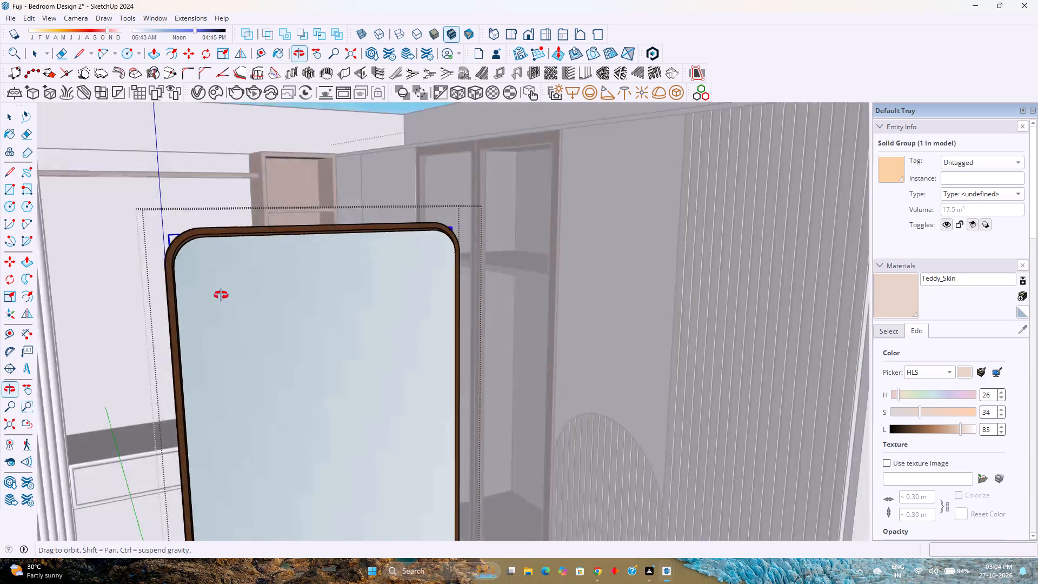
middle_click_drag(221, 295, 189, 292)
middle_click(189, 292)
scroll(202, 271, "up", 7)
scroll(169, 235, "up", 7)
middle_click_drag(174, 233, 177, 231)
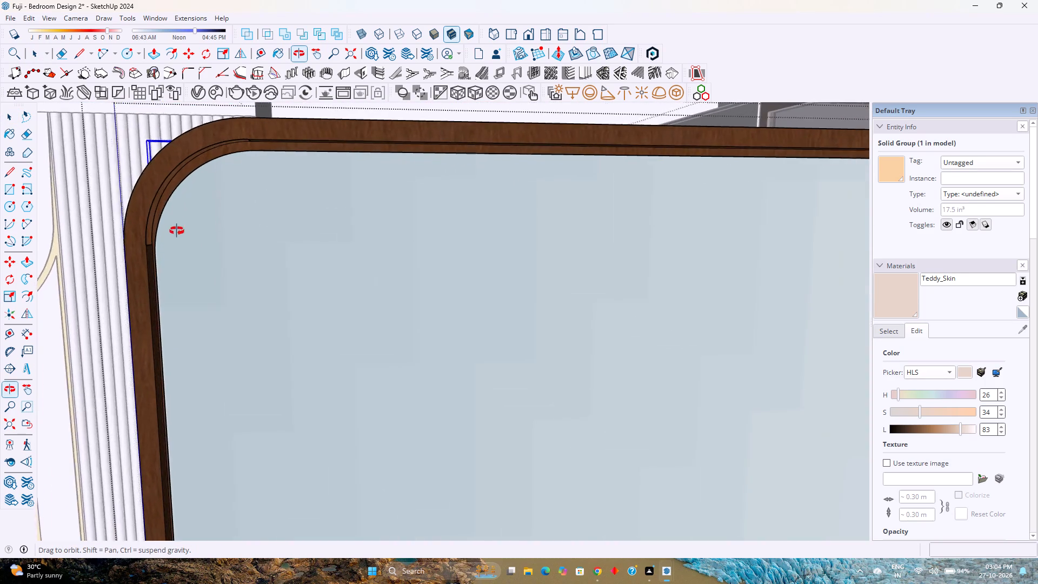
middle_click_drag(177, 231, 407, 152)
middle_click_drag(403, 150, 361, 141)
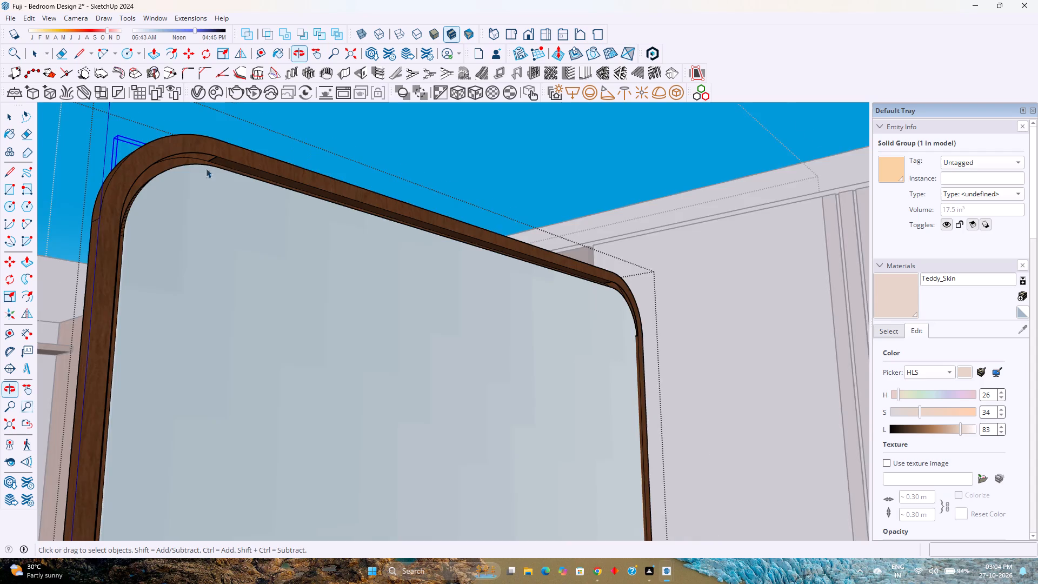
scroll(161, 182, "up", 19)
middle_click_drag(230, 163, 315, 122)
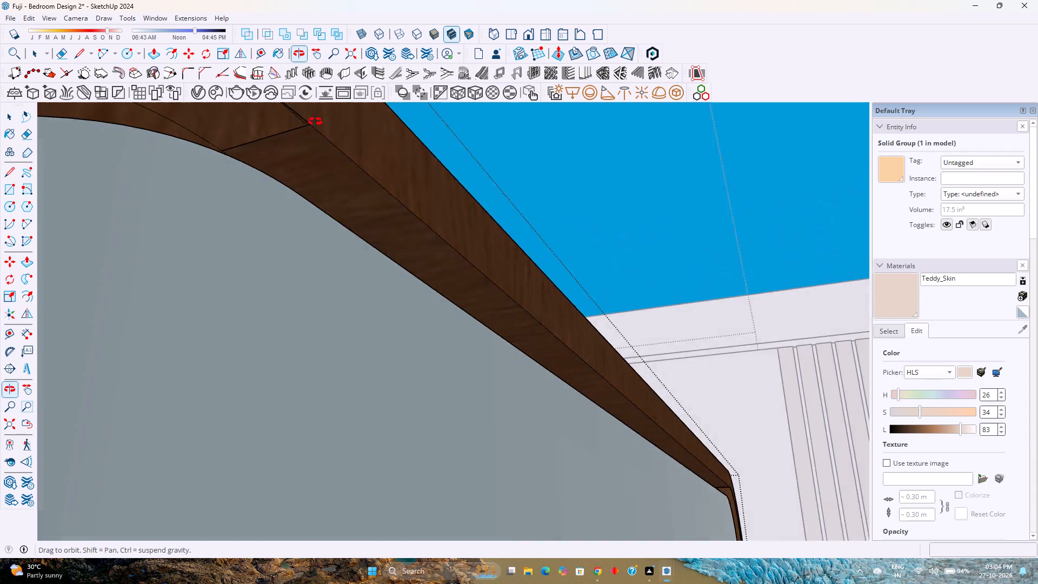
middle_click_drag(315, 122, 330, 191)
middle_click(330, 191)
Push/pull the inner ring face on the mirror frame's front by 1/2", level with the outer wooden rim.
double_click(313, 132)
scroll(314, 132, "up", 2)
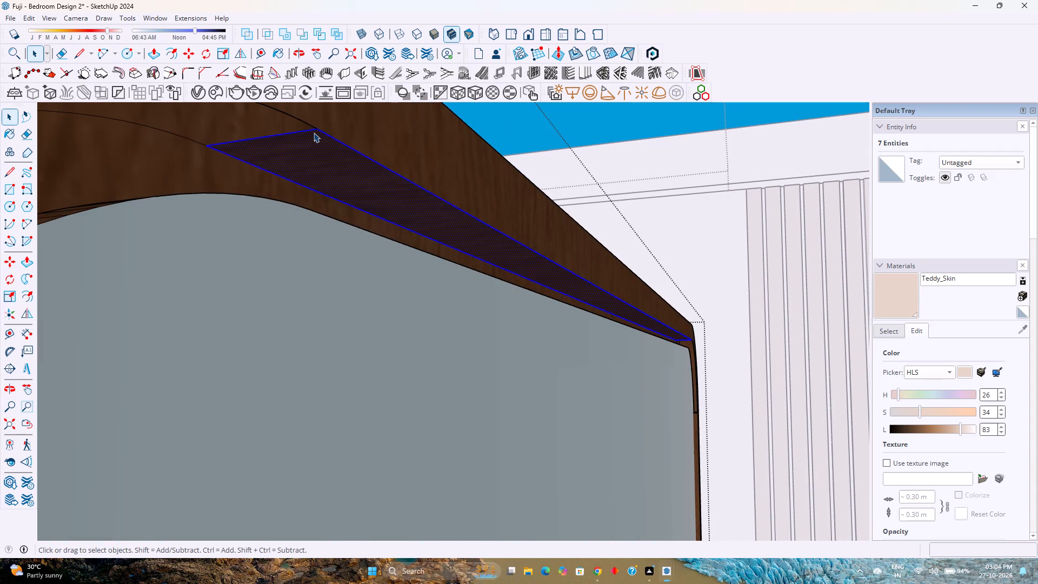
scroll(314, 132, "down", 4)
middle_click_drag(469, 212, 85, 222)
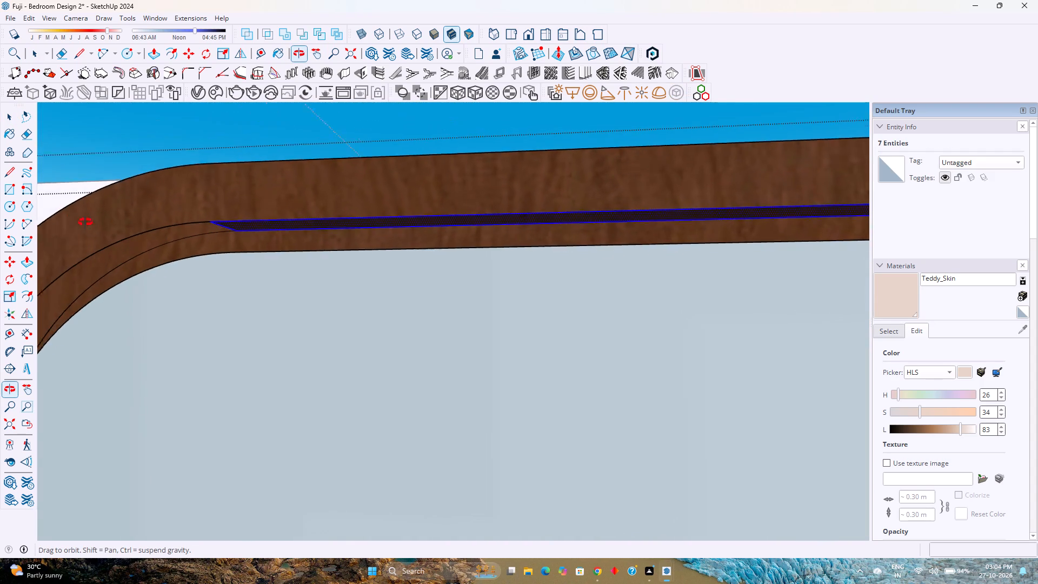
middle_click_drag(85, 222, 85, 223)
scroll(176, 247, "up", 2)
middle_click(176, 247)
middle_click_drag(176, 247, 125, 235)
scroll(444, 327, "down", 3)
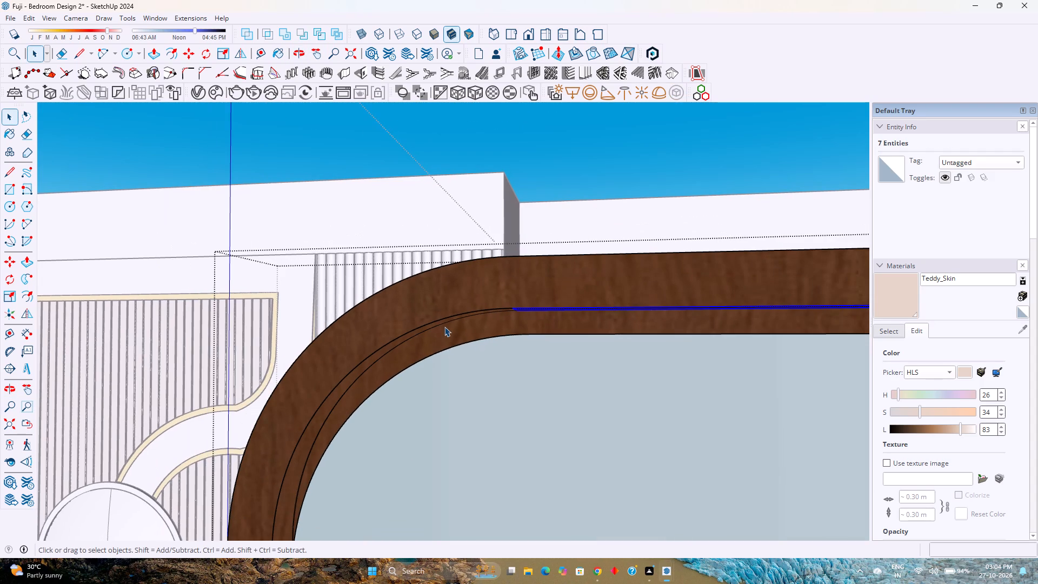
left_click(461, 335)
key("p")
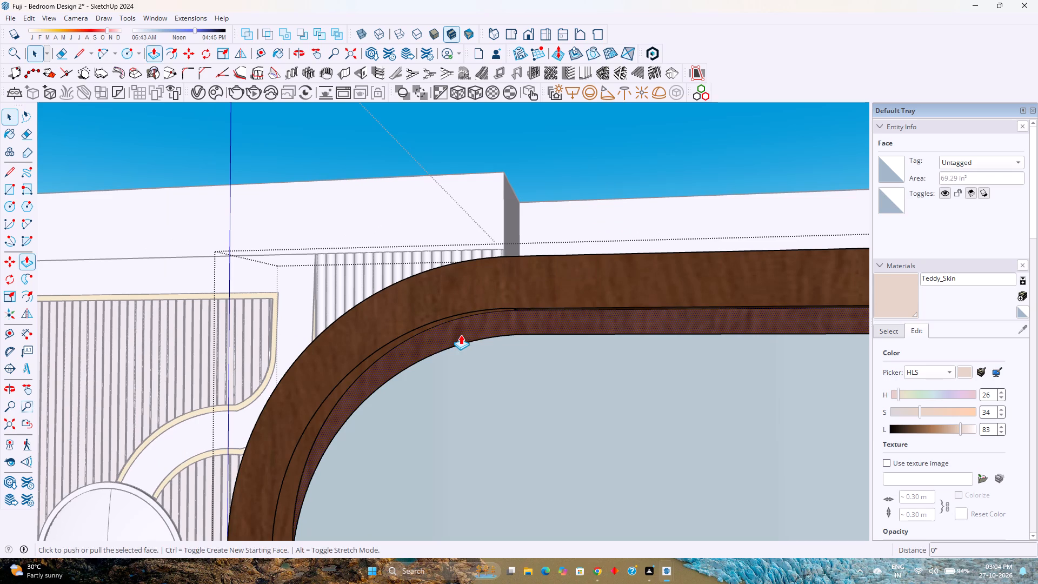
left_click(461, 335)
left_click(574, 302)
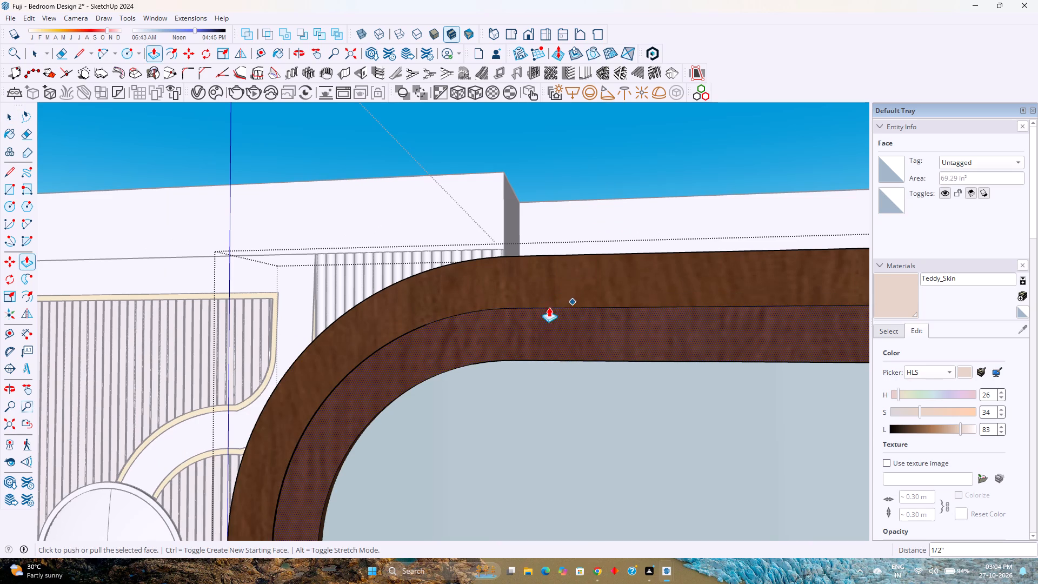
middle_click_drag(445, 324, 706, 341)
key("space")
scroll(442, 377, "down", 2)
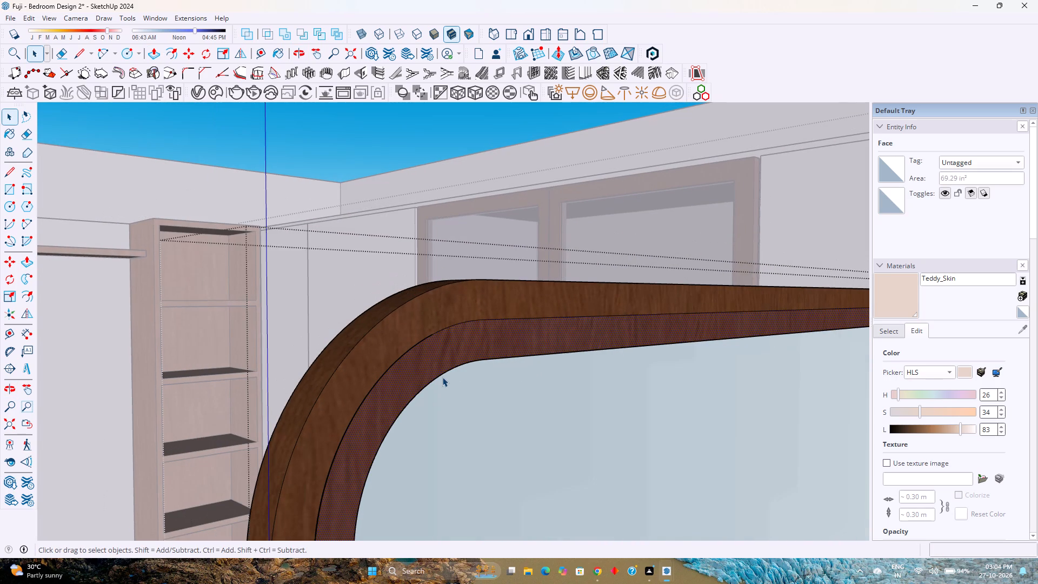
key("Escape")
Move the cream strip group about 7/16" along the green axis into the wooden frame, flush with its back face.
scroll(435, 349, "up", 2)
middle_click_drag(435, 349, 603, 361)
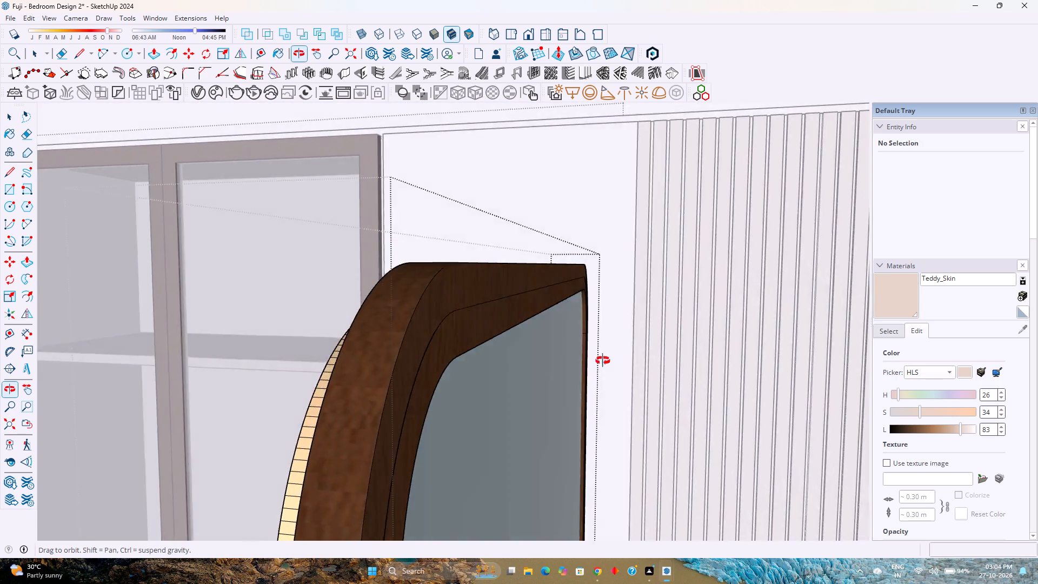
middle_click_drag(603, 361, 767, 356)
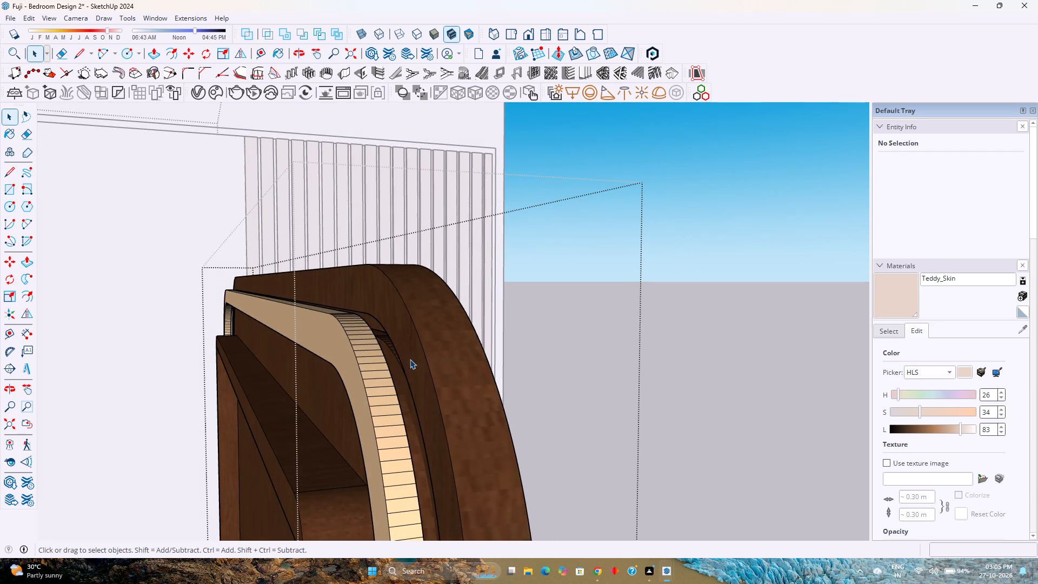
left_click(370, 379)
scroll(370, 379, "up", 3)
triple_click(370, 379)
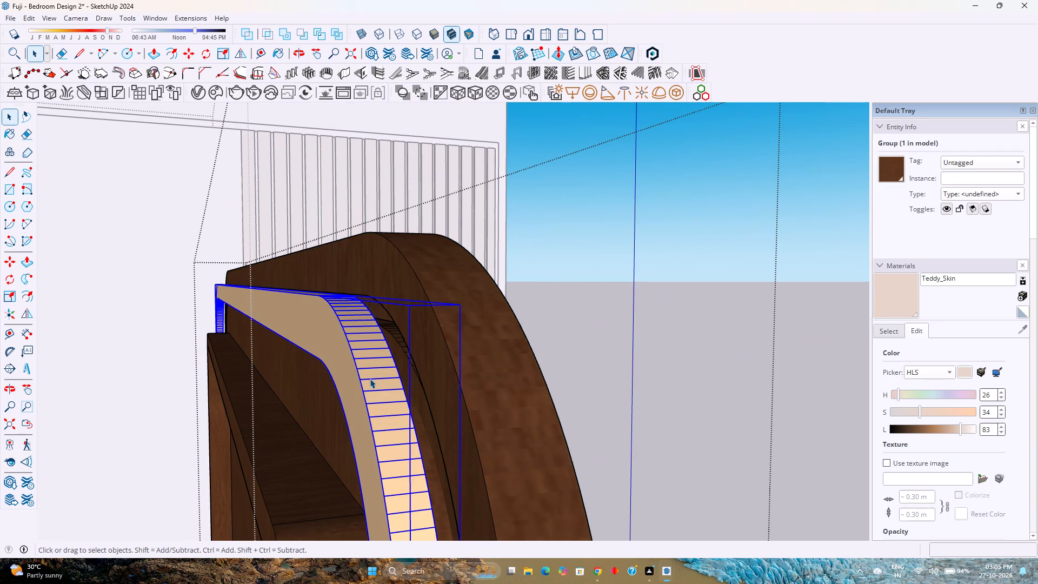
key("m")
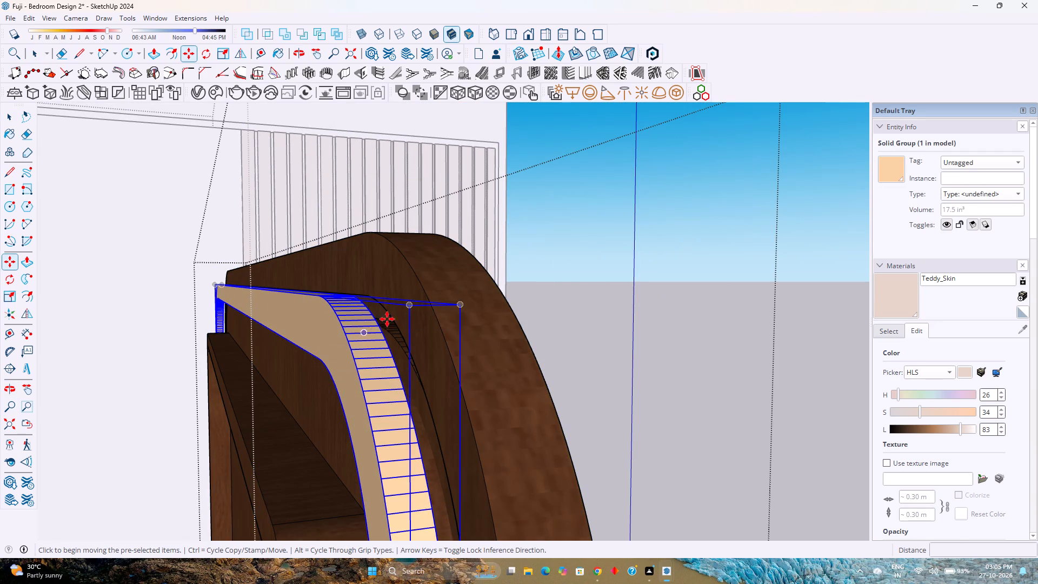
left_click(409, 306)
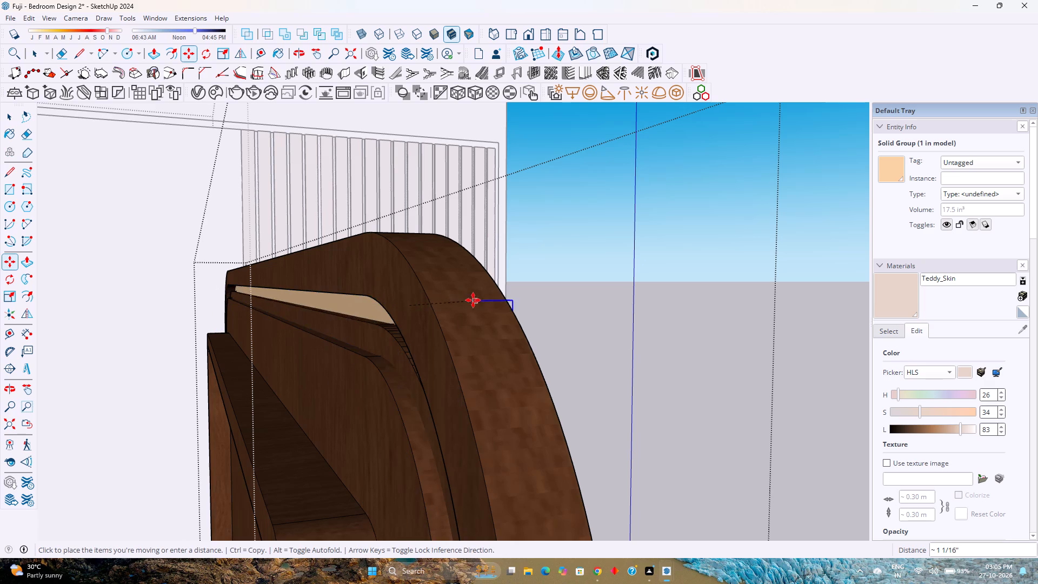
key("Left")
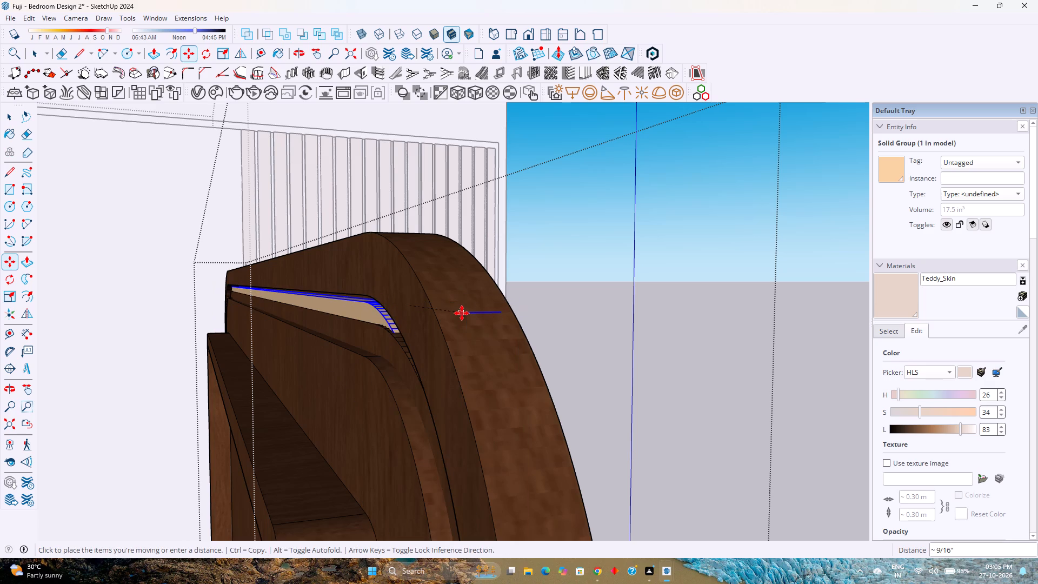
scroll(461, 340, "up", 2)
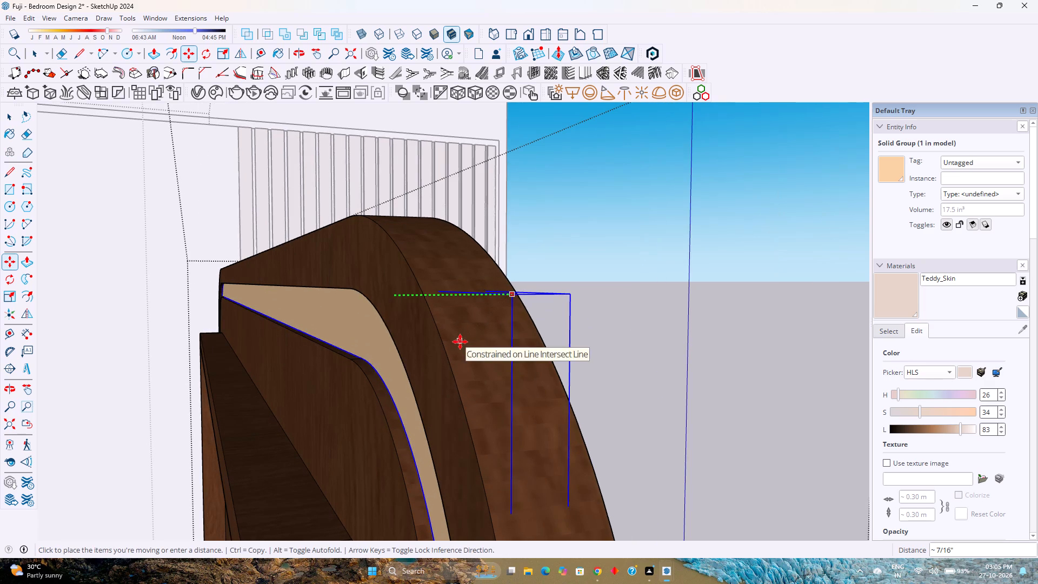
left_click(447, 351)
scroll(450, 373, "down", 2)
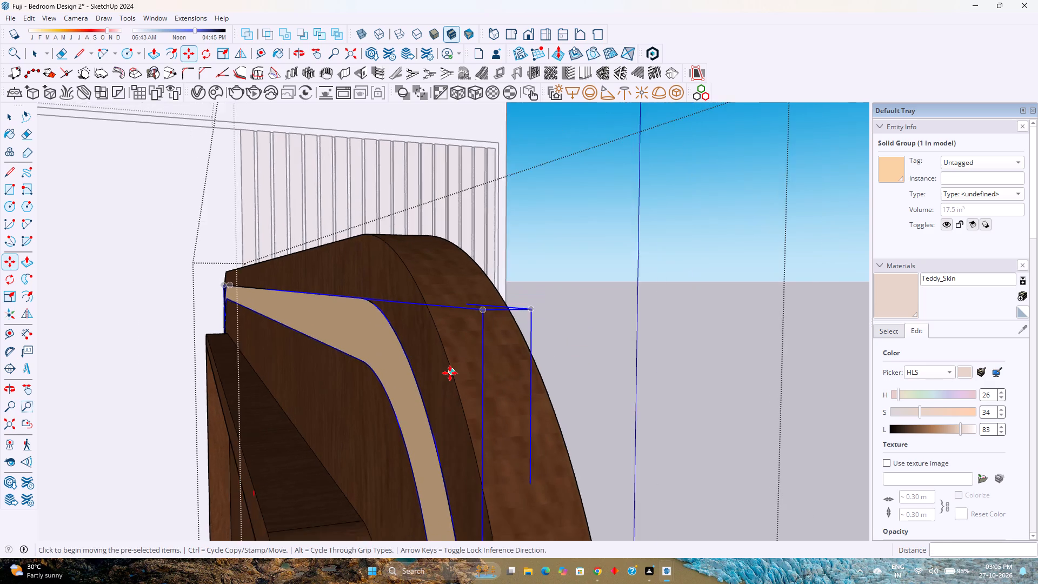
middle_click_drag(450, 373, 297, 360)
key("space")
key("Escape")
Examine the mirror frame and the recessed cream strip from the front, side and back.
scroll(297, 360, "down", 4)
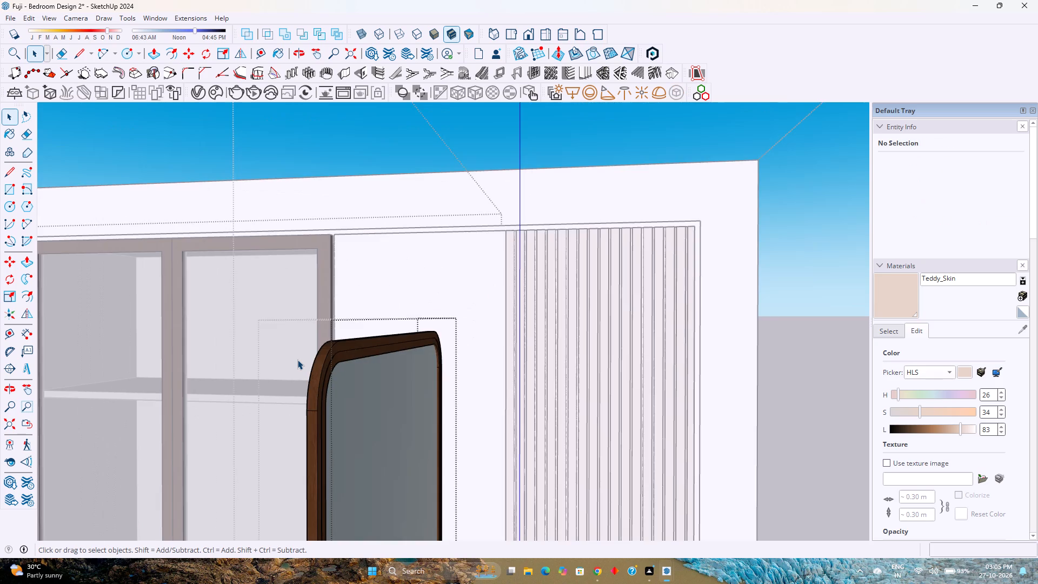
middle_click_drag(297, 366, 321, 316, "shift")
middle_click_drag(329, 330, 417, 334)
middle_click_drag(420, 334, 292, 319, "shift")
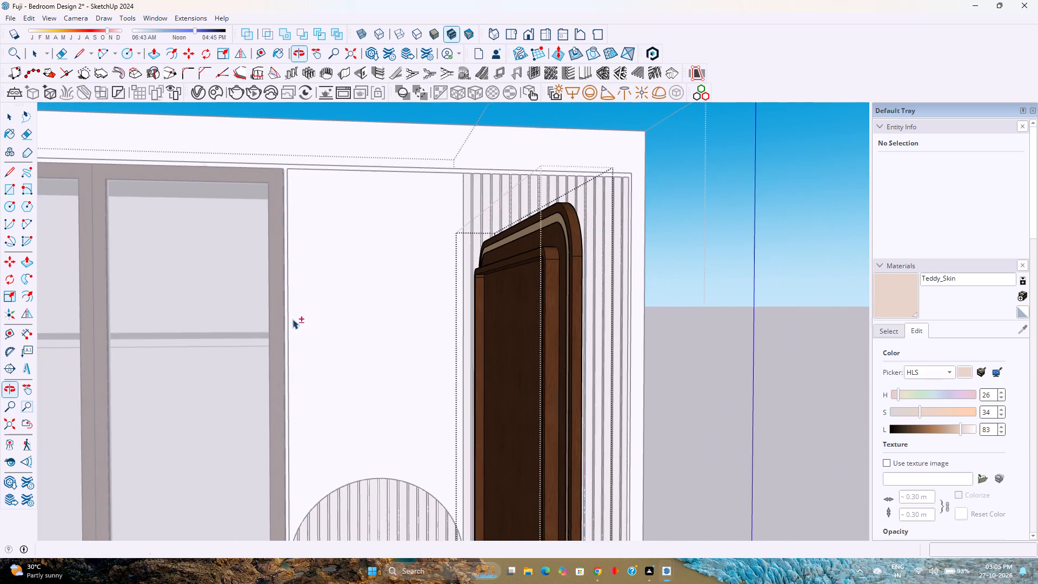
scroll(463, 316, "up", 2)
middle_click_drag(463, 316, 425, 315)
scroll(394, 306, "down", 1)
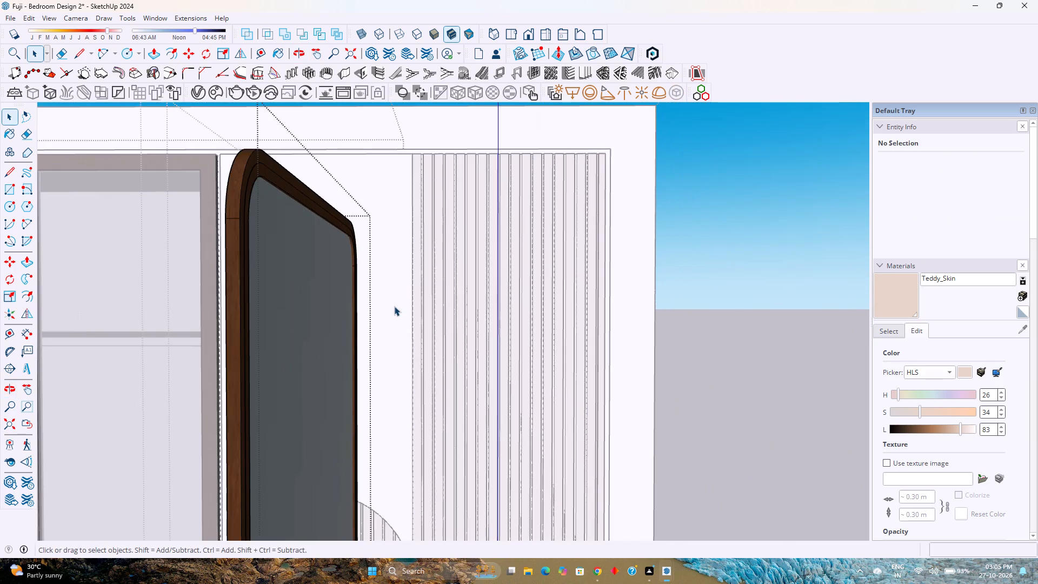
middle_click_drag(355, 294, 560, 336)
scroll(617, 325, "up", 7)
middle_click_drag(621, 339, 568, 344)
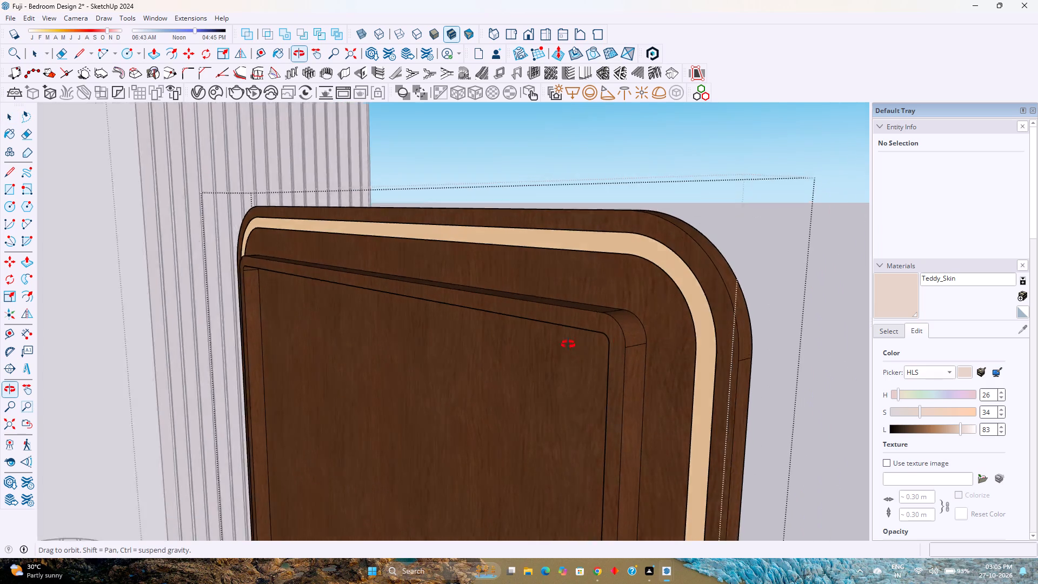
middle_click_drag(568, 344, 567, 307)
Push the raised rim face on the mirror's back inward by about 3/16", repeat the push twice, and undo the last repeat.
left_click(615, 354)
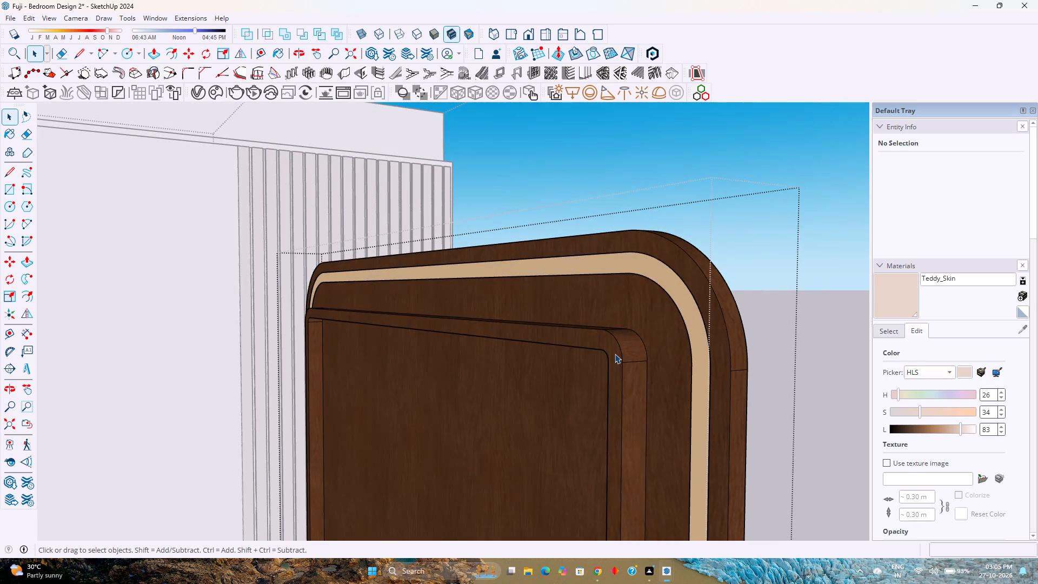
double_click(615, 354)
left_click(615, 354)
double_click(615, 354)
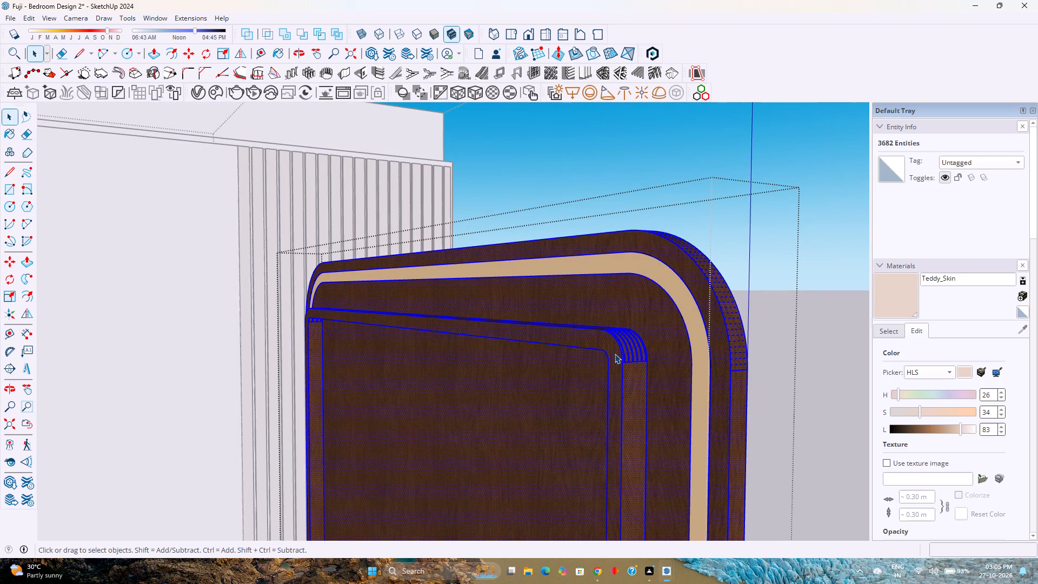
double_click(612, 360)
key("p")
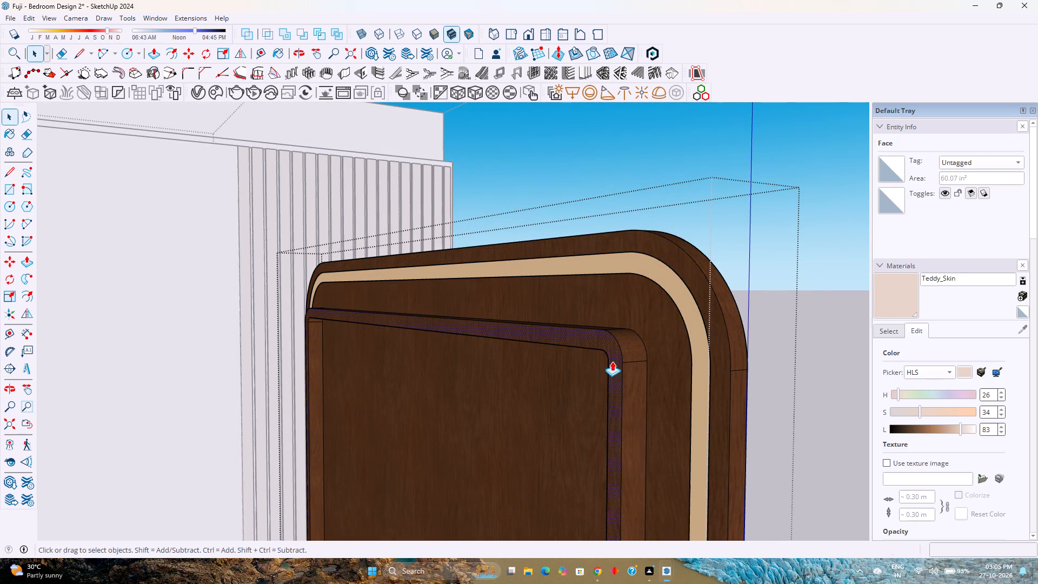
left_click(613, 362)
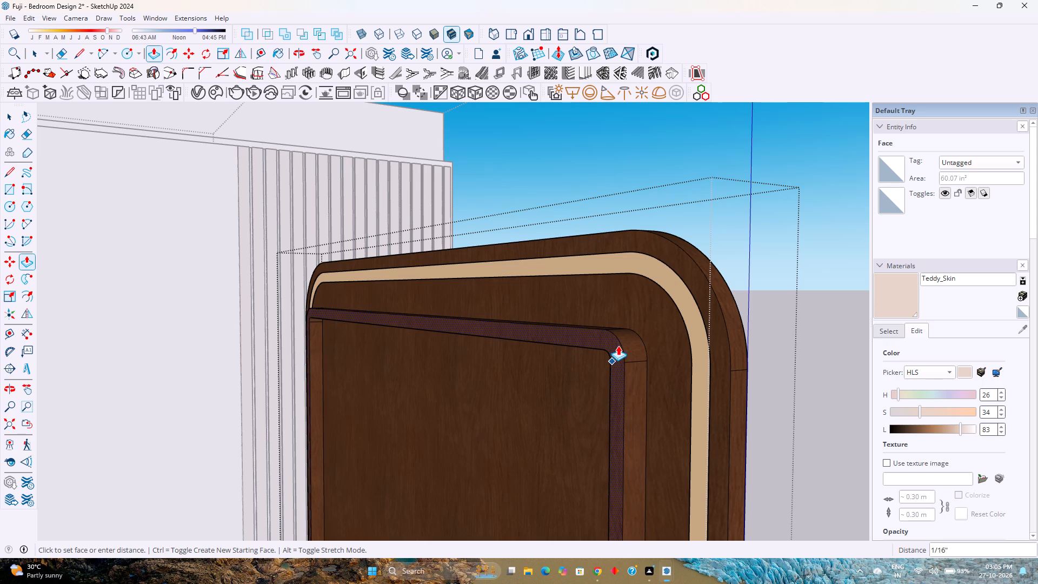
type("2.")
key("BackSpace")
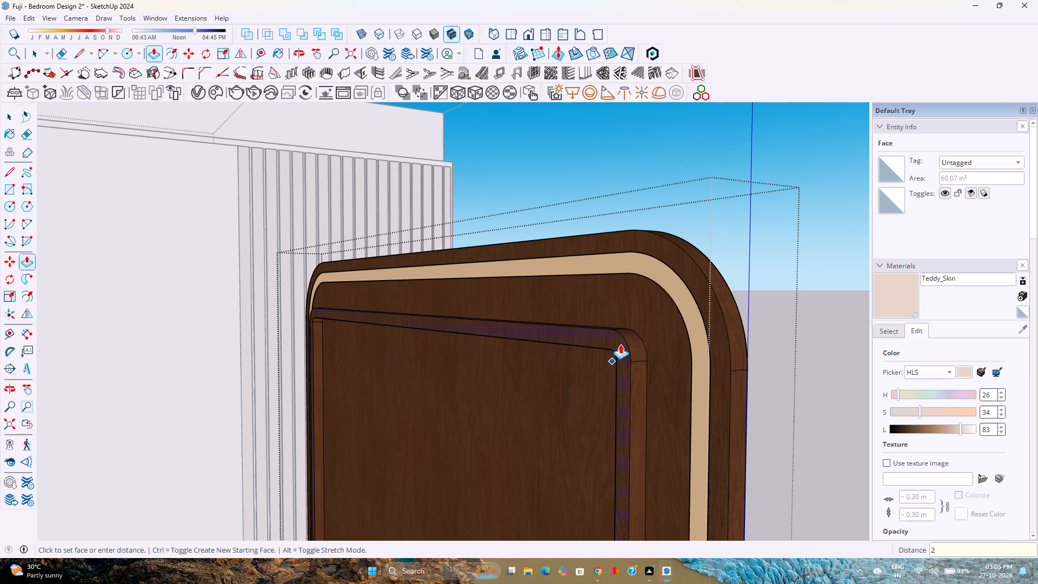
key("BackSpace")
type("0.2.5")
key("Return")
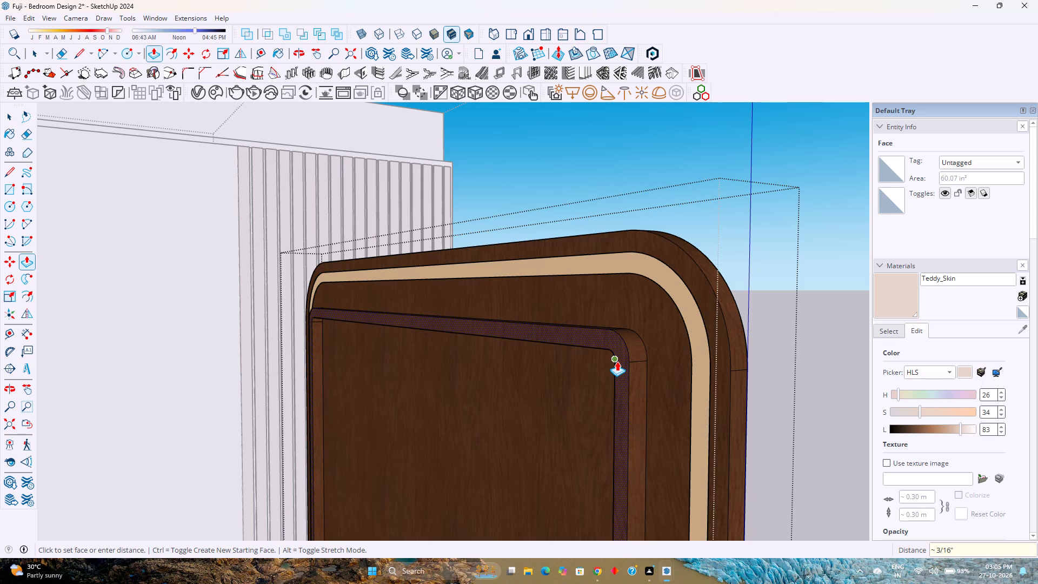
key("Escape")
double_click(620, 361)
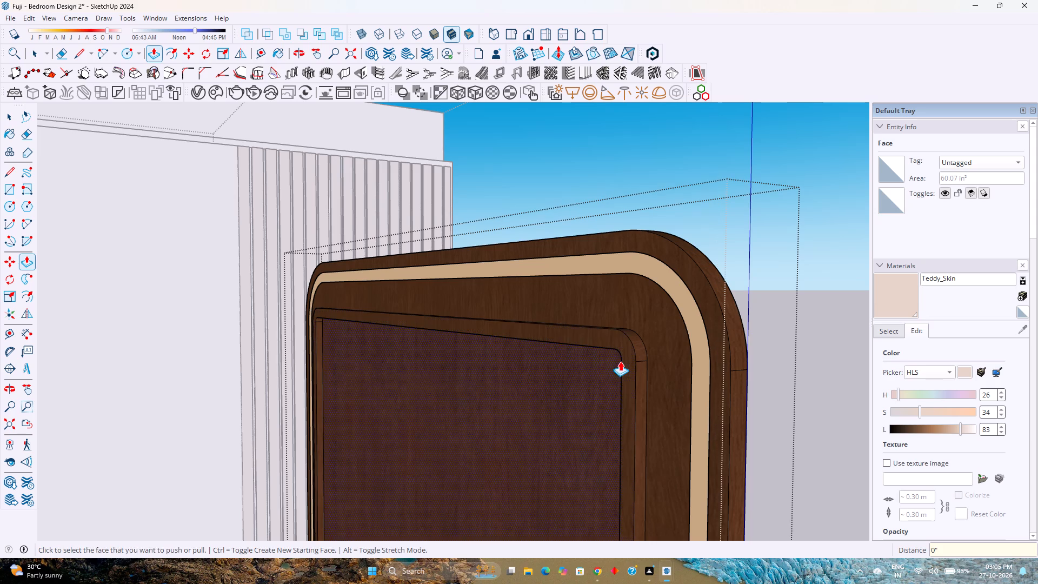
double_click(626, 359)
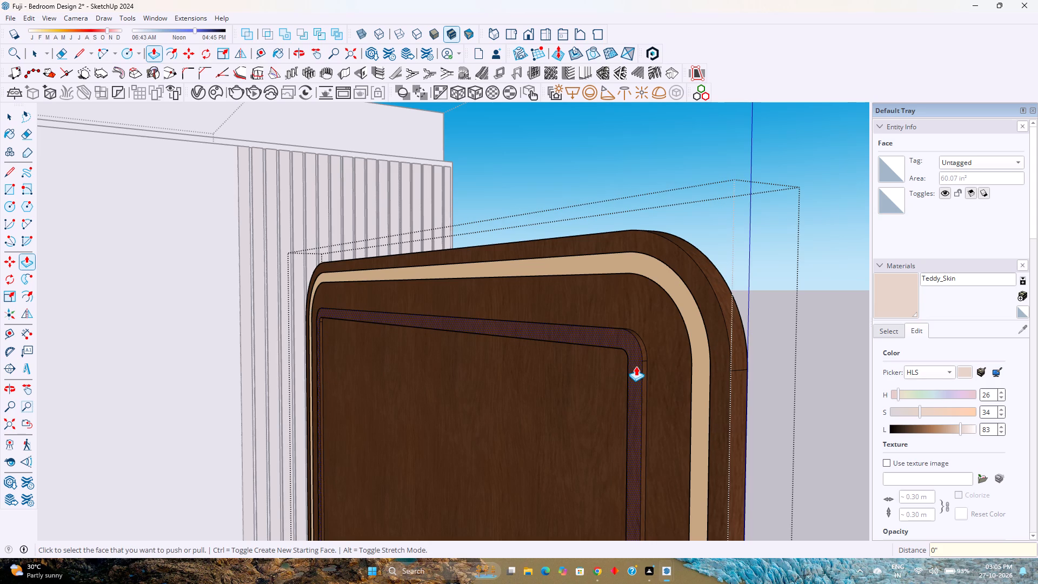
key("ctrl+z")
key("space")
Examine the reworked mirror frame from its back, side and front, and exit the mirror group.
scroll(636, 366, "down", 2)
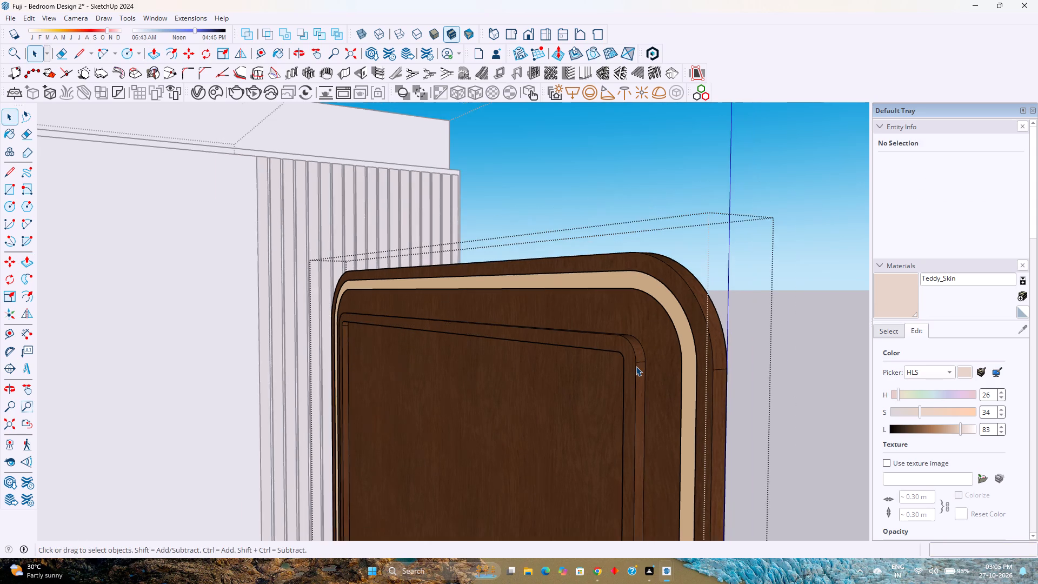
middle_click_drag(636, 366, 527, 391)
middle_click_drag(524, 392, 512, 391)
scroll(510, 381, "down", 3)
middle_click_drag(528, 381, 468, 345)
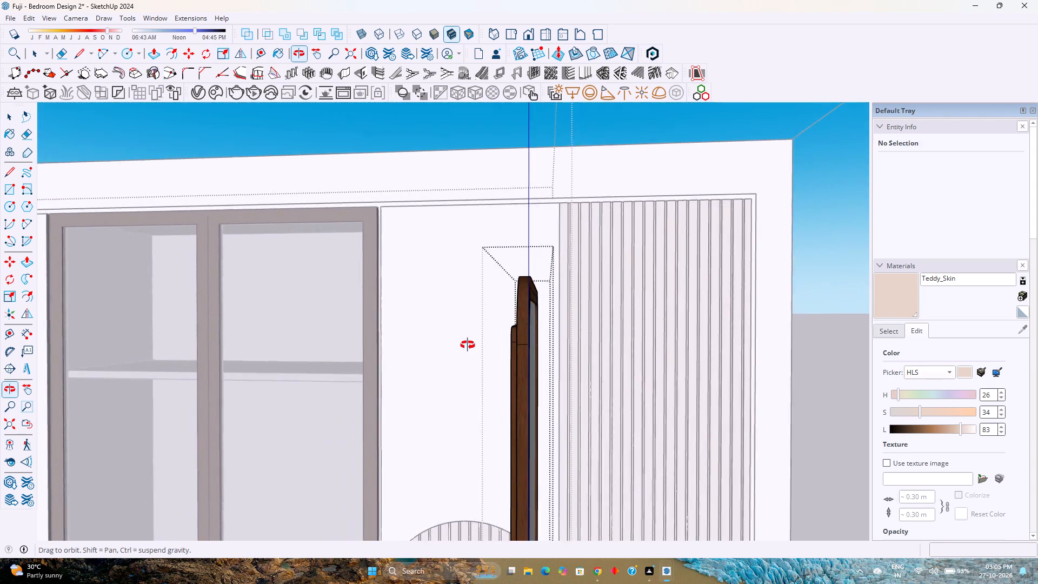
middle_click_drag(468, 345, 490, 333)
scroll(556, 334, "down", 2)
scroll(529, 359, "up", 1)
middle_click_drag(529, 359, 722, 339)
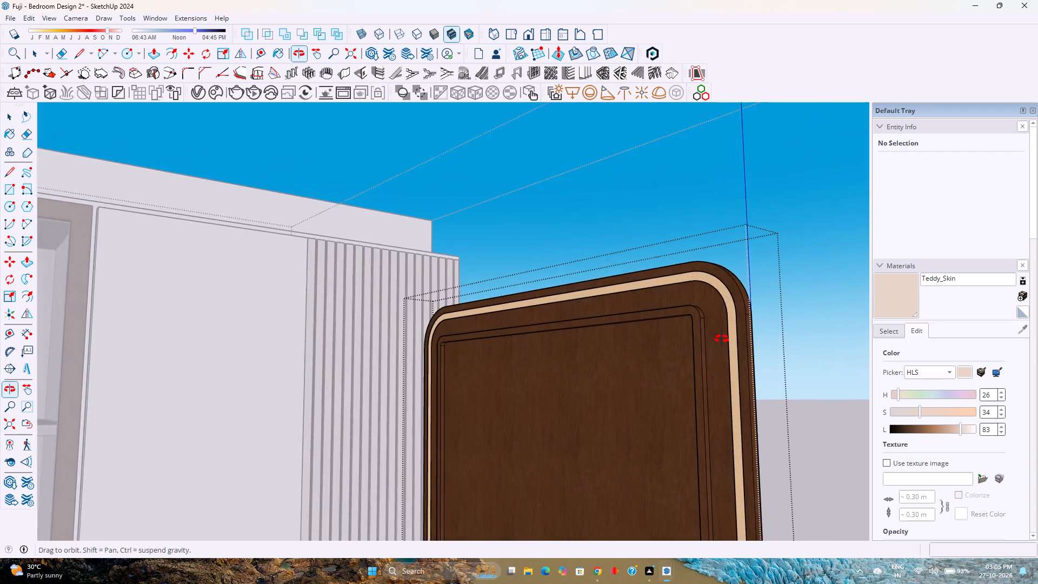
middle_click_drag(722, 339, 545, 329)
scroll(545, 329, "down", 1)
middle_click_drag(545, 329, 275, 408)
middle_click(275, 408)
scroll(325, 381, "down", 3)
middle_click_drag(325, 381, 367, 422)
key("Escape")
key("Escape")
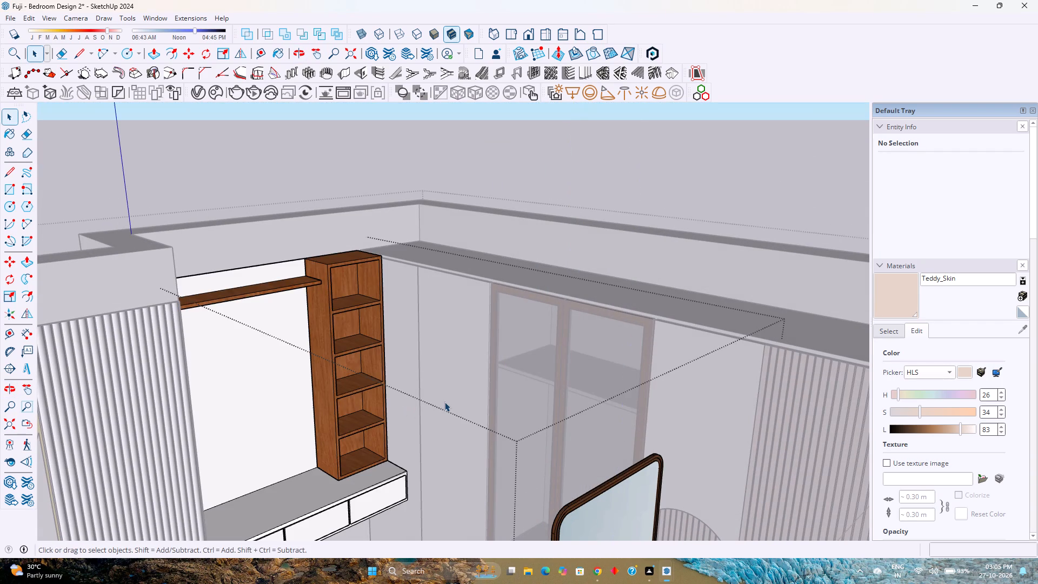
Move the whole mirror group about 10' 3/8" along the green axis to the dressing unit's wall.
middle_click_drag(502, 422, 481, 359, "shift")
middle_click(481, 359, "shift")
left_click(550, 386)
scroll(550, 384, "up", 3)
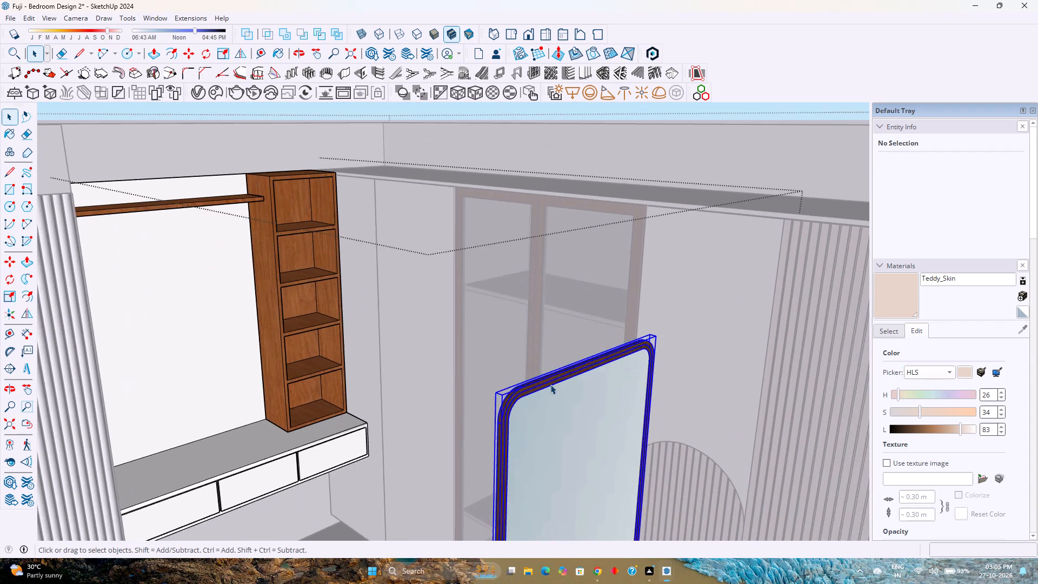
middle_click_drag(550, 384, 742, 415)
key("m")
scroll(550, 281, "up", 2)
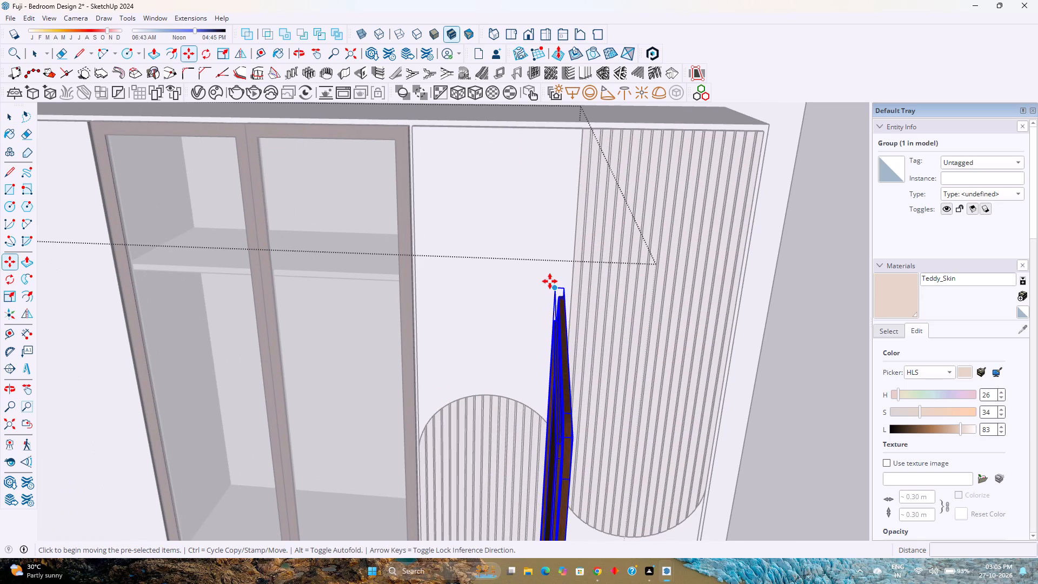
left_click(555, 284)
key("Left")
scroll(454, 288, "down", 6)
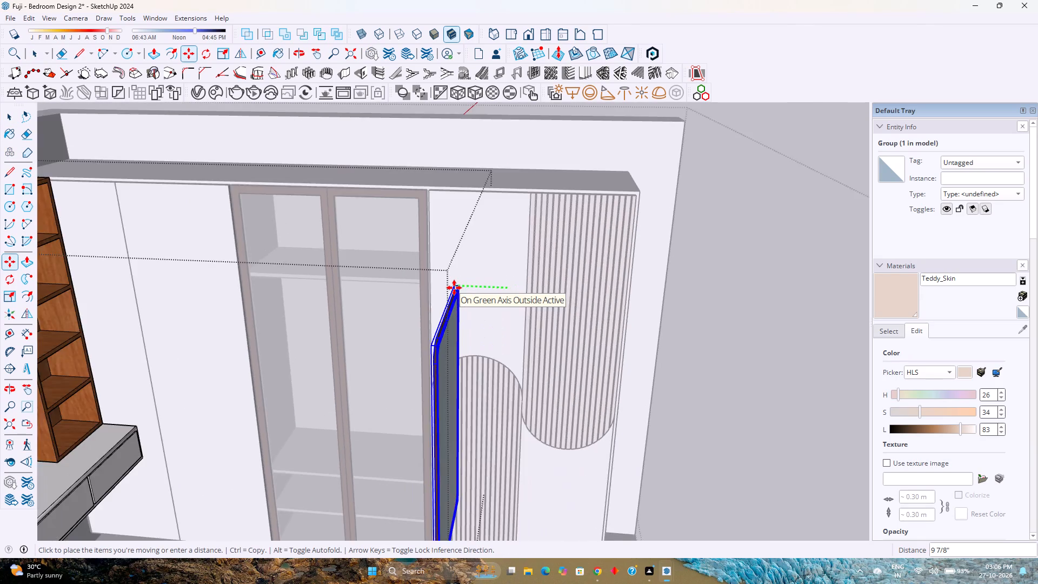
scroll(454, 288, "down", 3)
middle_click_drag(454, 288, 615, 343, "shift")
scroll(342, 323, "up", 7)
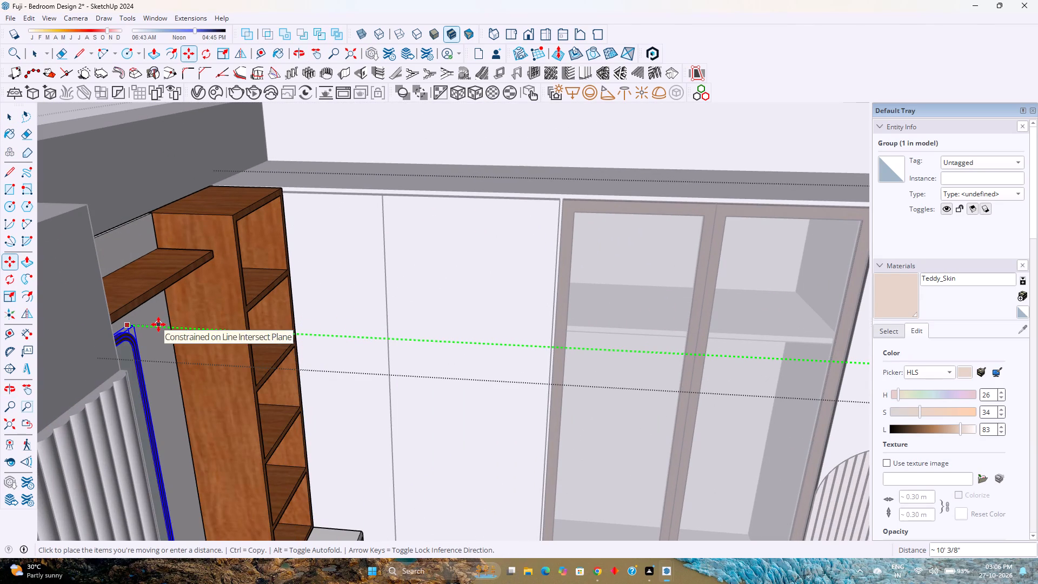
left_click(158, 324)
key("space")
key("Escape")
scroll(286, 384, "down", 5)
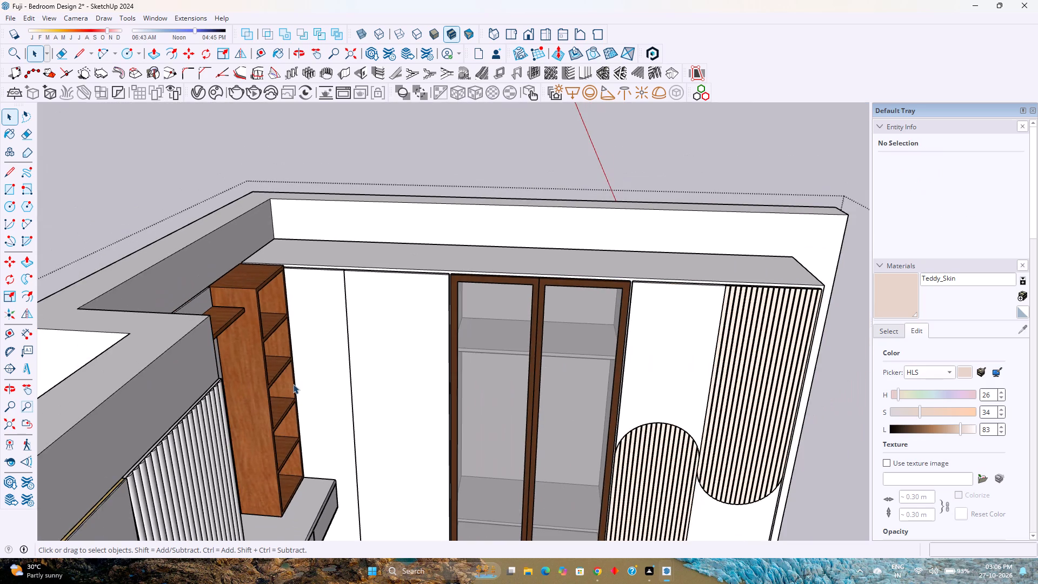
Examine the mirror's placement on the dressing unit wall and its position beside the wooden shelves.
middle_click_drag(313, 376, 403, 330, "shift")
middle_click(403, 330, "shift")
middle_click_drag(435, 360, 236, 350)
middle_click_drag(292, 373, 576, 384, "shift")
middle_click_drag(590, 382, 495, 375)
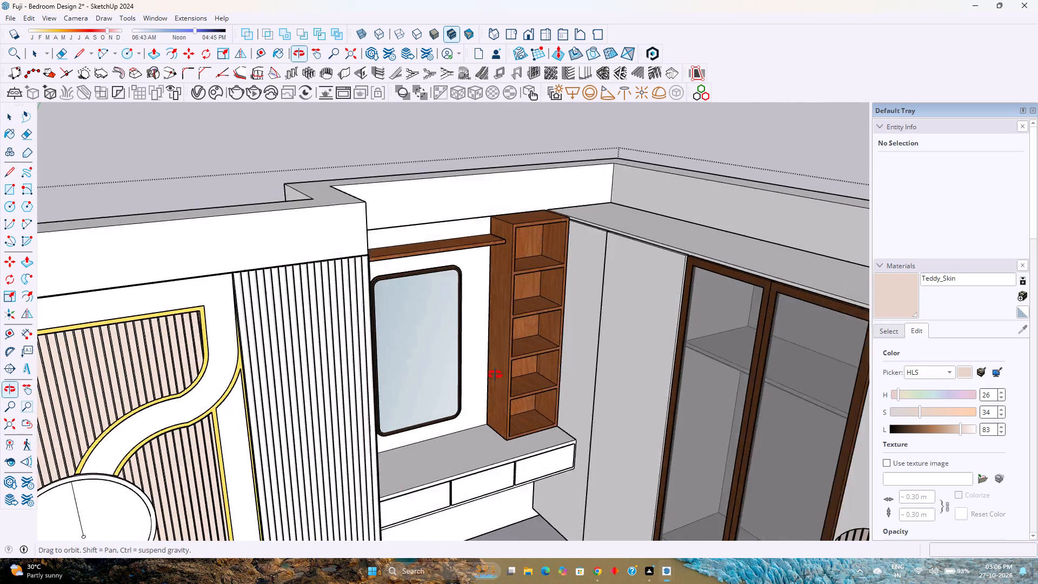
middle_click_drag(495, 375, 492, 373)
scroll(467, 357, "down", 4)
middle_click_drag(380, 381, 473, 292, "shift")
Frame the bed wall and dressing unit in the standard right view and render them with V-Ray.
left_click(547, 38)
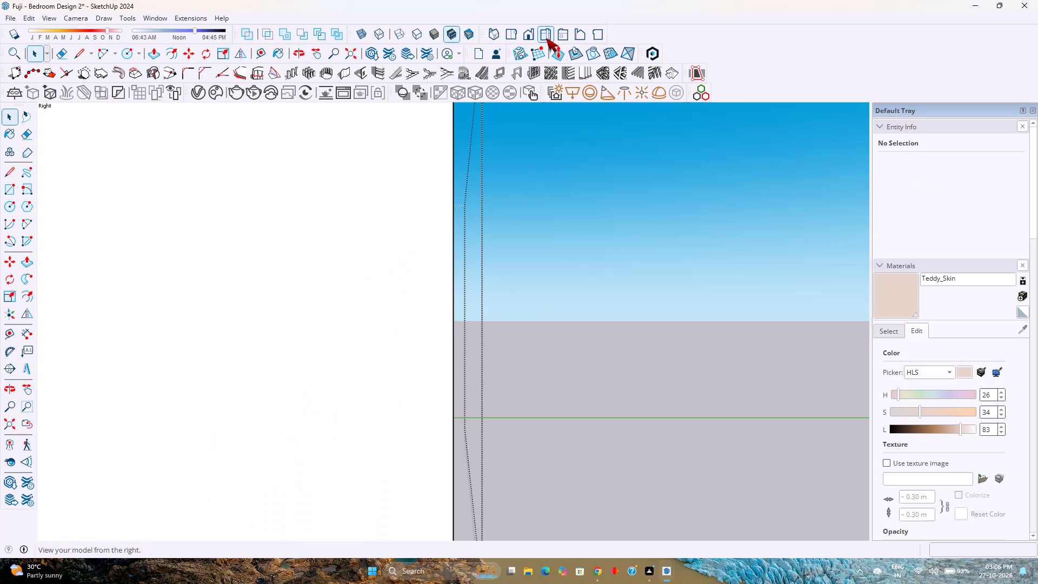
scroll(437, 264, "down", 3)
key("Escape")
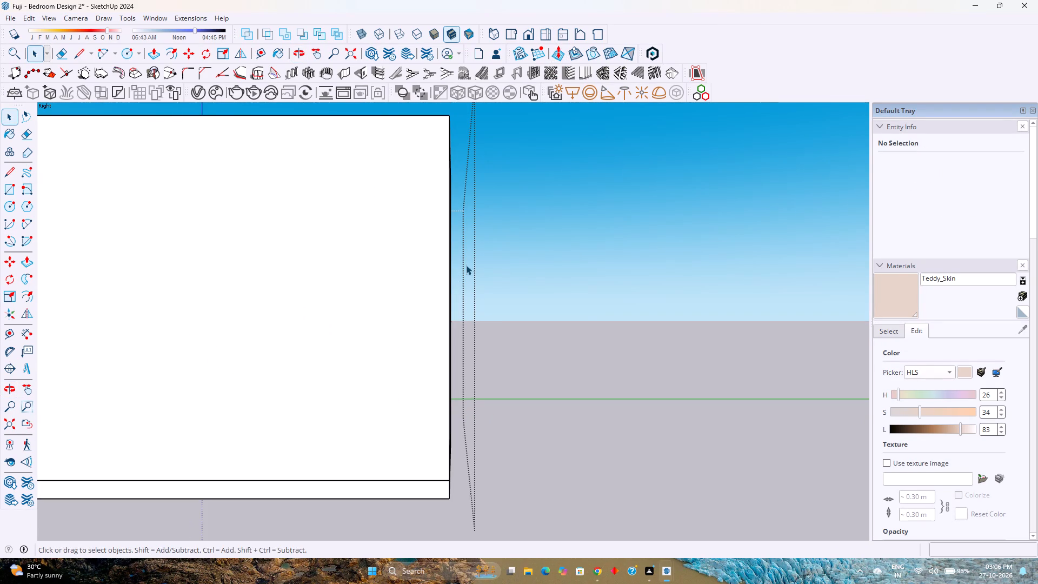
left_click(547, 31)
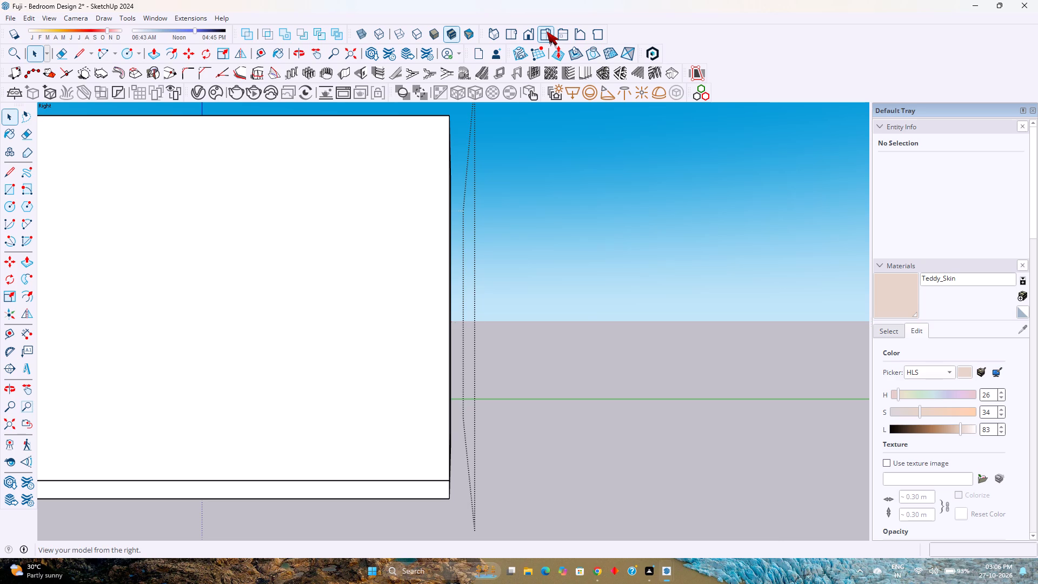
key("Escape")
key("Escape")
left_click(562, 31)
left_click(547, 33)
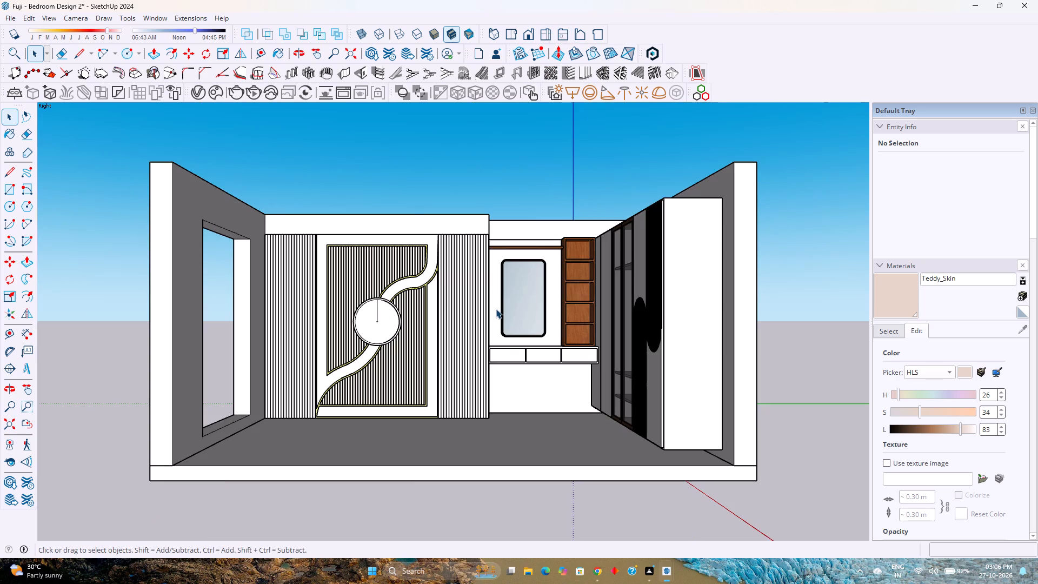
scroll(496, 309, "up", 3)
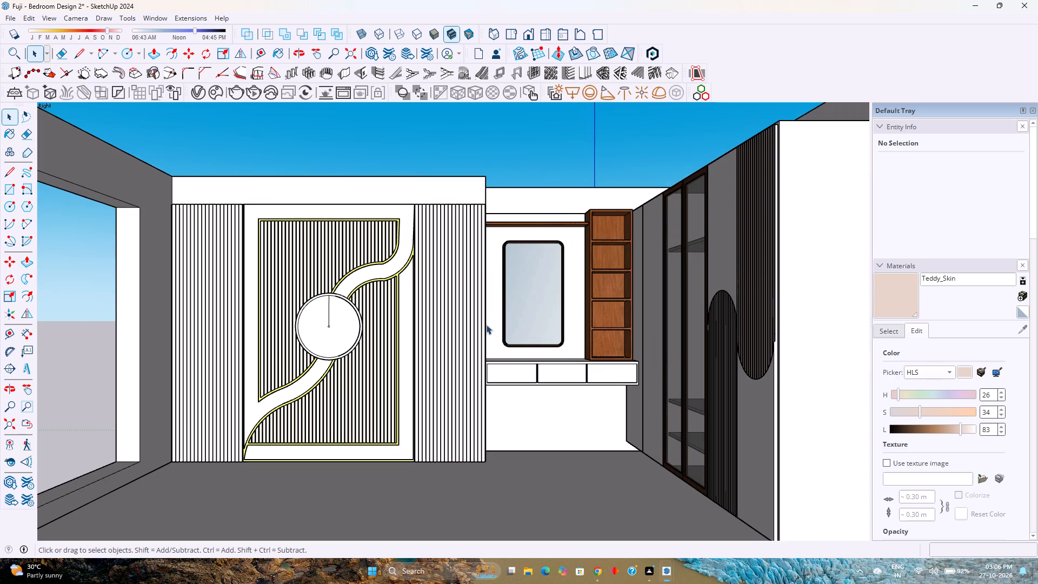
scroll(481, 329, "up", 3)
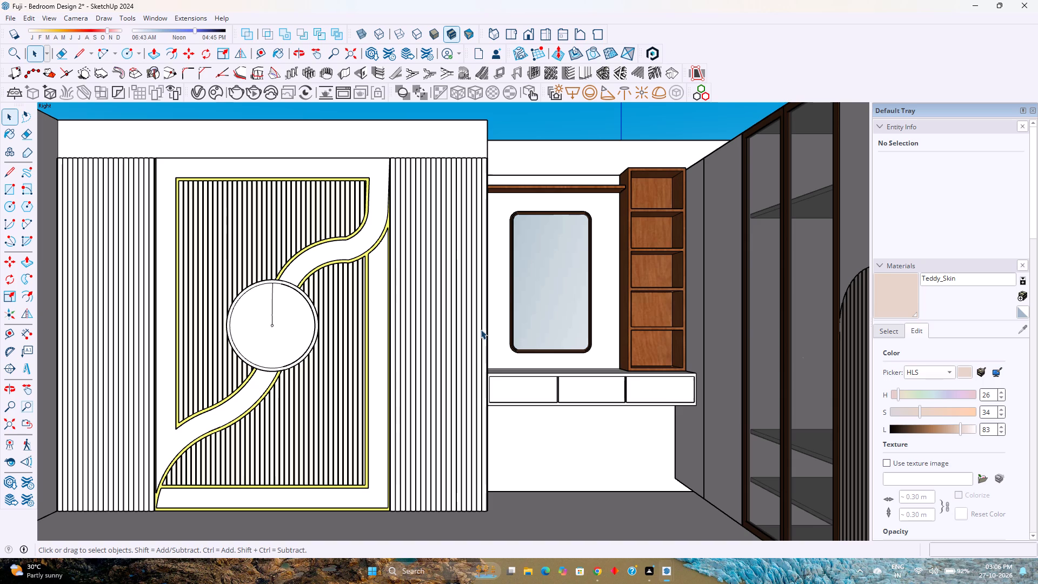
left_click(261, 96)
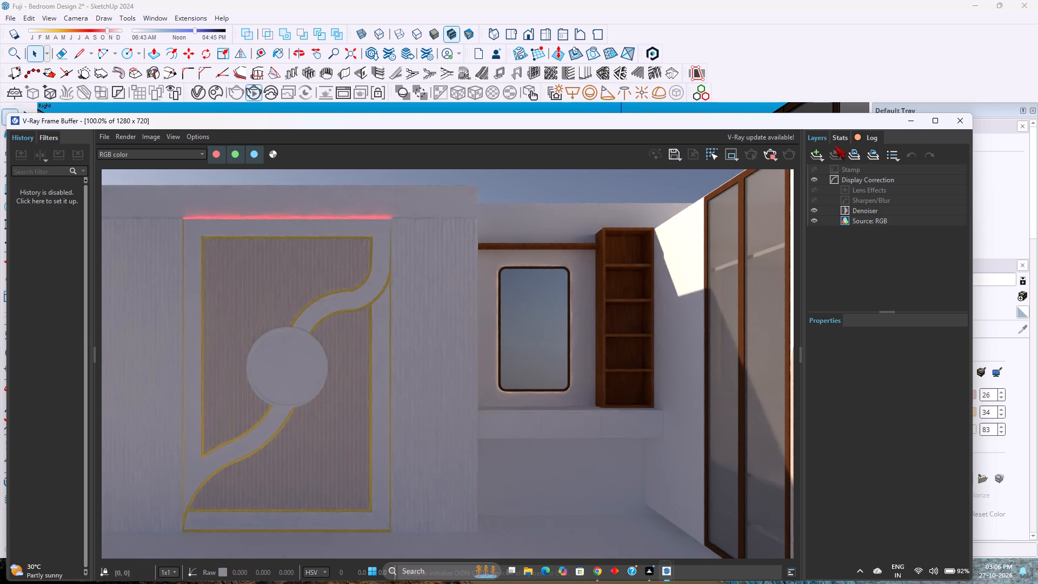
left_click(907, 124)
Inside the bed wall's central panel group, repaint the top strip face with the grey swatch, and finally with the default material.
middle_click_drag(380, 225, 450, 343)
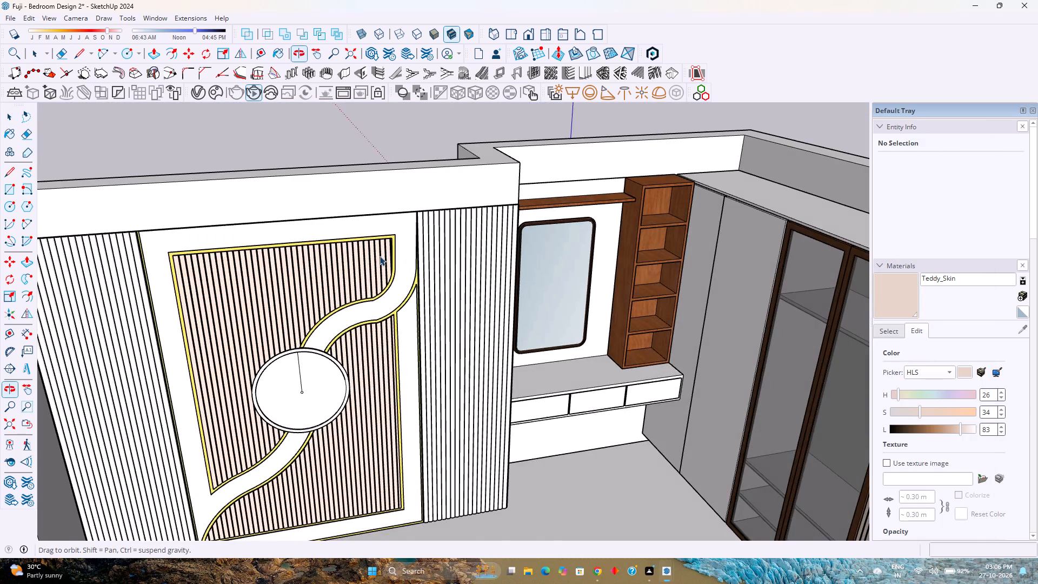
scroll(338, 235, "up", 3)
middle_click_drag(338, 235, 412, 304)
middle_click(412, 304)
scroll(248, 349, "up", 3)
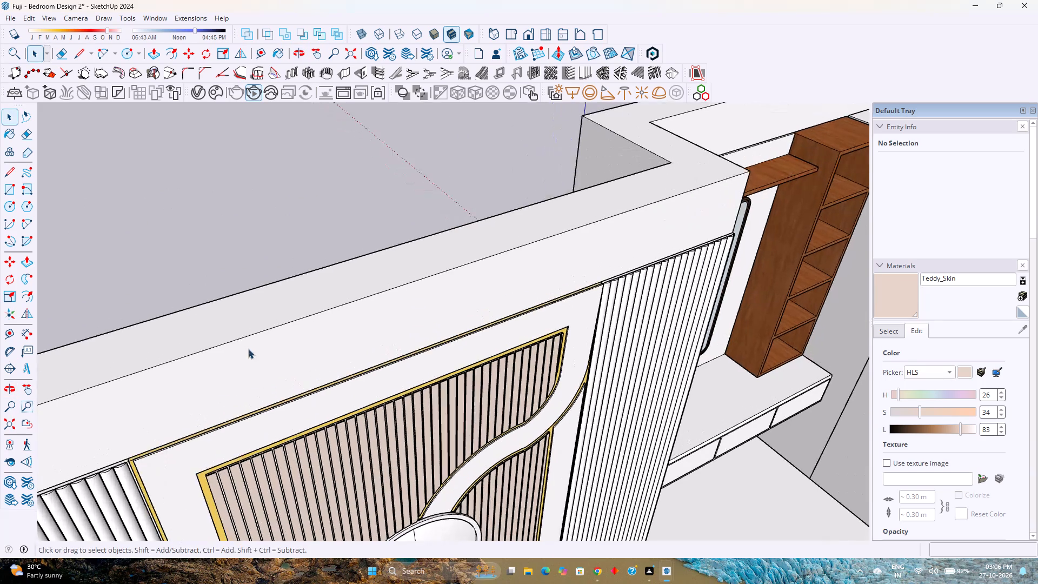
scroll(172, 405, "up", 3)
scroll(171, 472, "up", 1)
middle_click_drag(171, 471, 154, 414)
scroll(131, 444, "up", 1)
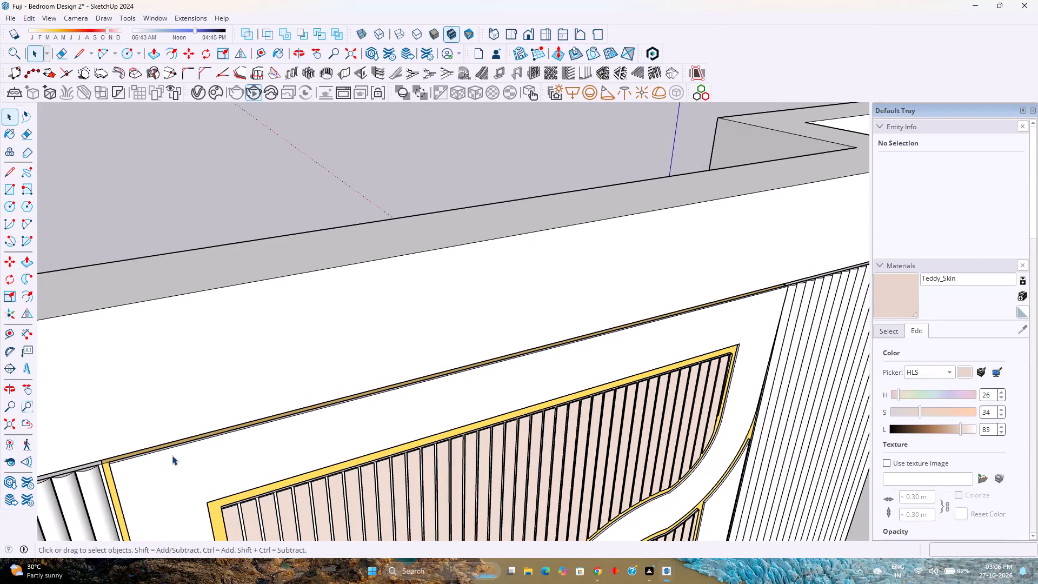
middle_click(172, 455)
middle_click_drag(171, 455, 218, 429)
scroll(461, 308, "up", 2)
scroll(352, 328, "up", 8)
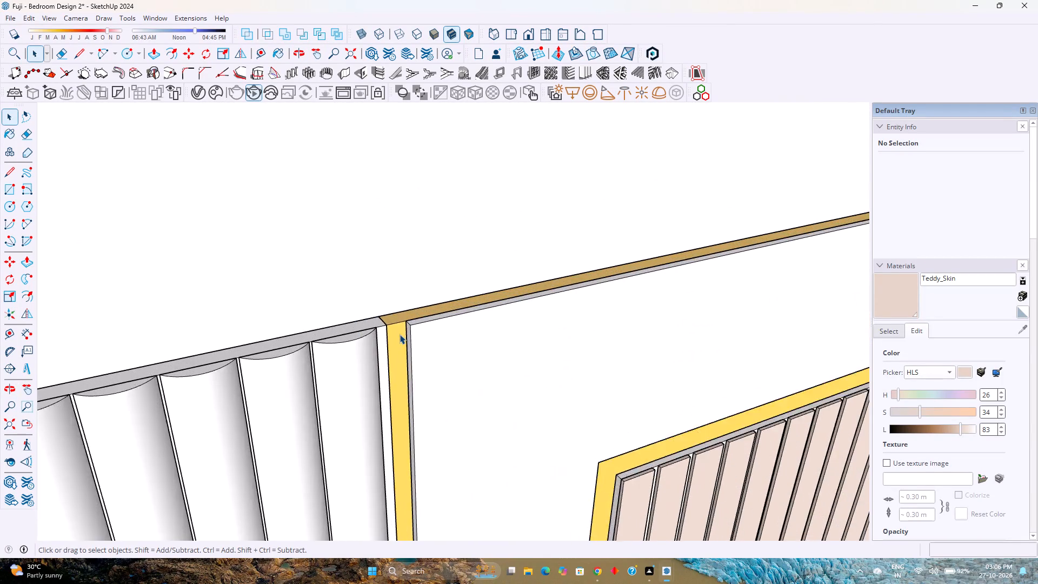
scroll(400, 334, "up", 13)
middle_click_drag(396, 326, 275, 353)
middle_click(275, 353)
double_click(378, 320)
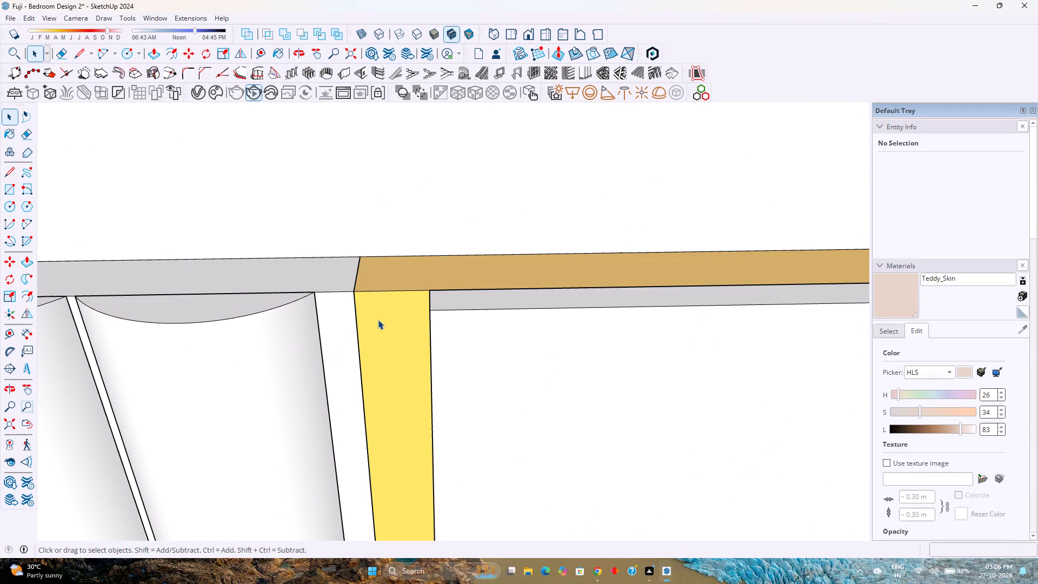
left_click(386, 267)
triple_click(394, 272)
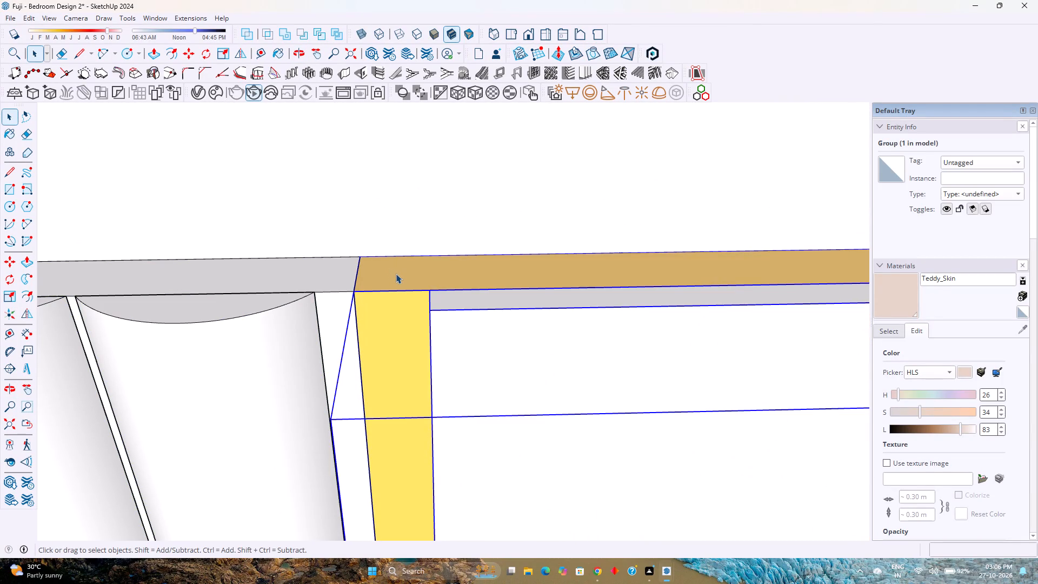
double_click(398, 274)
left_click(399, 275)
left_click(399, 275)
double_click(416, 275)
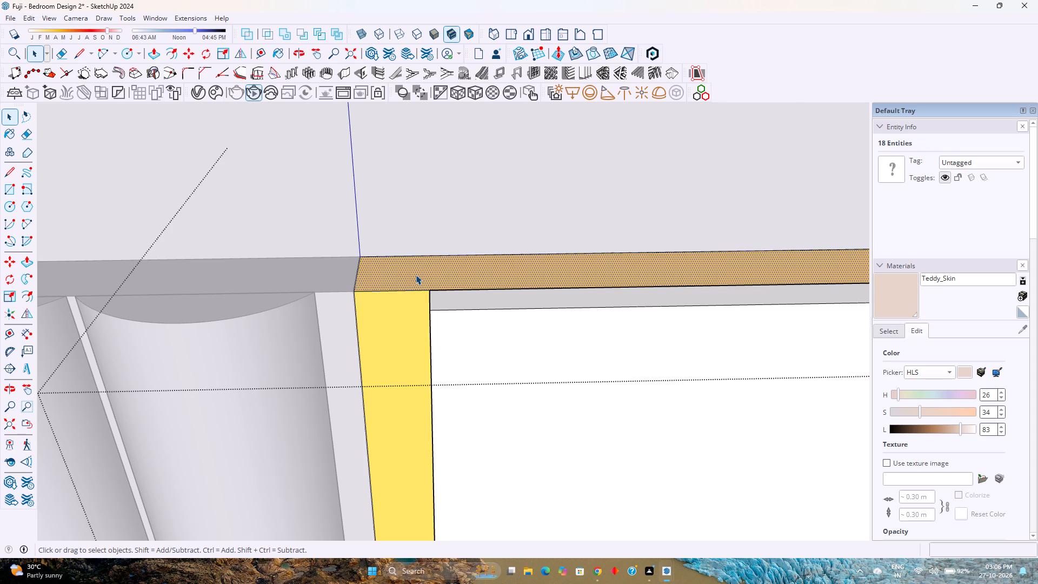
left_click(888, 170)
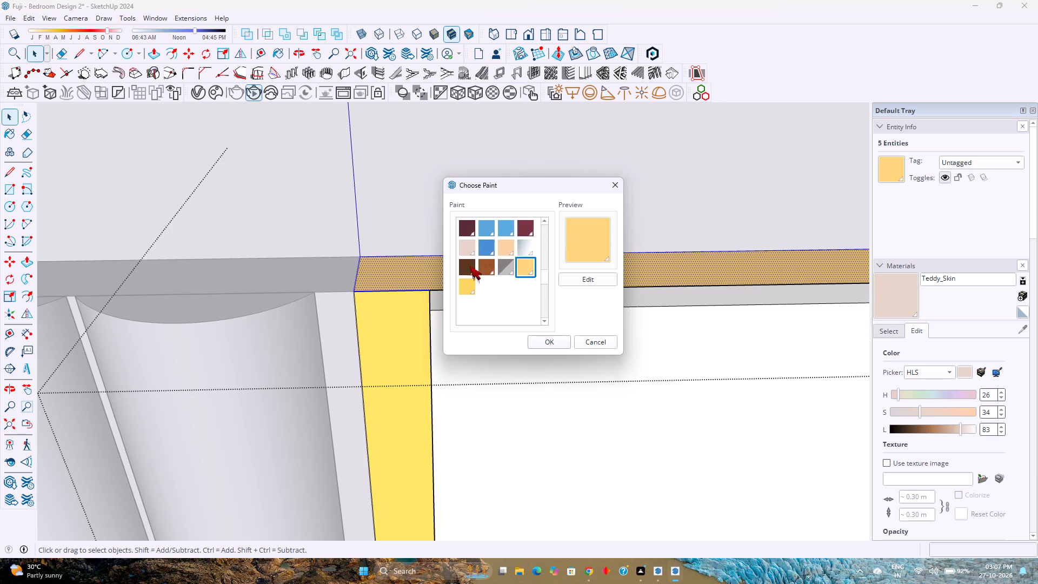
left_click(498, 269)
left_click(538, 342)
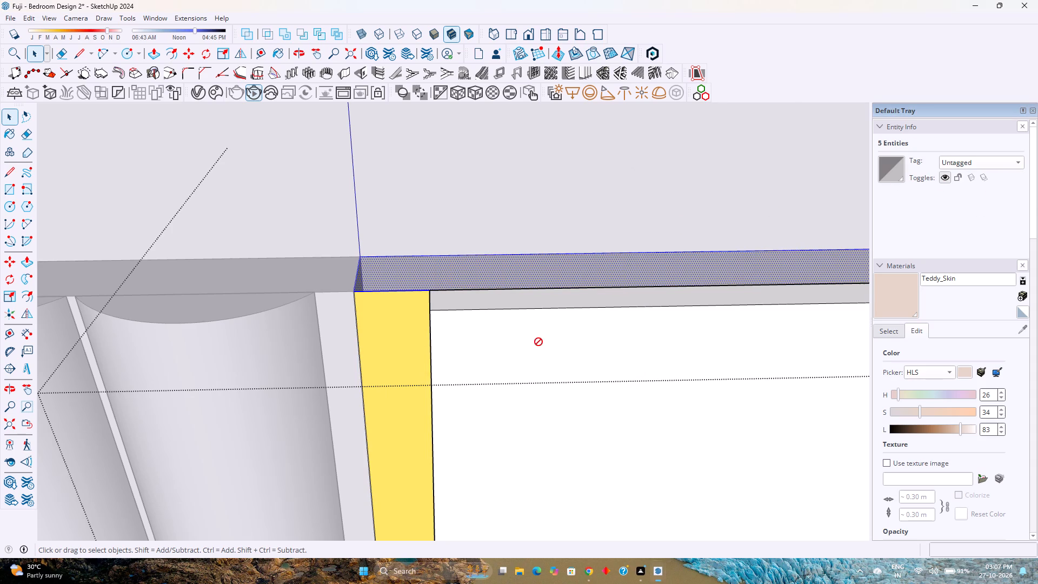
scroll(463, 291, "up", 1)
middle_click_drag(463, 291, 471, 306)
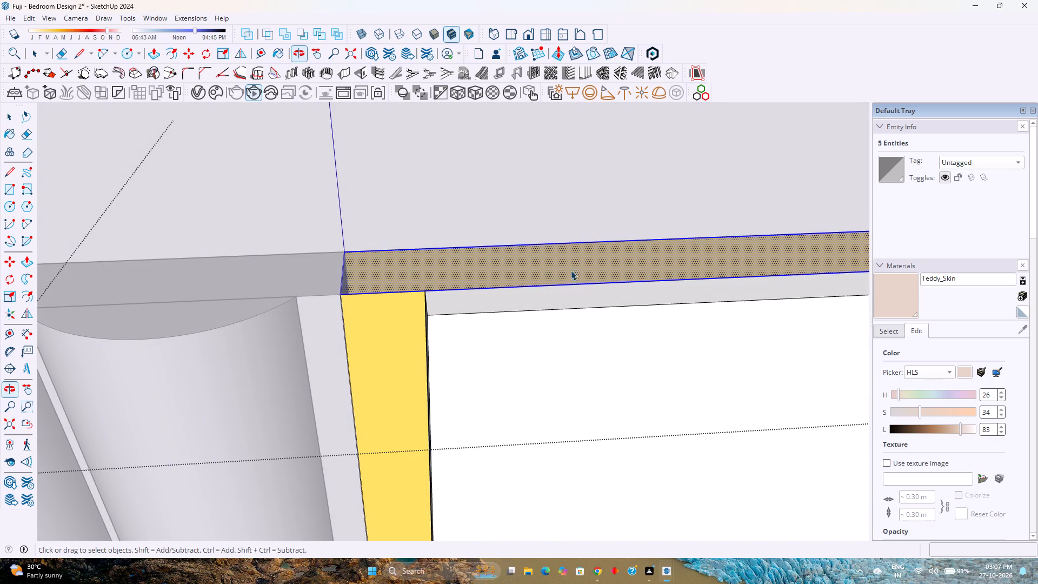
left_click(890, 168)
scroll(453, 246, "up", 3)
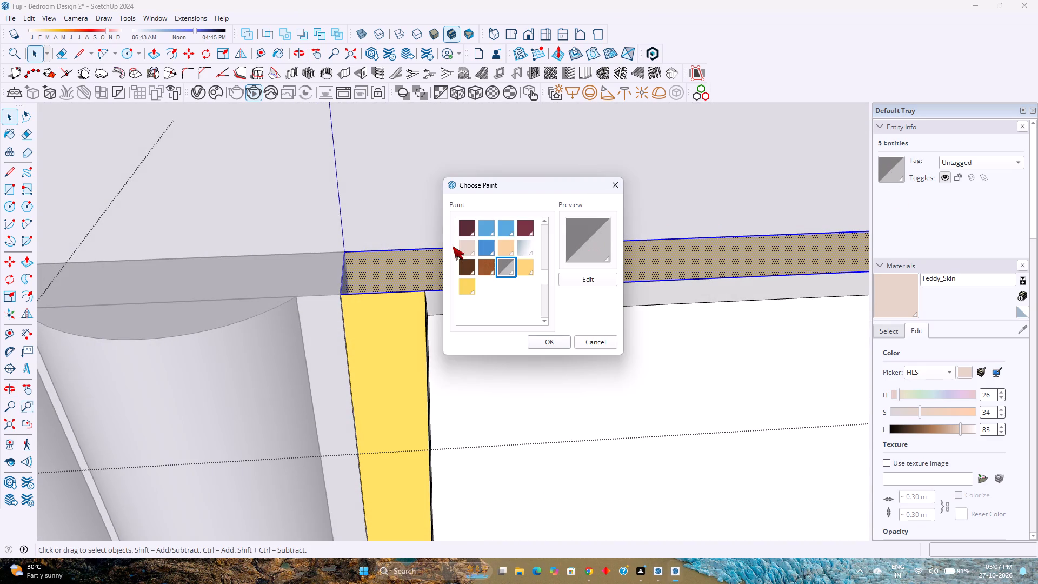
scroll(518, 266, "up", 3)
left_click(469, 229)
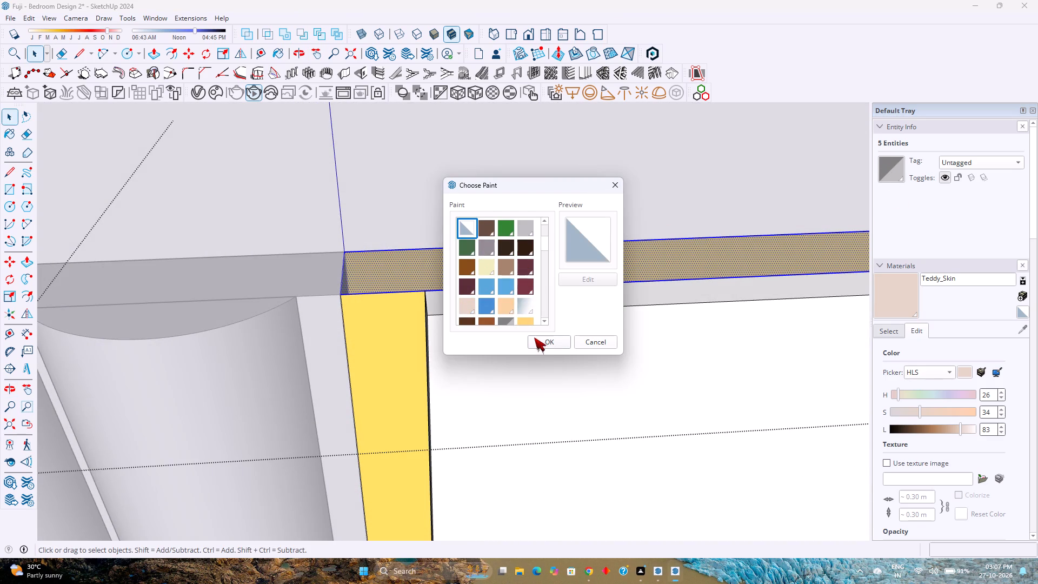
left_click(535, 338)
scroll(504, 317, "down", 4)
middle_click_drag(504, 317, 469, 236)
middle_click(469, 236)
scroll(469, 236, "up", 1)
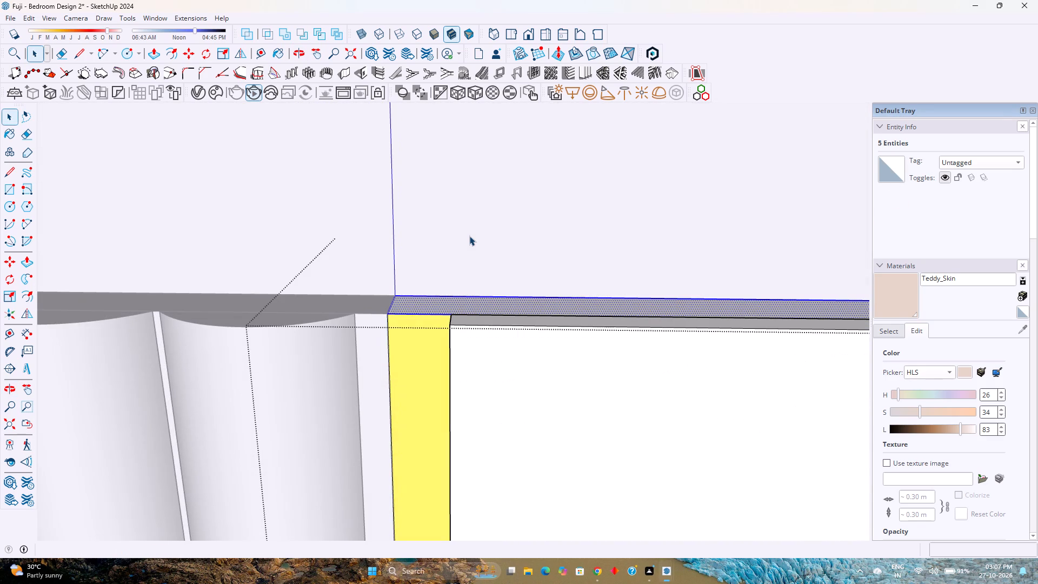
key("space")
key("Escape")
Reframe the bed wall and dressing unit from the front and check their updated render in the V-Ray Frame Buffer.
scroll(474, 244, "down", 14)
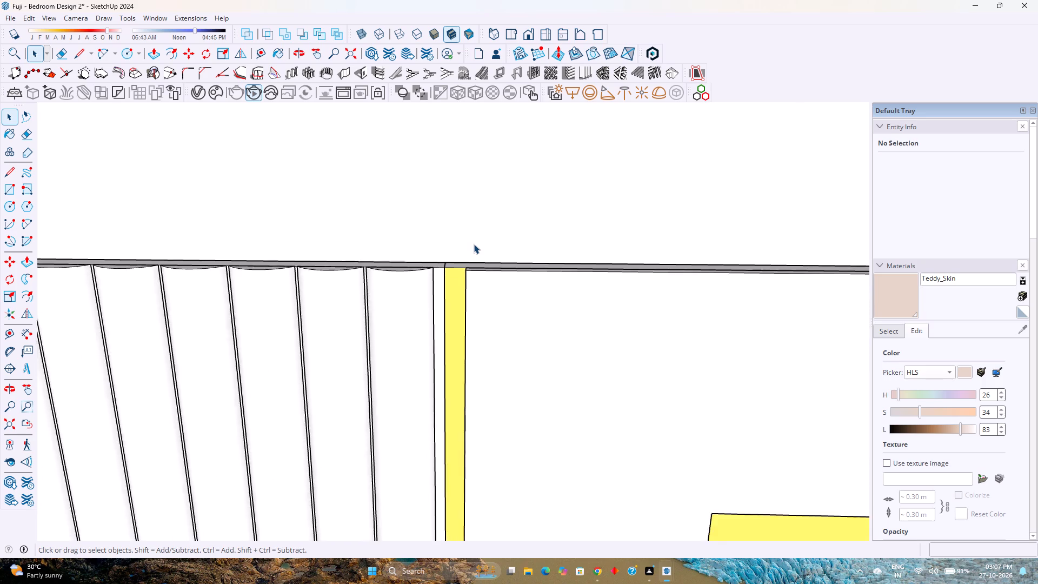
scroll(474, 244, "down", 20)
scroll(474, 244, "down", 9)
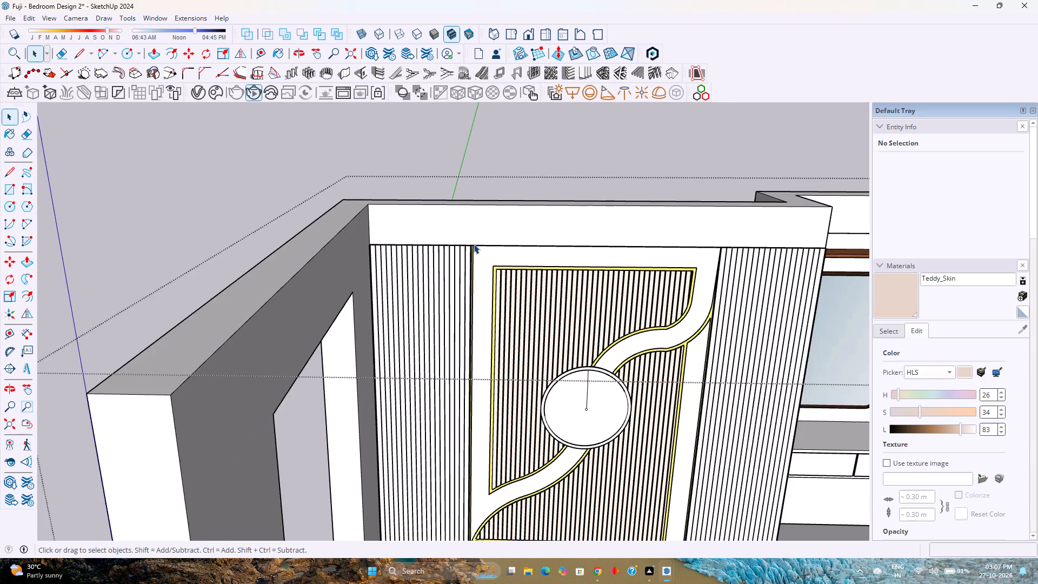
scroll(474, 244, "down", 3)
middle_click_drag(555, 349, 327, 236, "shift")
middle_click(327, 236, "shift")
middle_click_drag(365, 278, 378, 336, "shift")
middle_click(378, 336, "shift")
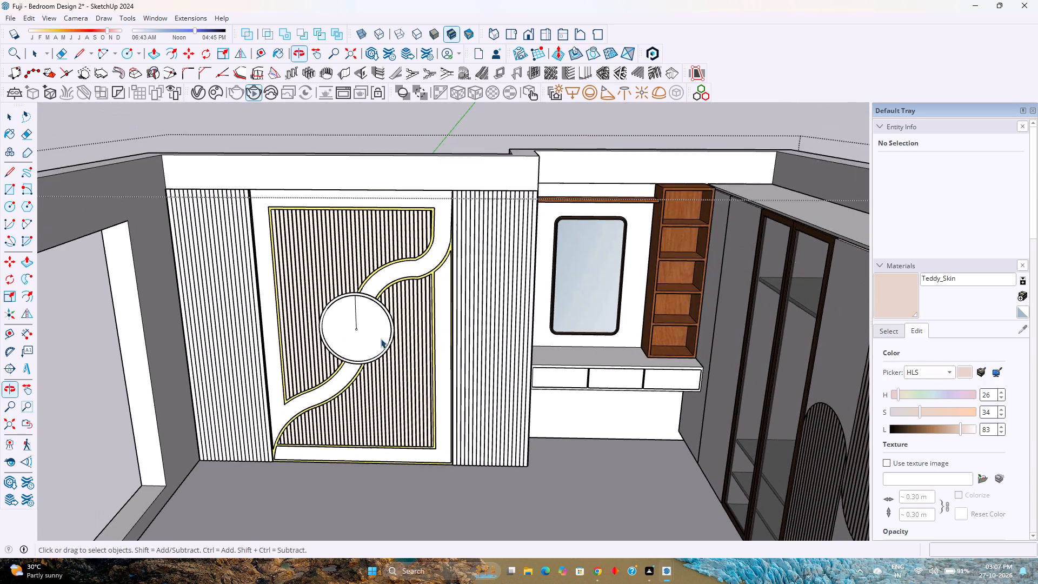
middle_click_drag(381, 337, 383, 285)
scroll(378, 321, "up", 1)
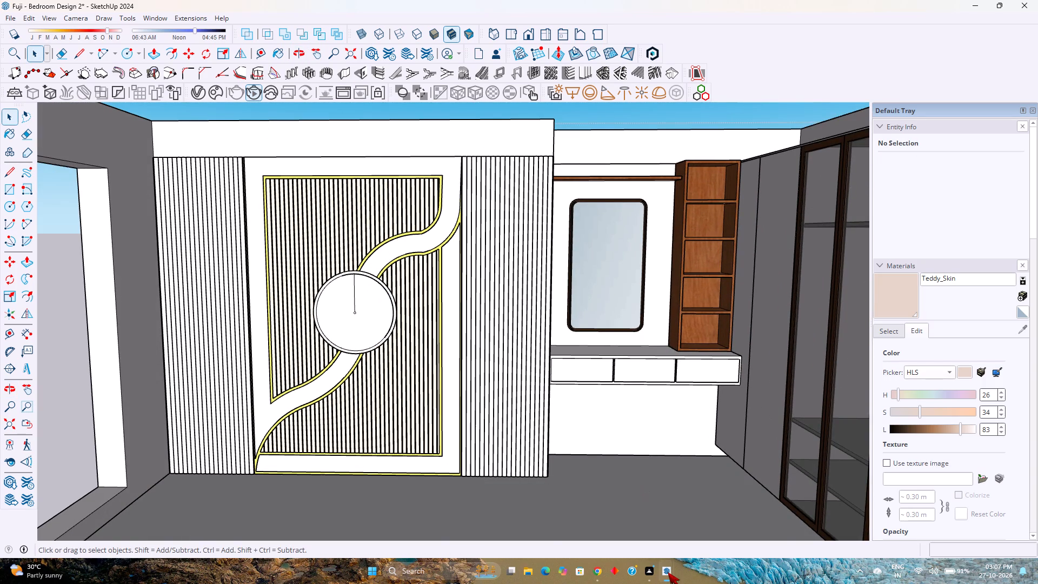
left_click(709, 526)
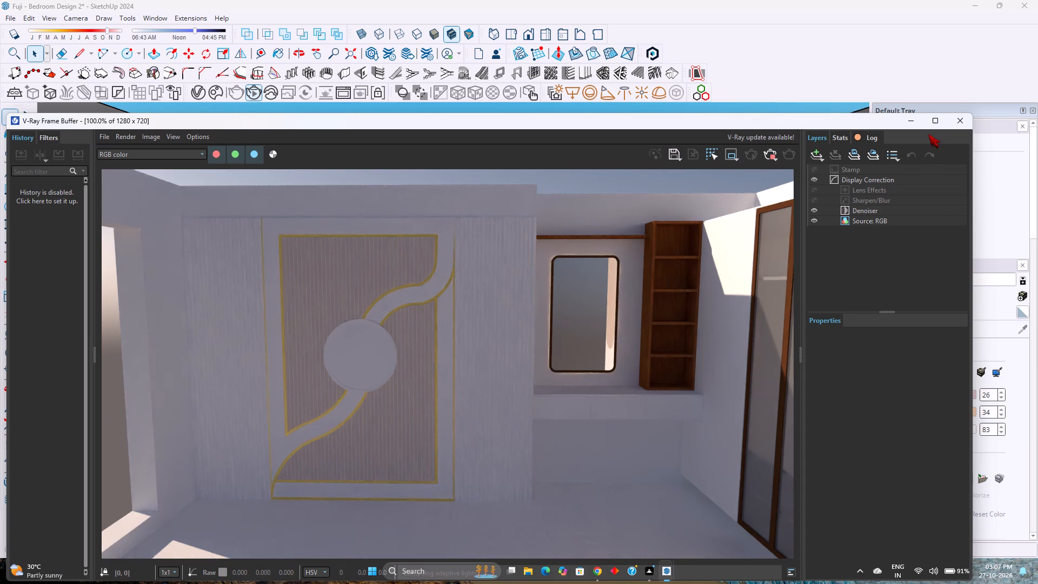
left_click(915, 128)
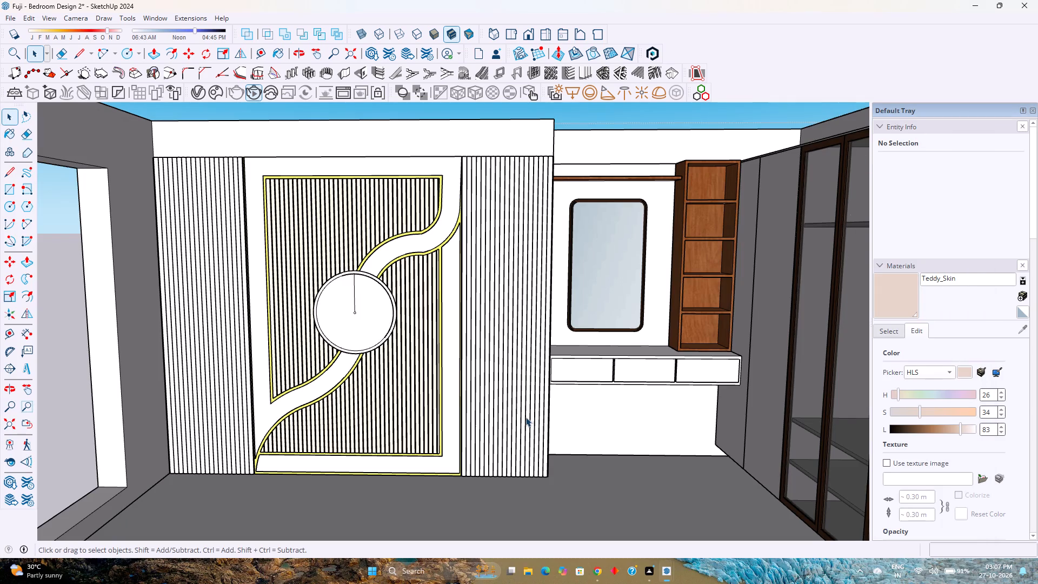
Paint the two fluted panels flanking the bed wall's central panel with the Teddy_Skin material.
double_click(525, 417)
scroll(525, 416, "up", 3)
key("Escape")
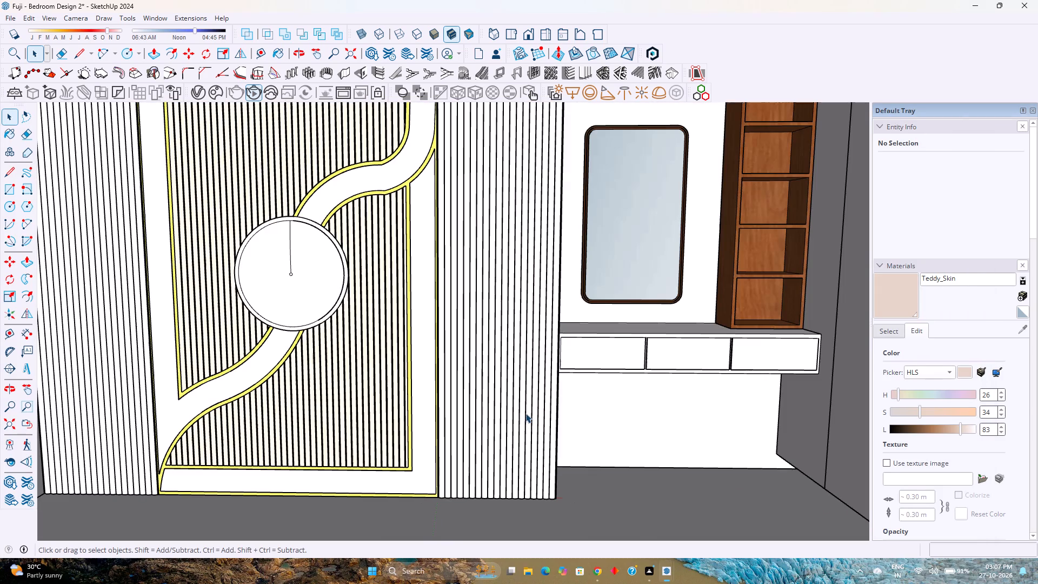
left_click(897, 299)
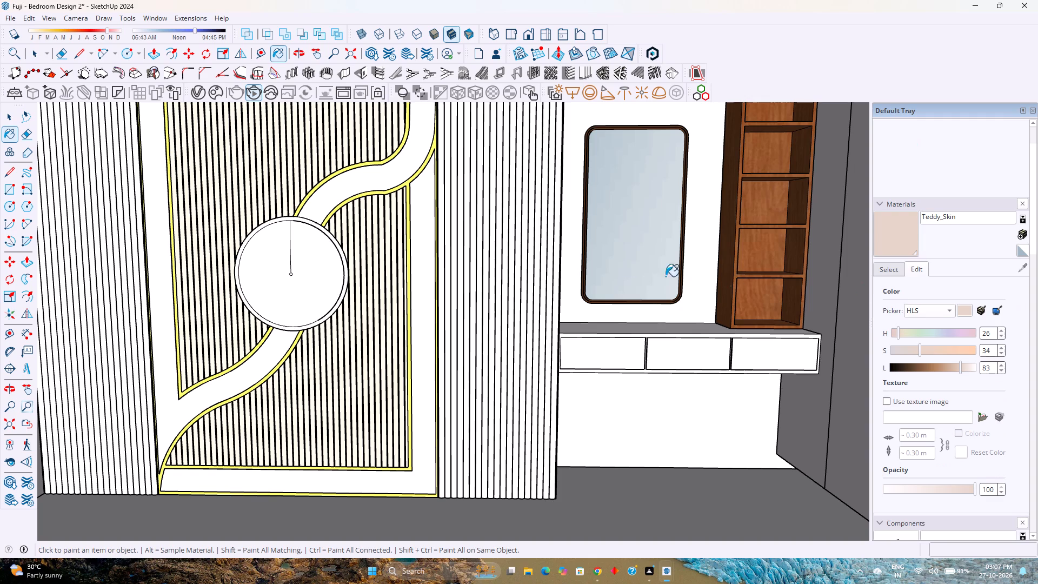
left_click(495, 286)
left_click(129, 375)
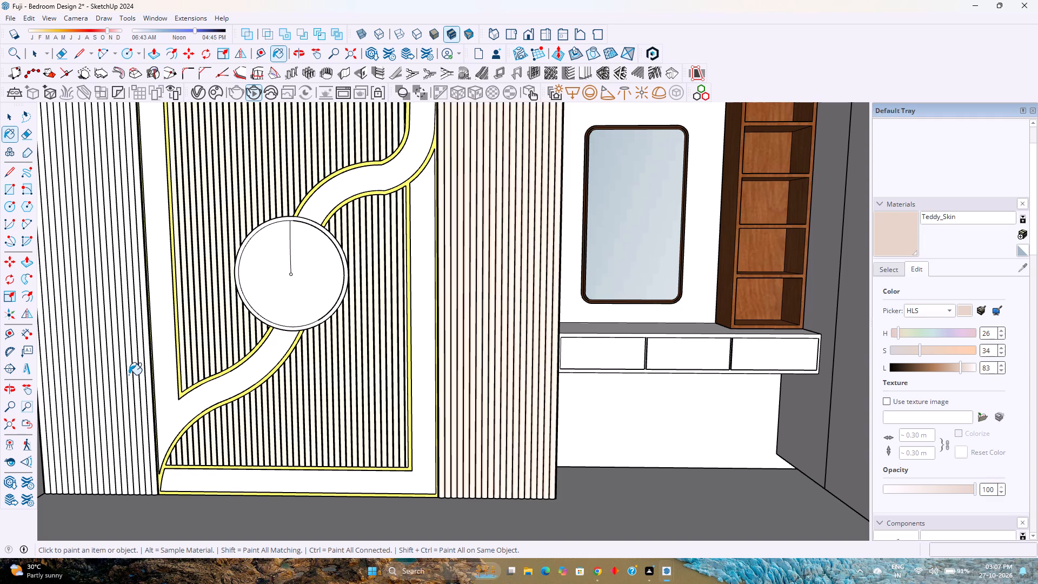
middle_click_drag(256, 401, 402, 492, "shift")
scroll(404, 479, "down", 4)
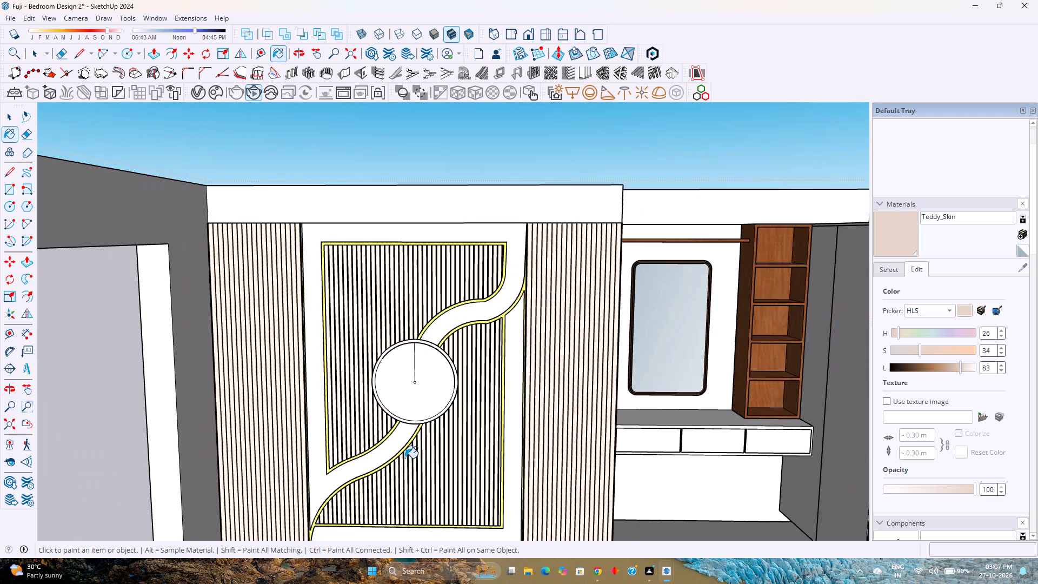
scroll(405, 458, "down", 2)
key("space")
key("Escape")
Examine the whole bedroom from several angles, including the bed wall, dressing unit and wardrobe.
scroll(409, 455, "down", 4)
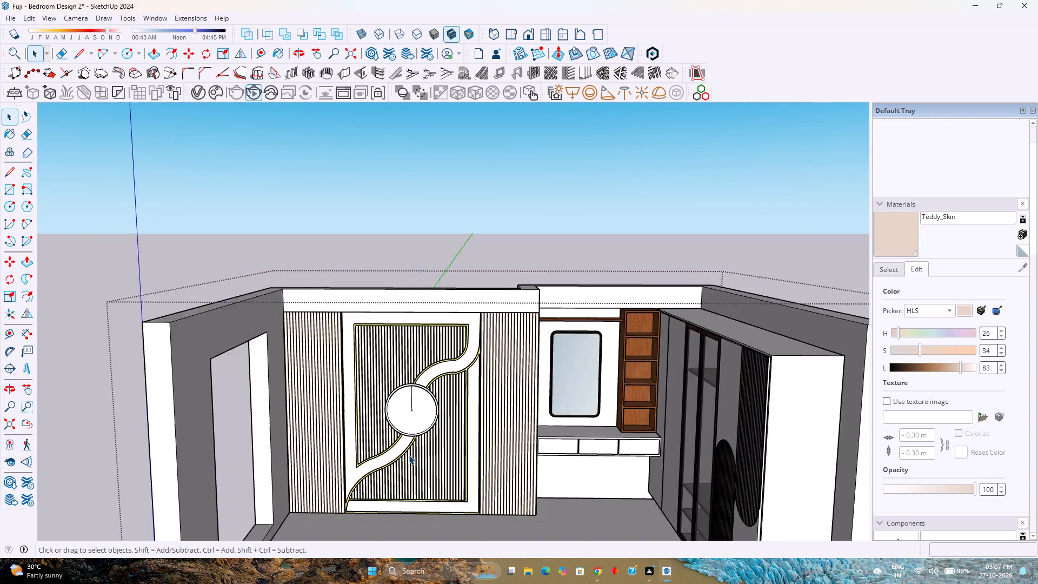
middle_click_drag(409, 455, 565, 440)
middle_click_drag(598, 439, 586, 407)
middle_click_drag(614, 422, 733, 486)
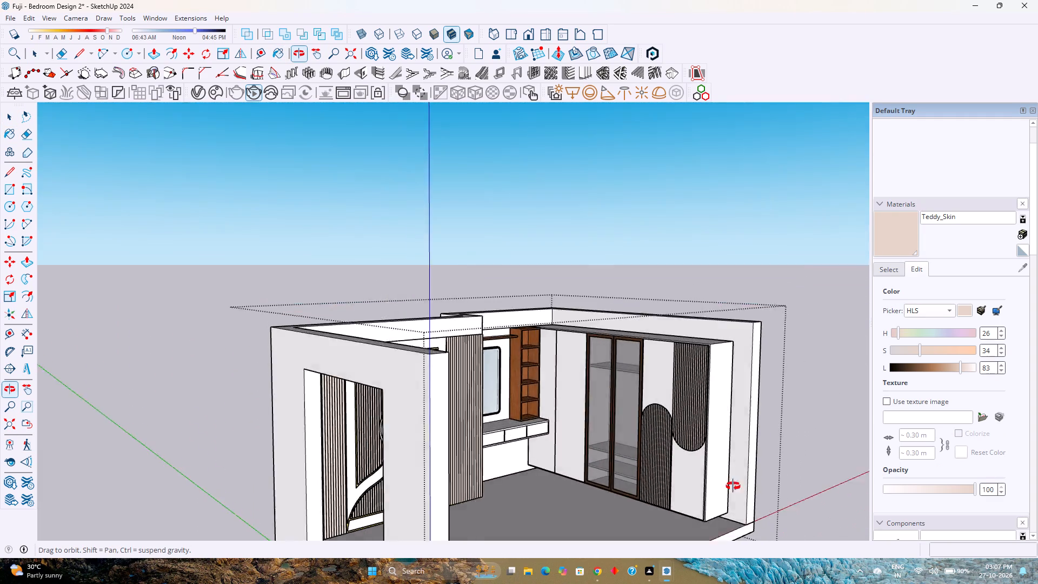
middle_click_drag(733, 486, 751, 497)
middle_click_drag(751, 497, 730, 521)
middle_click_drag(726, 521, 462, 421)
middle_click(462, 421)
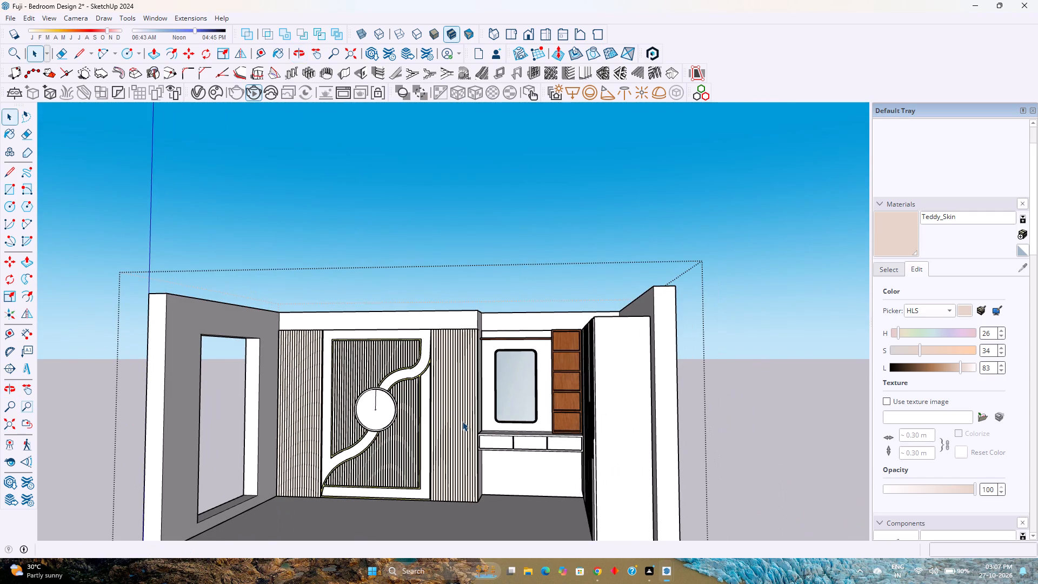
Save the bedroom model.
key("ctrl+s")
key("space")
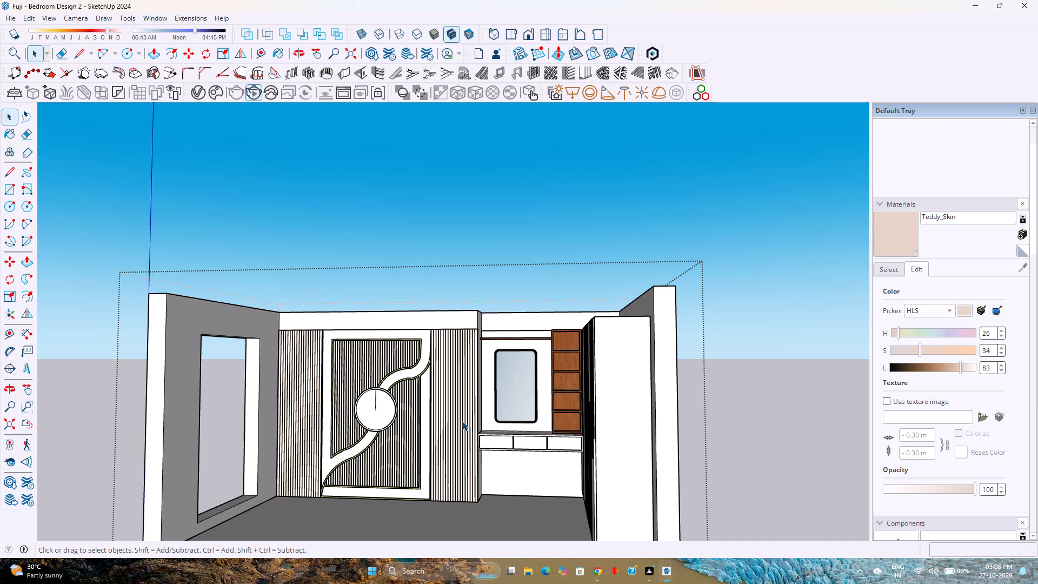
Open the room shell group and copy the floor edge of the wall behind the wardrobe 4" upward.
scroll(457, 418, "down", 3)
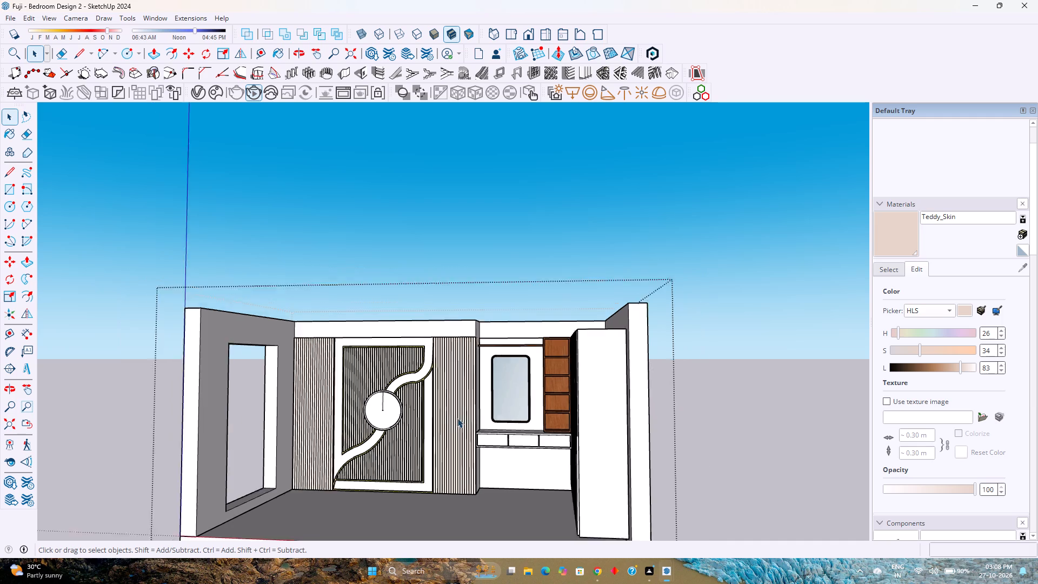
scroll(457, 418, "down", 3)
middle_click_drag(457, 418, 631, 517)
middle_click(631, 517)
scroll(487, 437, "up", 5)
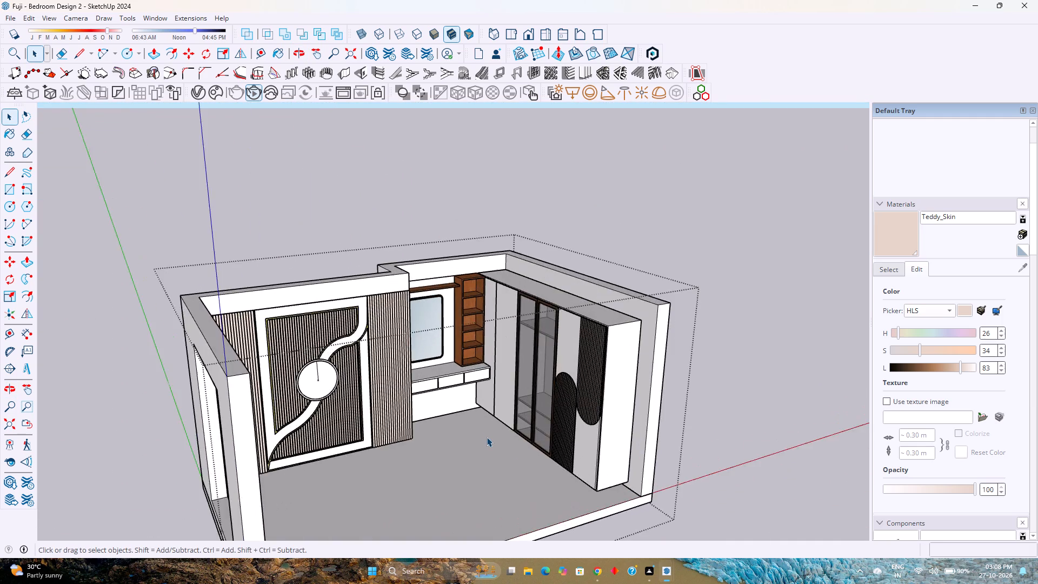
scroll(487, 436, "up", 3)
middle_click_drag(568, 478, 499, 363)
middle_click_drag(499, 363, 497, 357)
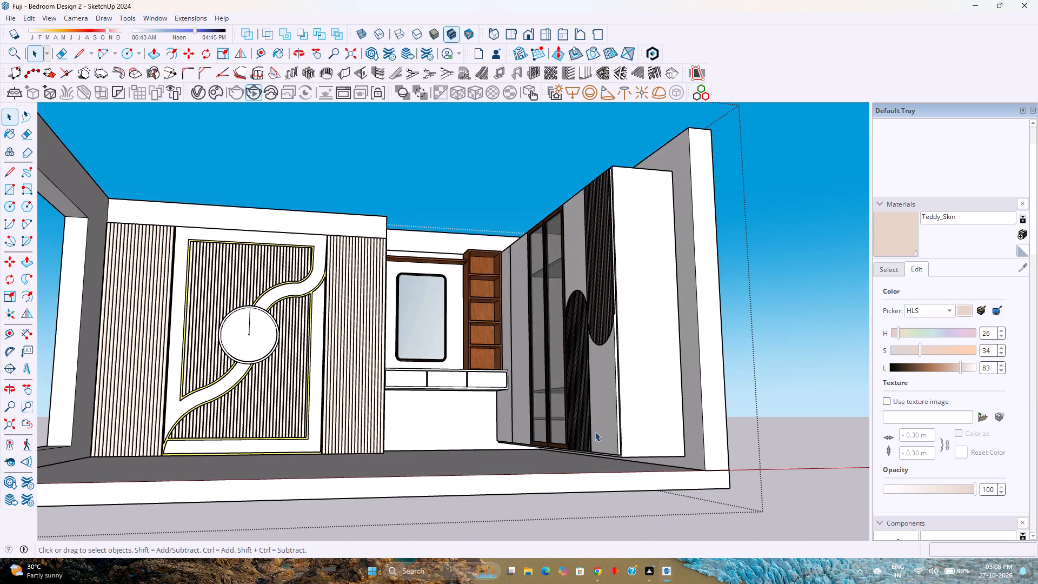
scroll(383, 370, "down", 2)
scroll(590, 443, "up", 8)
left_click(614, 440)
double_click(614, 440)
scroll(614, 440, "up", 3)
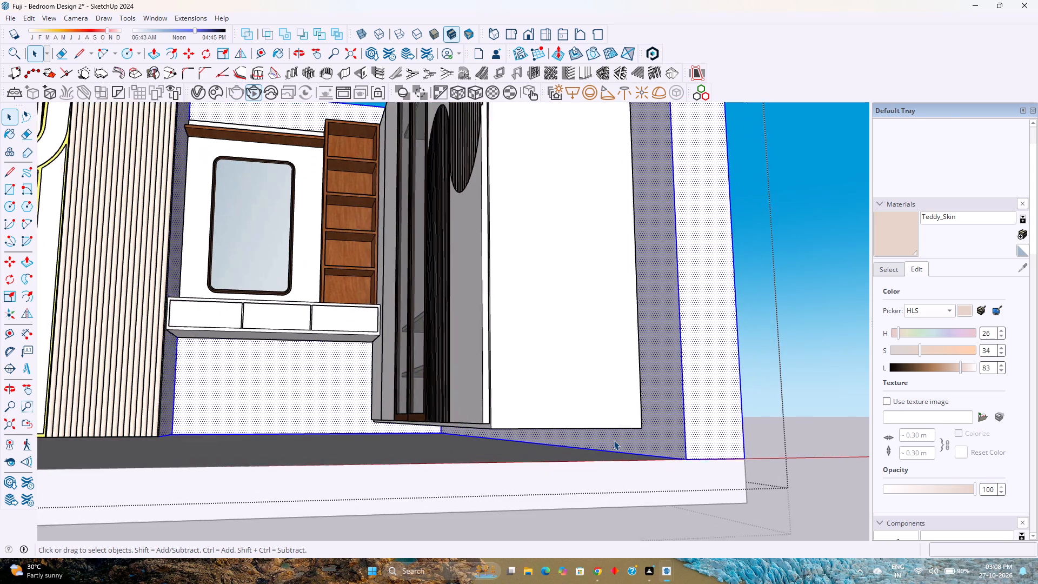
left_click(614, 440)
left_click(608, 452)
key("m")
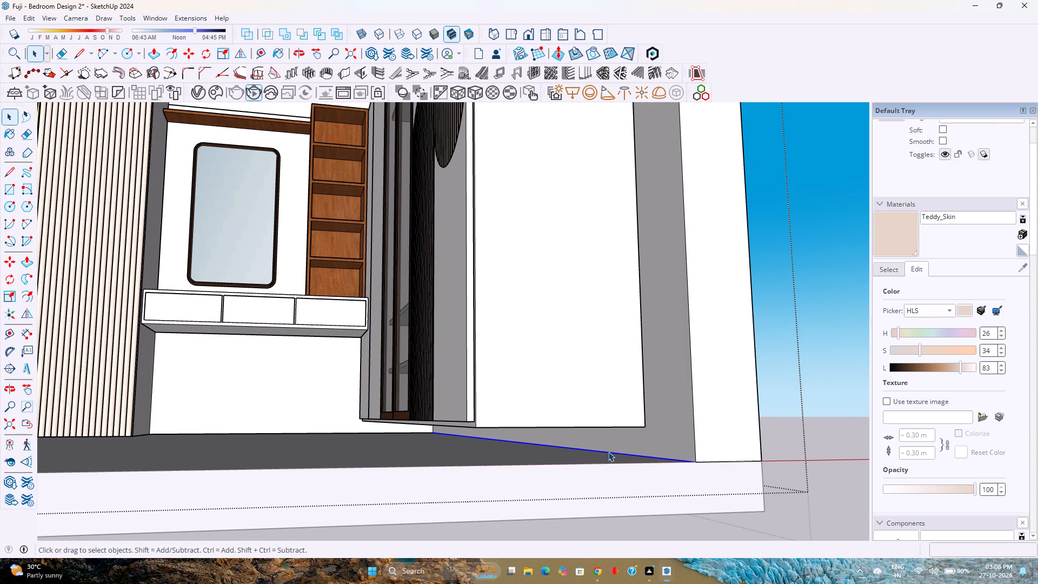
left_click(695, 459)
key("Up")
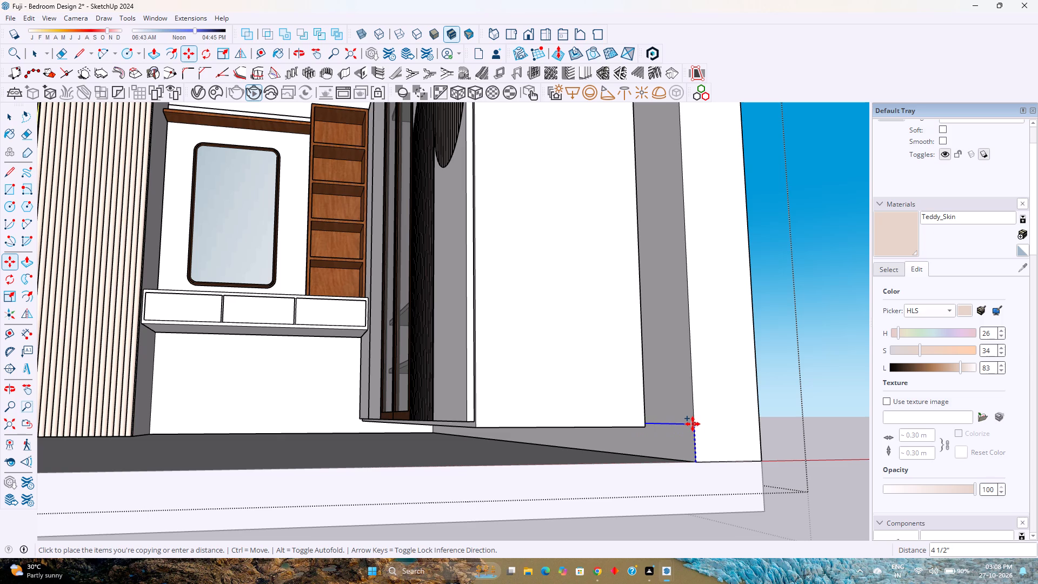
key("4")
key("Return")
Push/Pull the 4" strip at the wall's base out 1'6" to form a plinth beneath the wardrobe.
scroll(638, 452, "up", 2)
middle_click_drag(636, 452, 620, 434)
key("p")
left_click(629, 447)
scroll(571, 435, "down", 1)
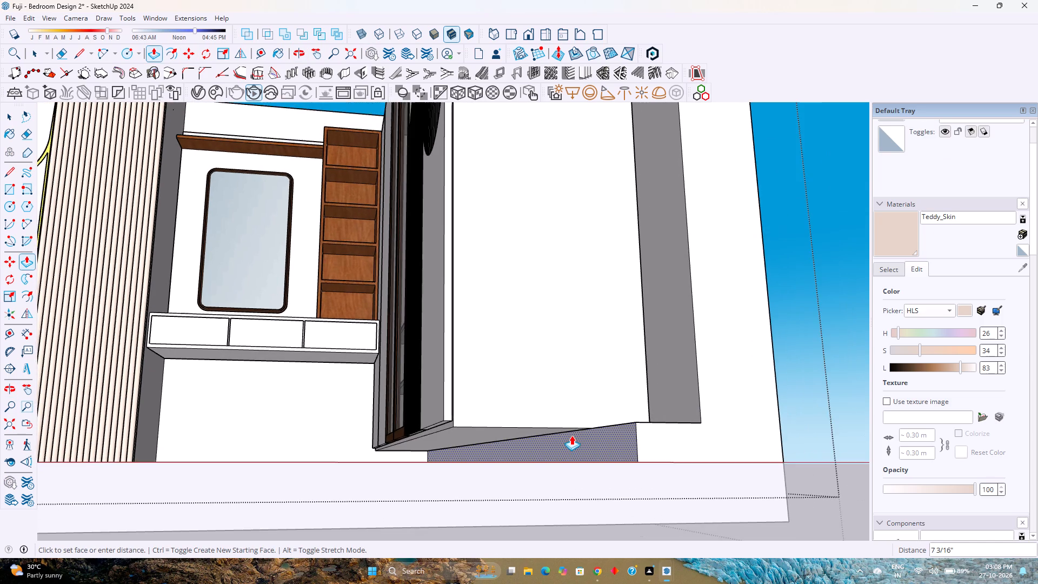
middle_click_drag(571, 435, 584, 503)
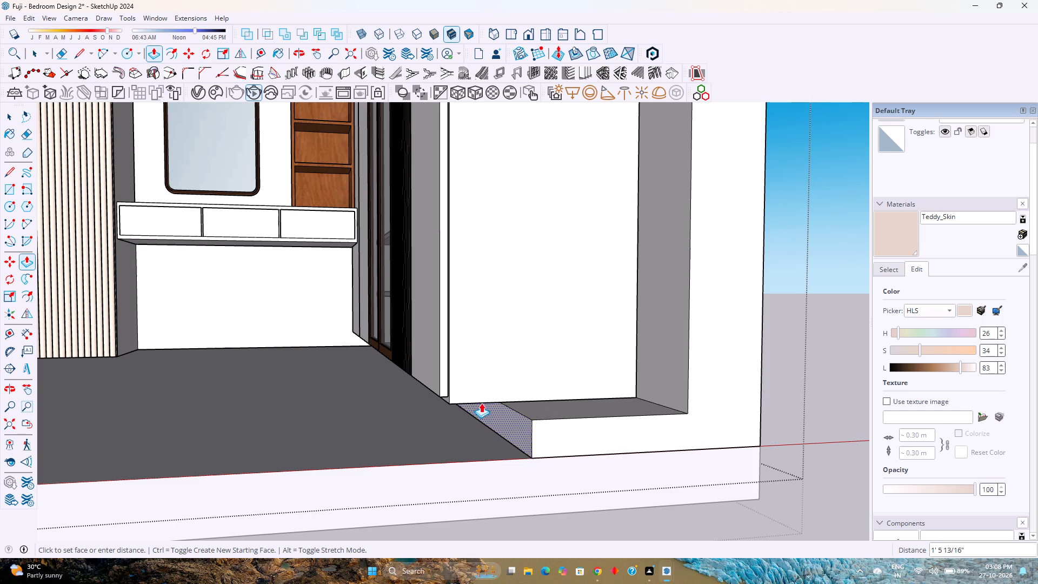
middle_click_drag(451, 403, 580, 447)
middle_click(580, 447)
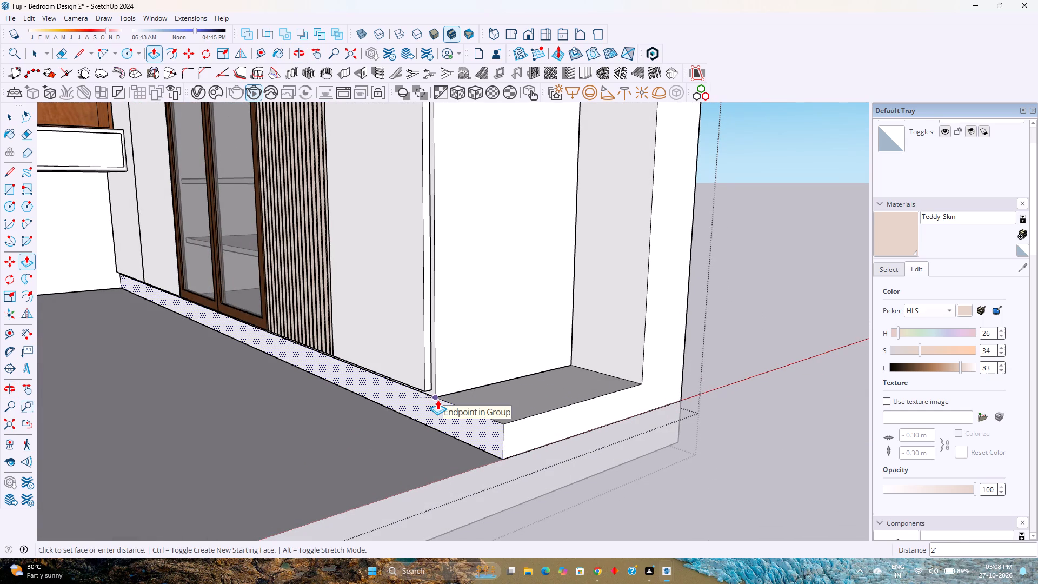
type("1'6'")
key("Return")
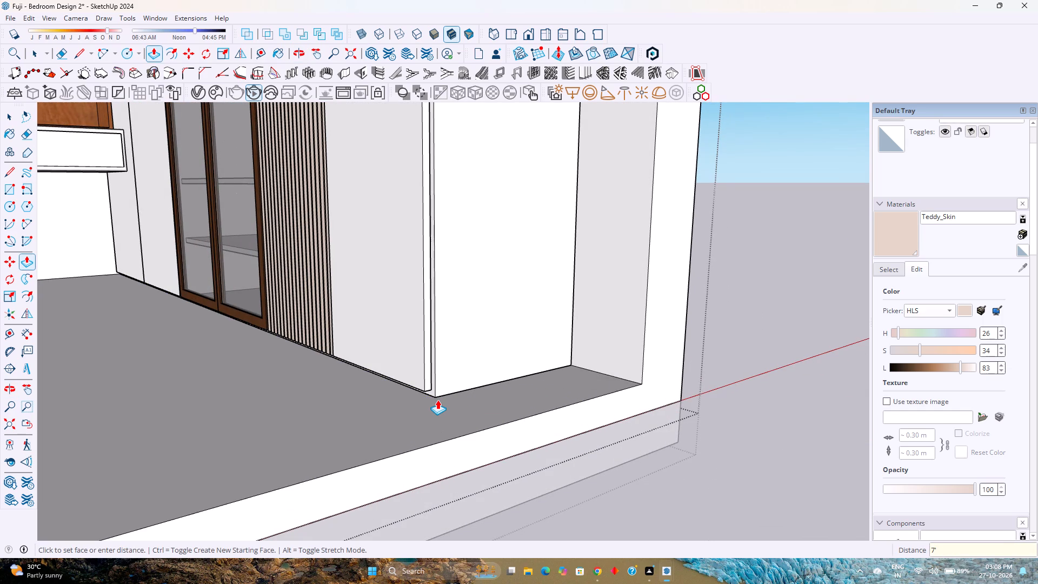
type("1'6\"")
key("Return")
key("slash")
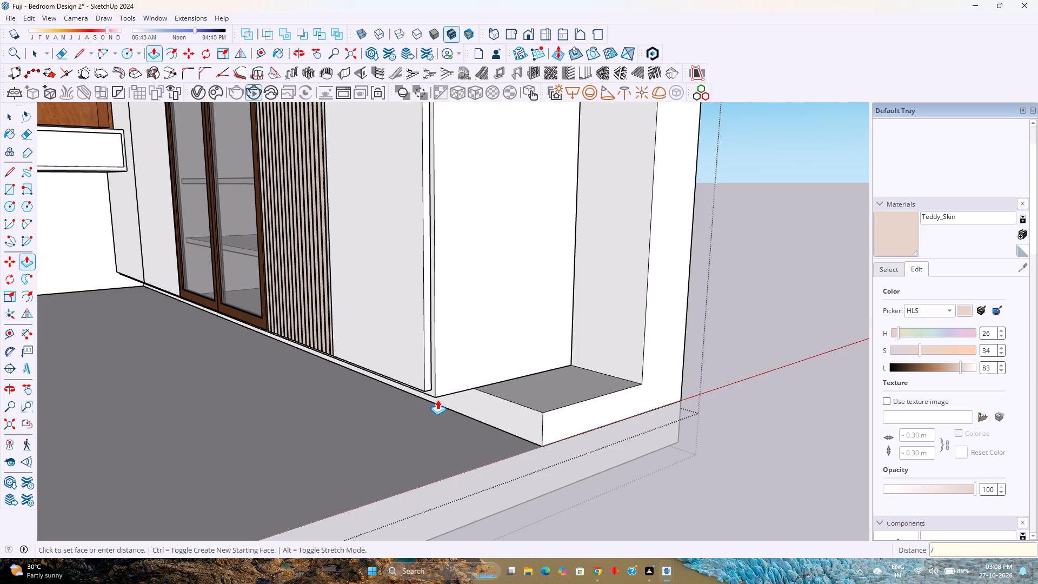
key("space")
Separate the plinth's open end from the wall end with a 4" vertical line and push that end in about 1'.
scroll(484, 409, "up", 3)
middle_click_drag(515, 423, 434, 388)
middle_click(434, 388)
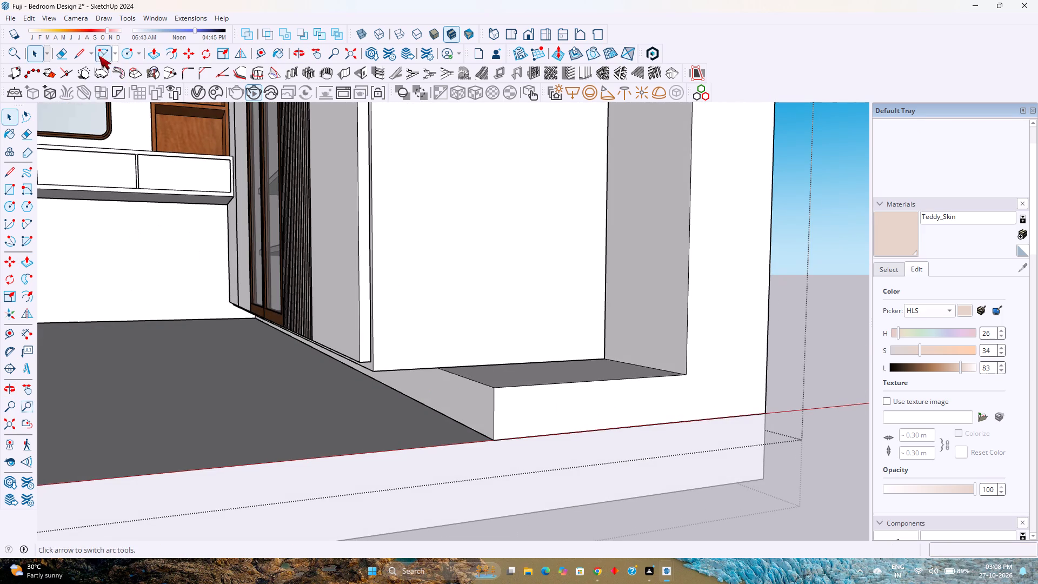
left_click(80, 56)
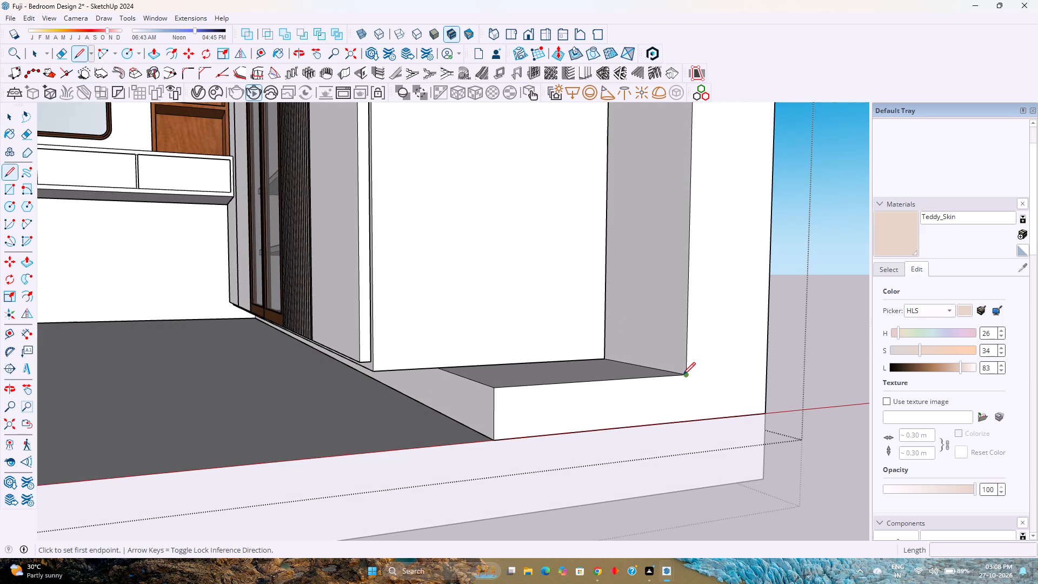
left_click(683, 375)
left_click(686, 424)
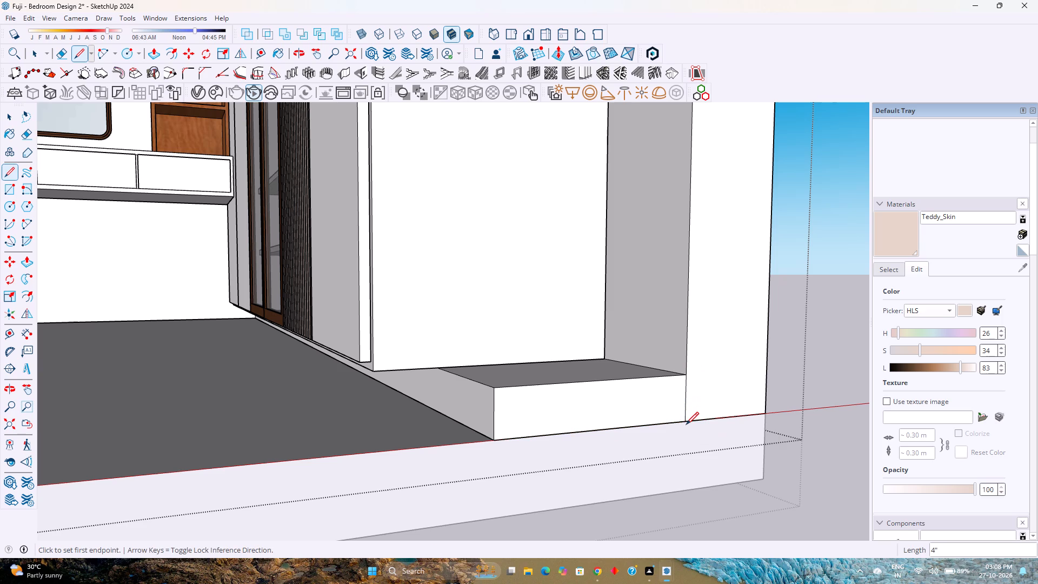
key("p")
left_click(599, 404)
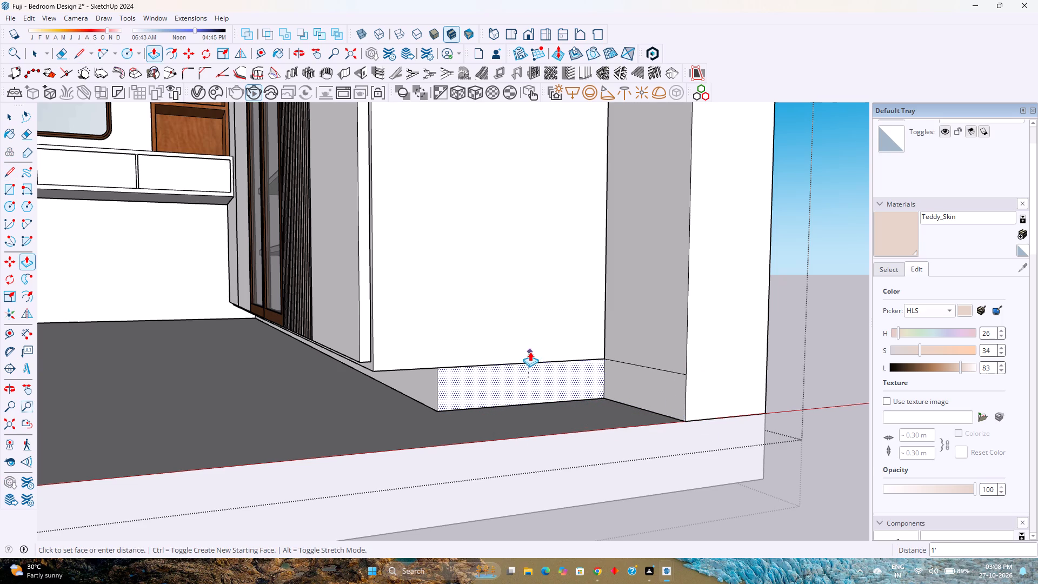
left_click(530, 351)
key("space")
Erase the leftover horizontal edge on the side wall next to the plinth's recessed end.
key("e")
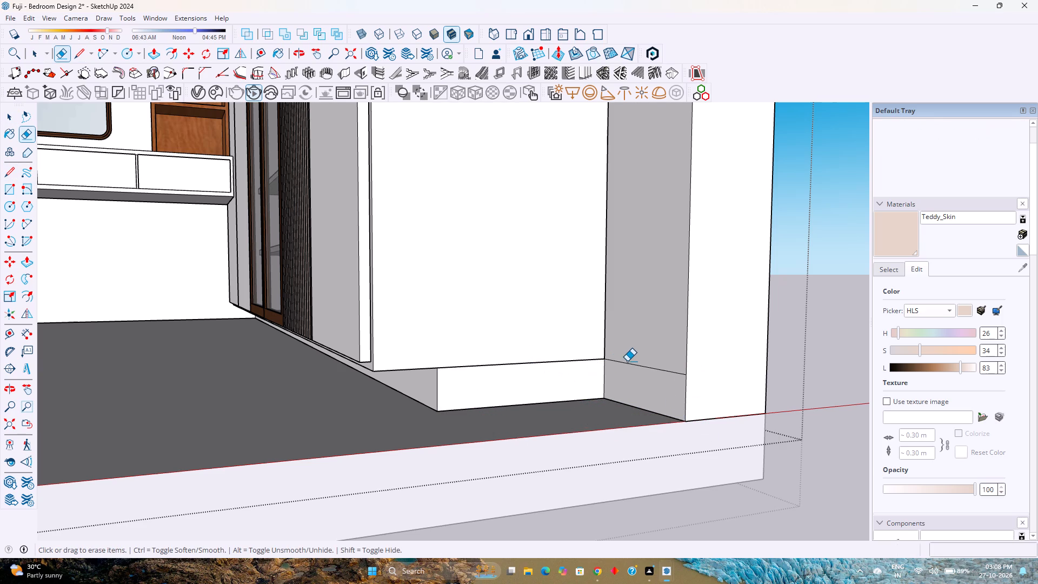
left_click(627, 361)
left_click(627, 364)
key("space")
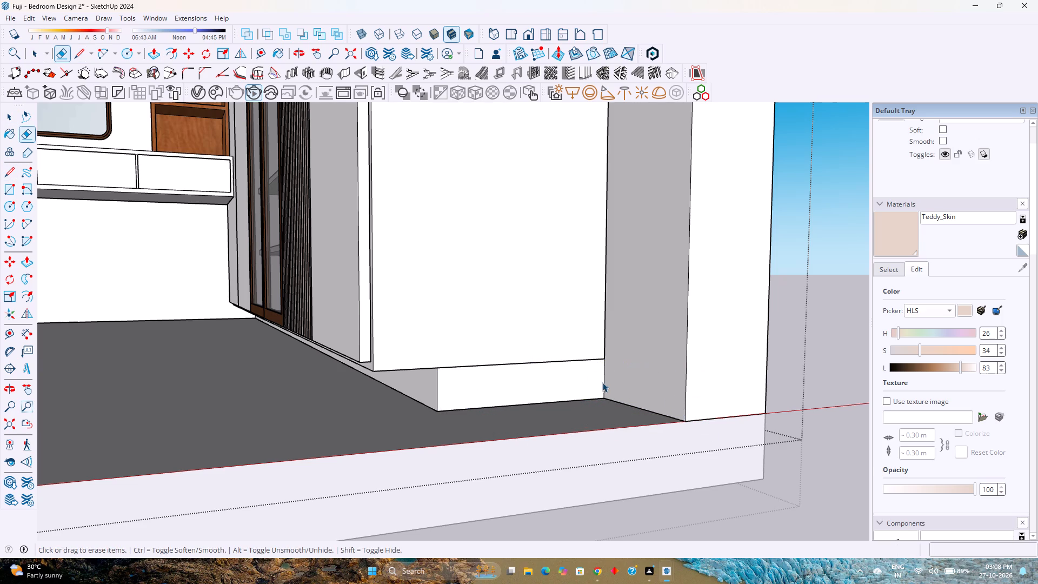
Close the room shell group and save the bedroom model with the whole room in view.
scroll(608, 376, "down", 19)
middle_click_drag(631, 406, 562, 435)
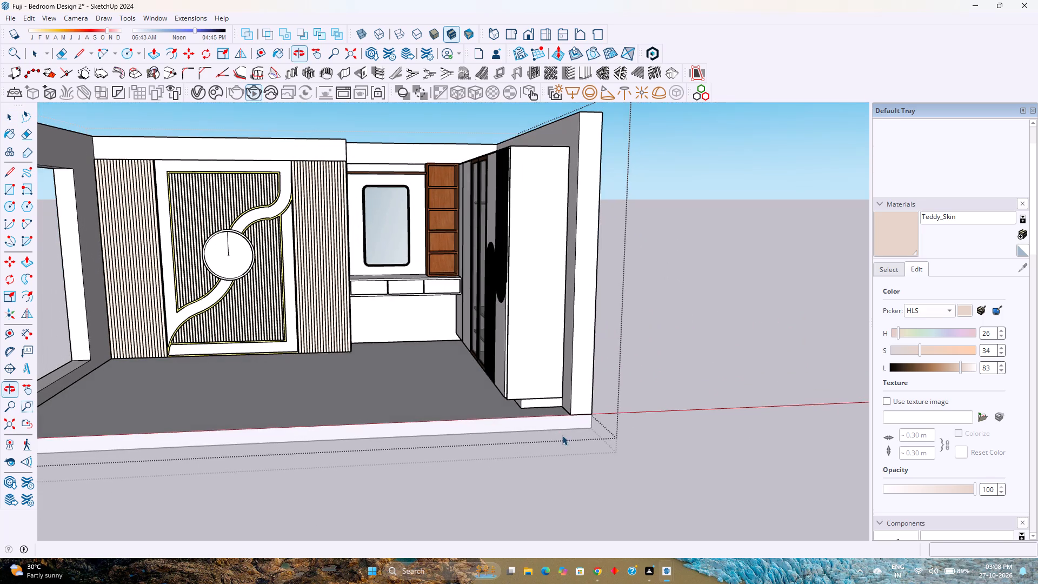
key("Escape")
scroll(560, 426, "down", 2)
middle_click_drag(557, 425, 703, 414, "shift")
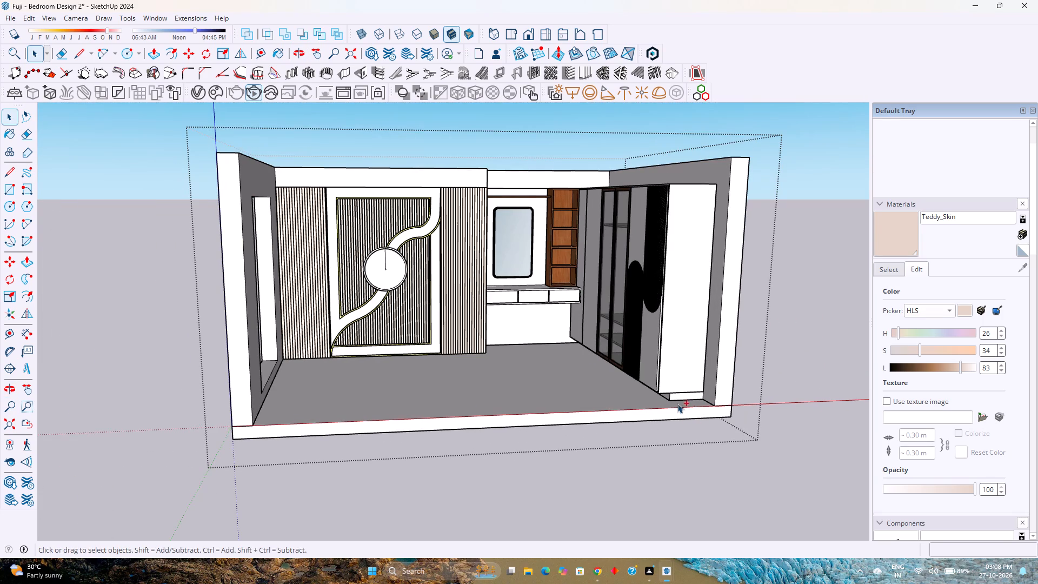
key("ctrl+s")
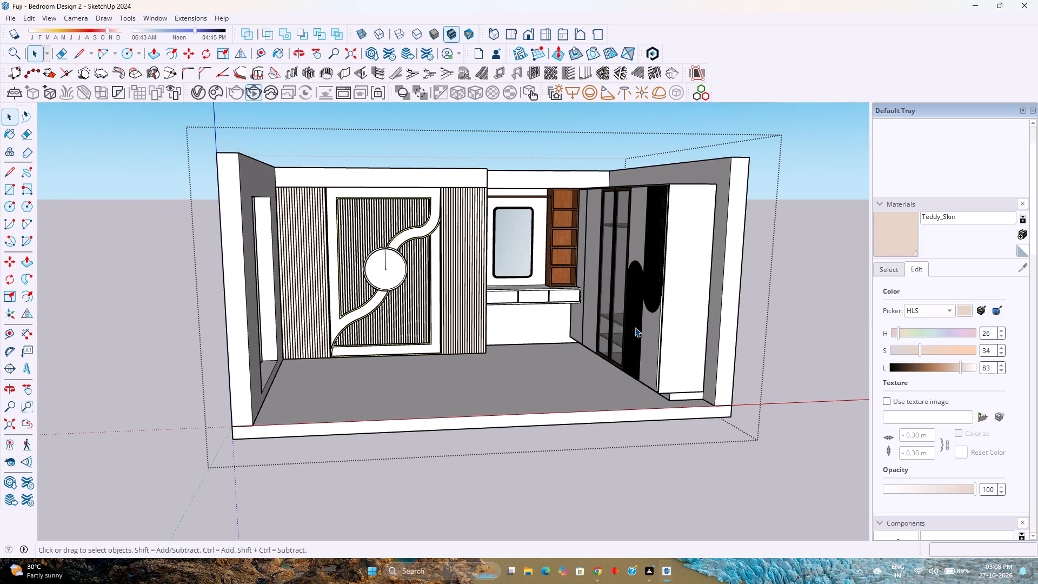
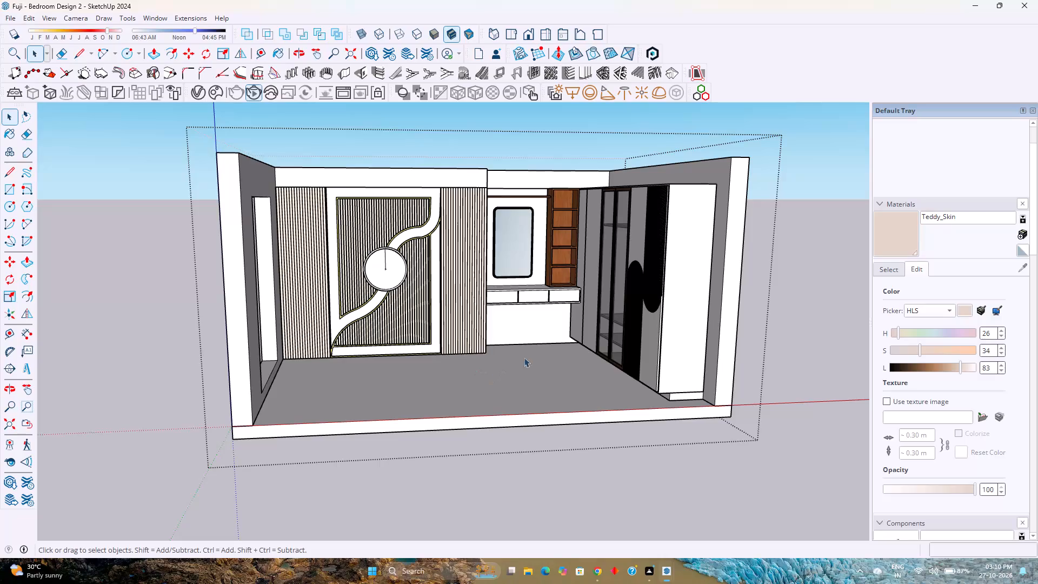
Open the bedroom's floor group for editing and search 3D Warehouse for "bed".
scroll(494, 371, "up", 2)
double_click(358, 401)
scroll(358, 401, "down", 1)
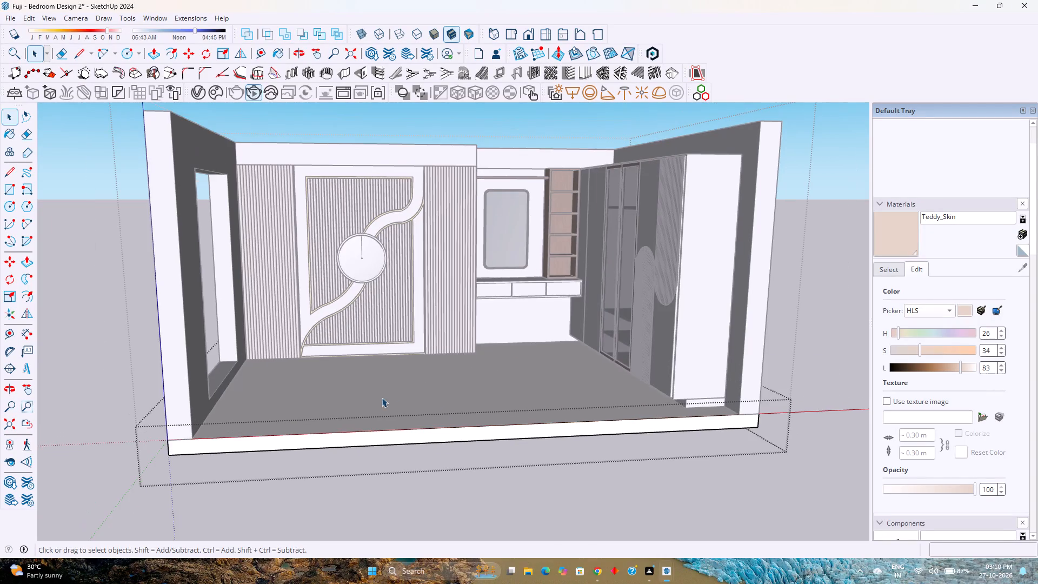
middle_click_drag(382, 397, 277, 482)
scroll(277, 482, "up", 1)
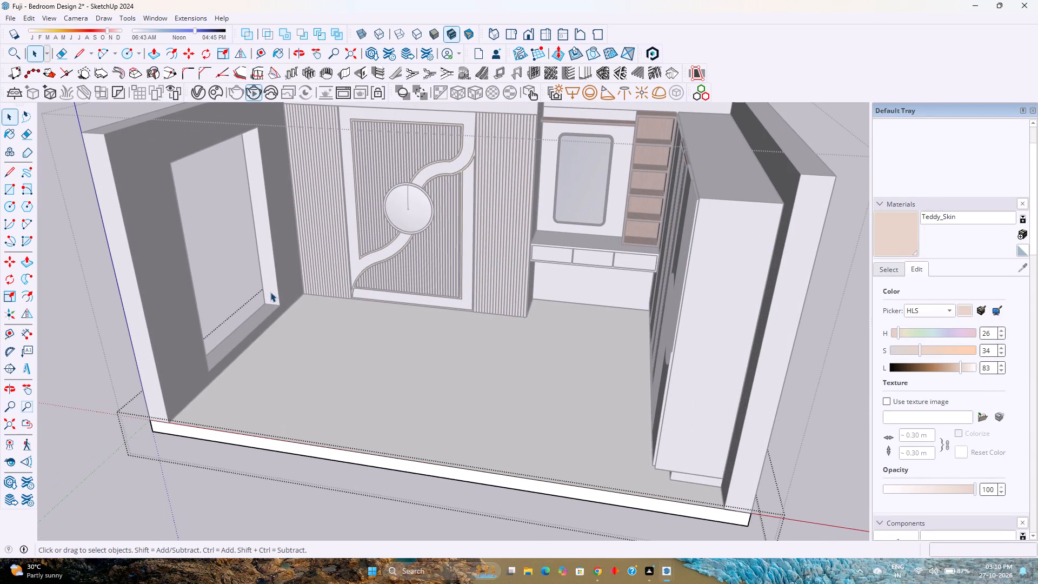
left_click(162, 19)
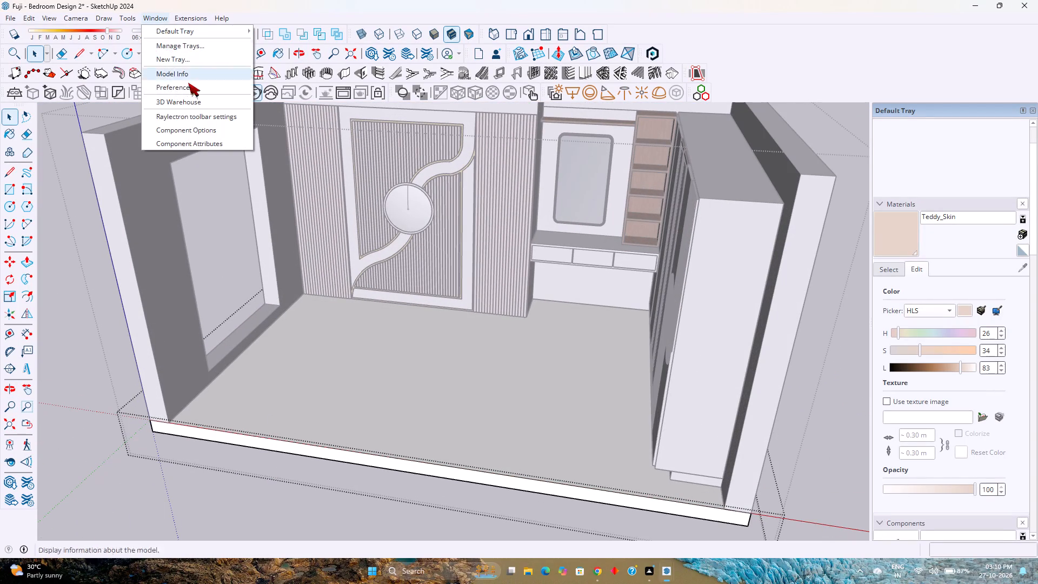
left_click(195, 102)
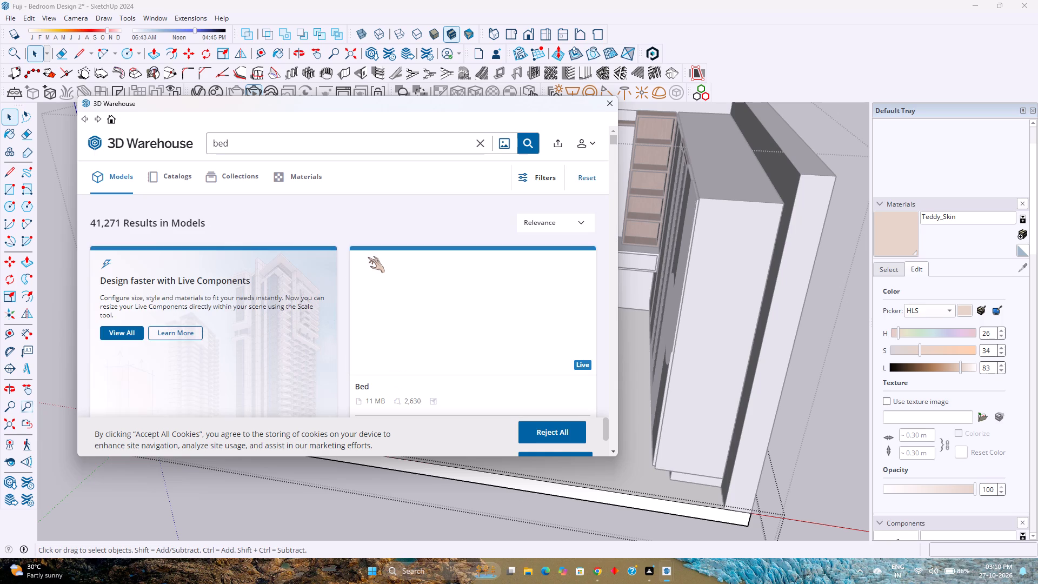
Browse the bed models in the search results for a double bed that suits the bedroom.
scroll(368, 257, "down", 2)
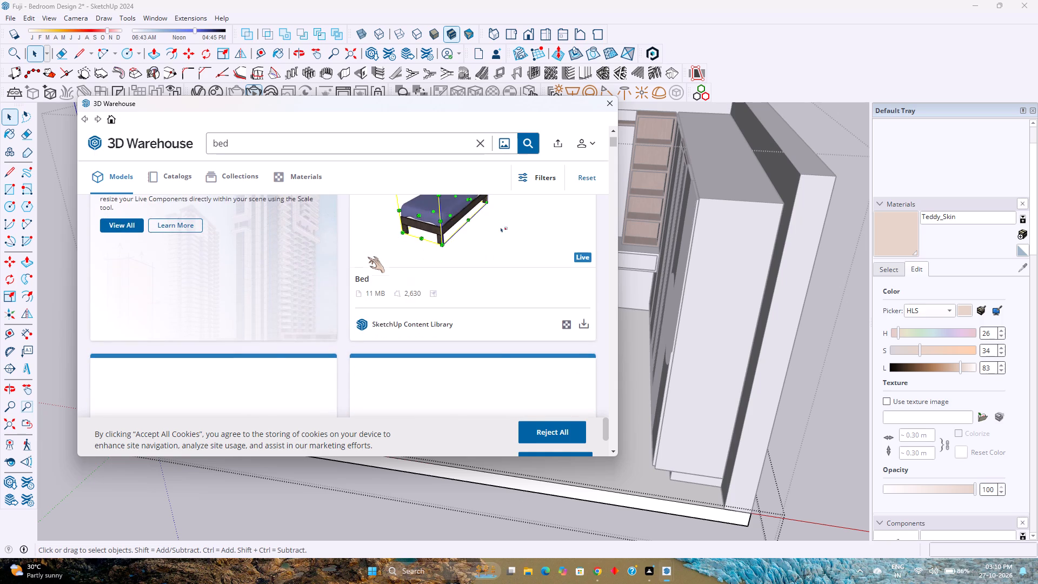
scroll(368, 257, "down", 1)
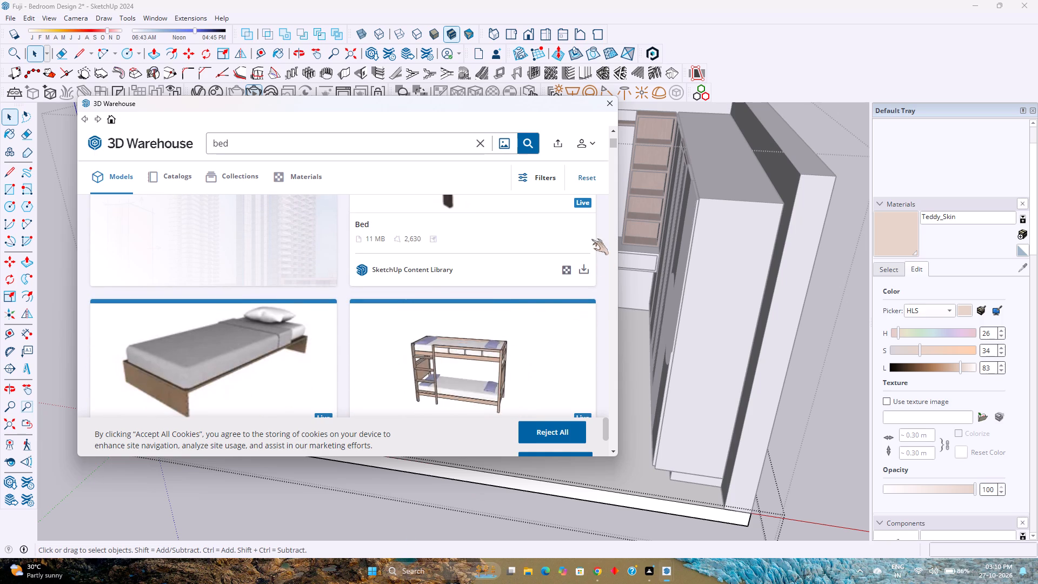
left_click_drag(614, 144, 604, 341)
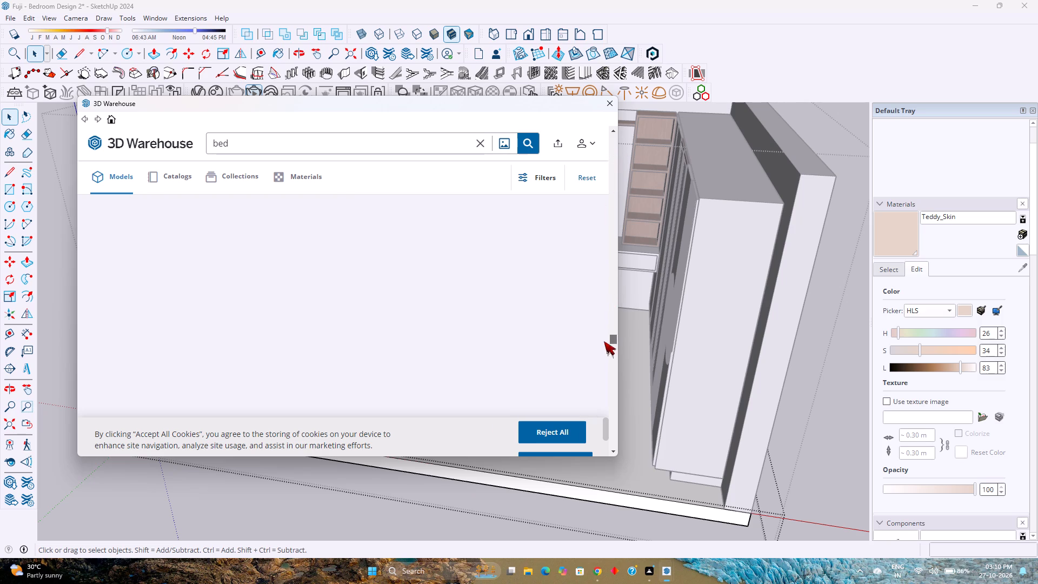
left_click_drag(604, 341, 602, 446)
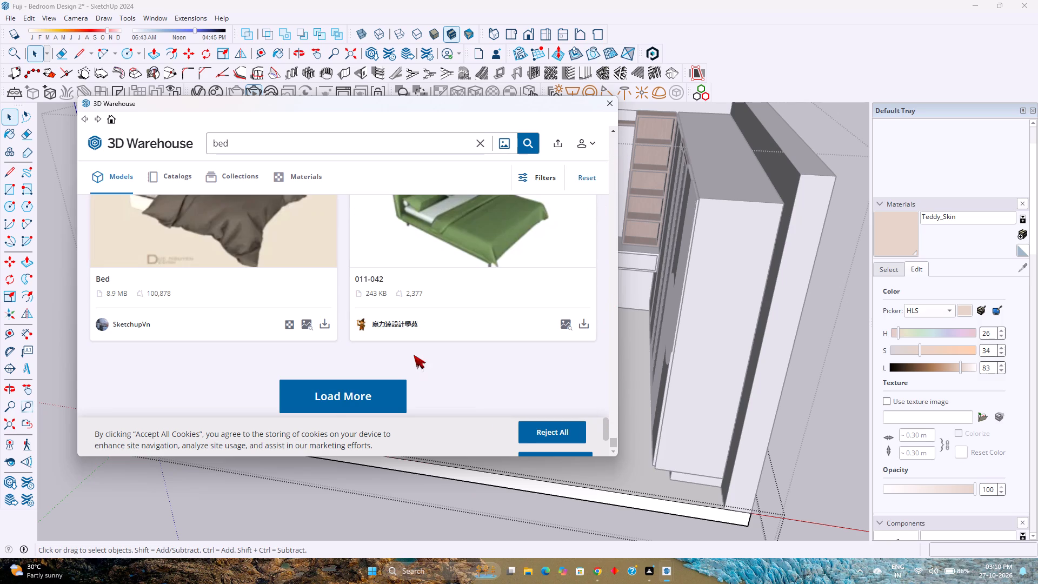
scroll(414, 355, "up", 7)
scroll(414, 355, "down", 1)
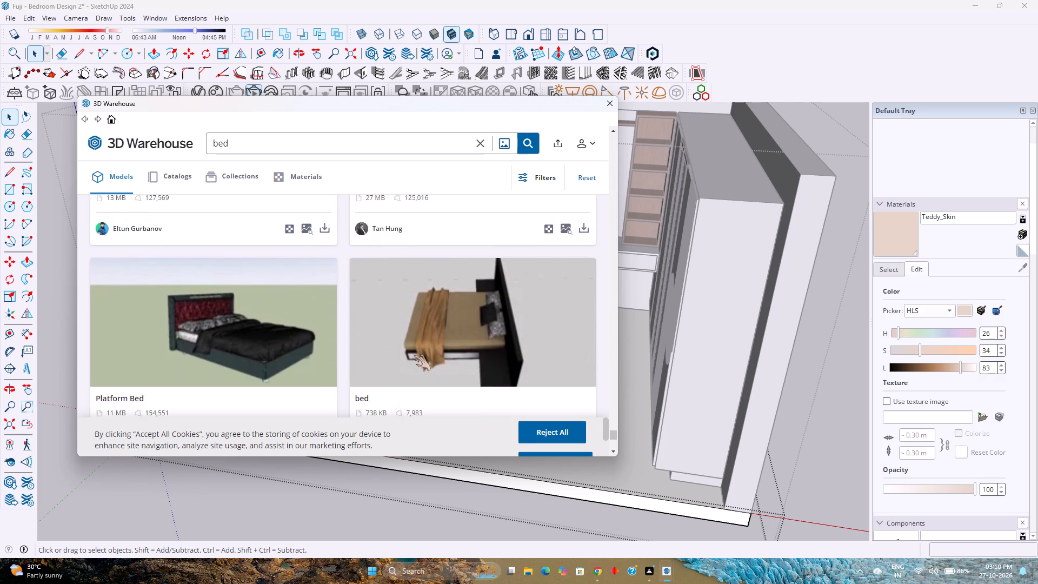
scroll(414, 355, "up", 8)
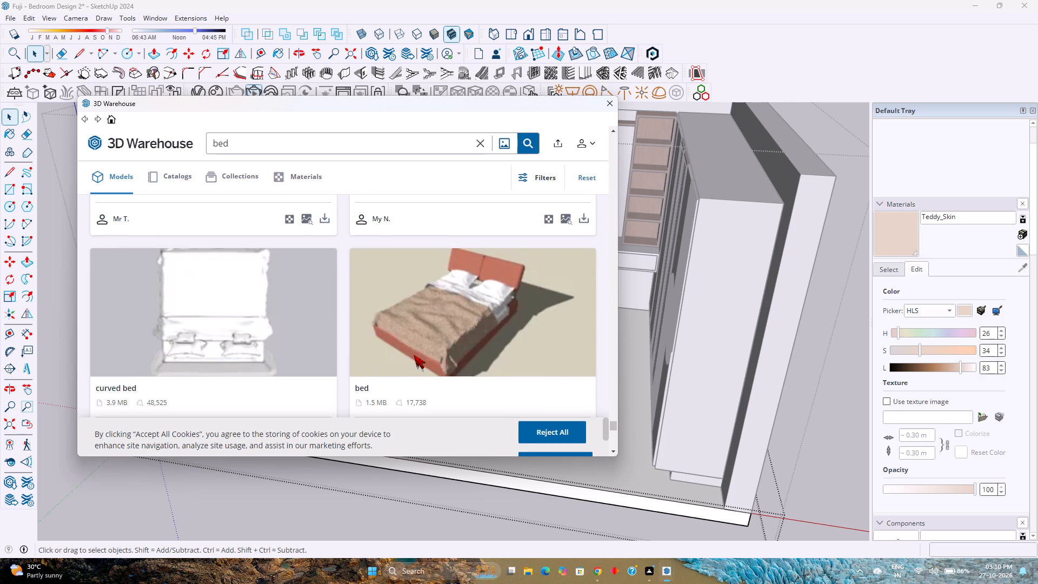
scroll(414, 355, "up", 3)
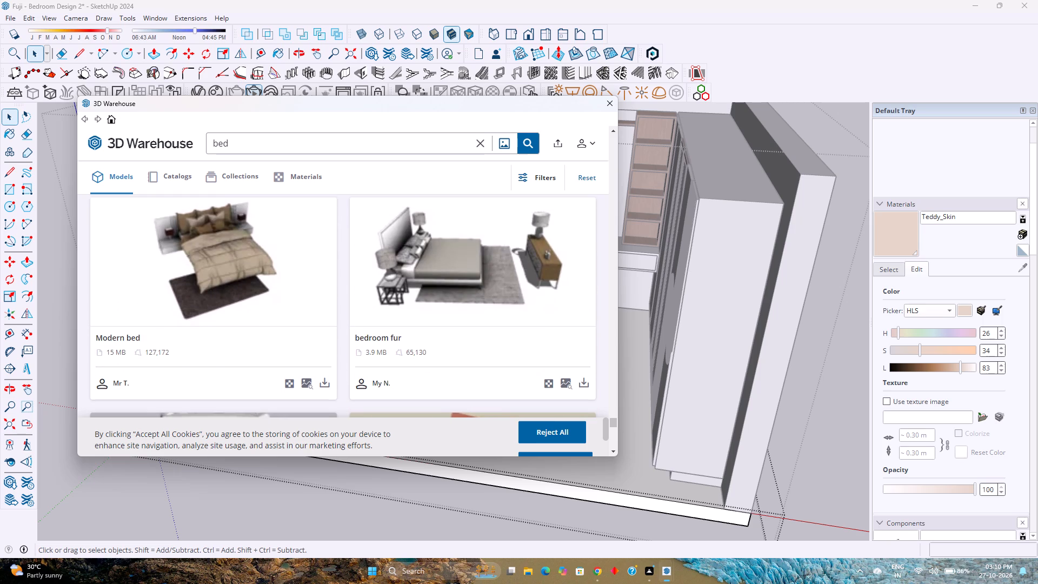
scroll(414, 355, "up", 7)
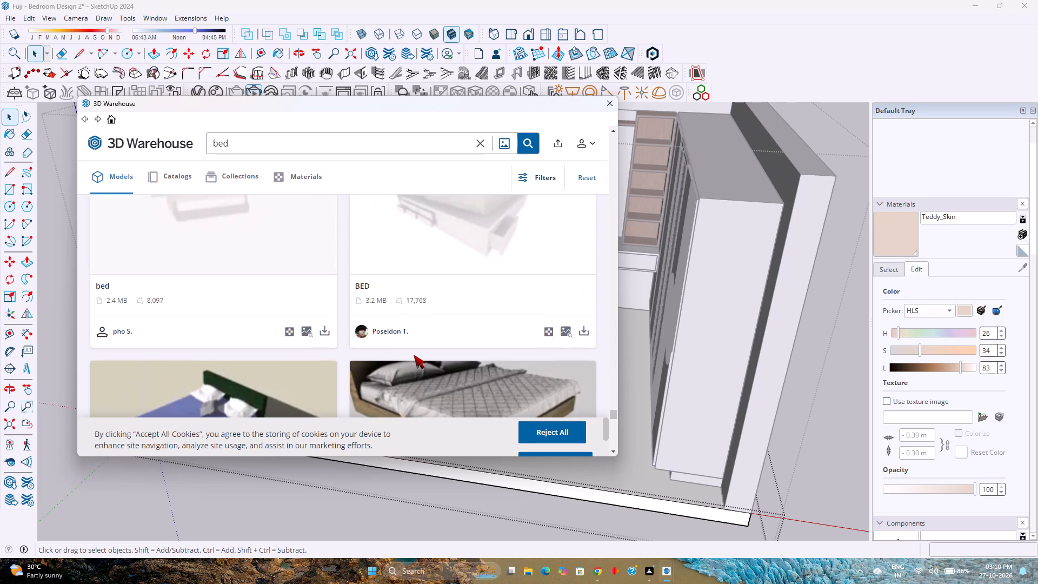
scroll(414, 355, "down", 3)
scroll(414, 355, "up", 5)
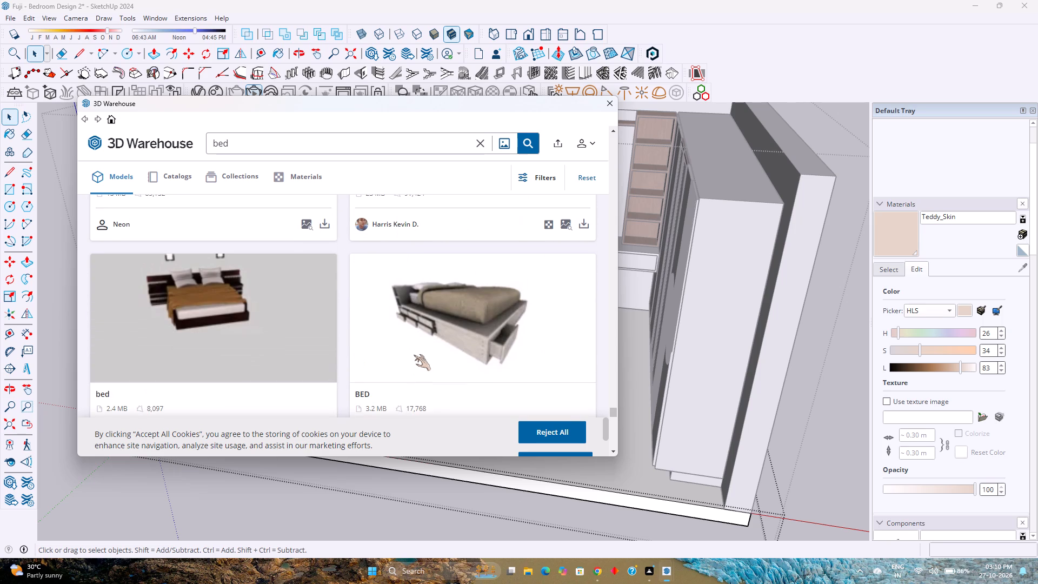
scroll(347, 316, "up", 3)
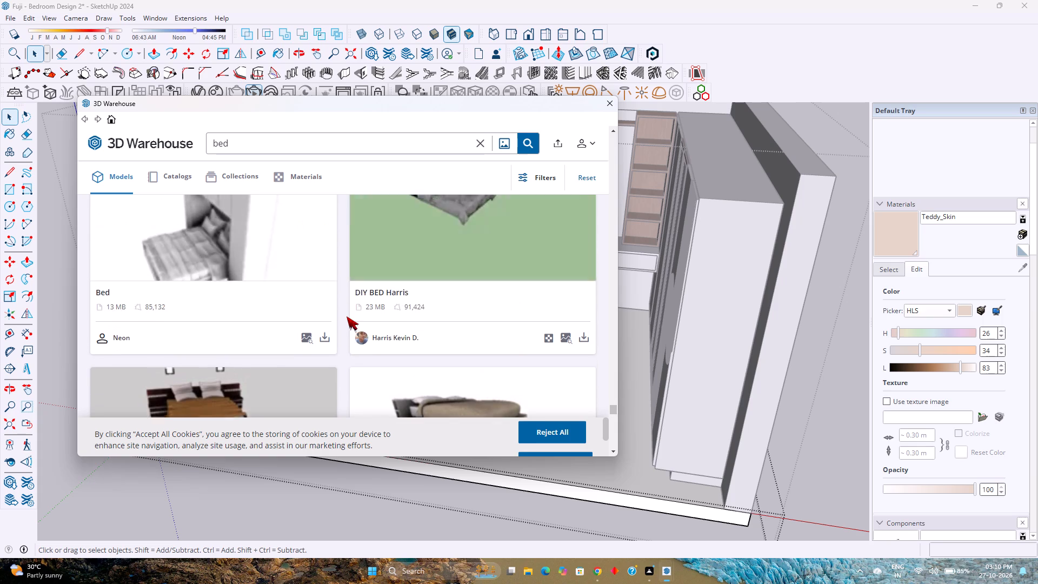
scroll(347, 316, "up", 7)
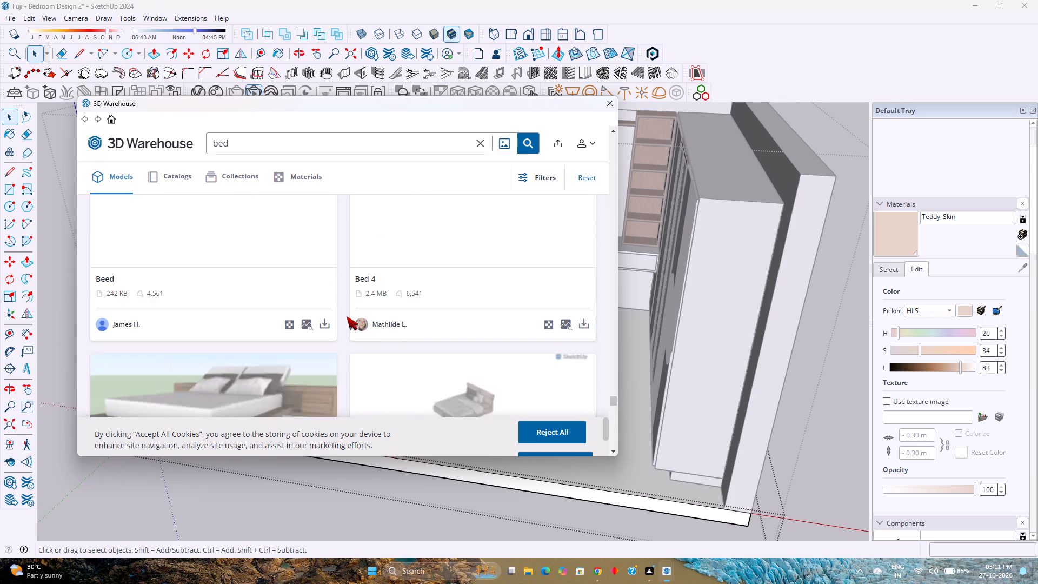
scroll(347, 316, "up", 5)
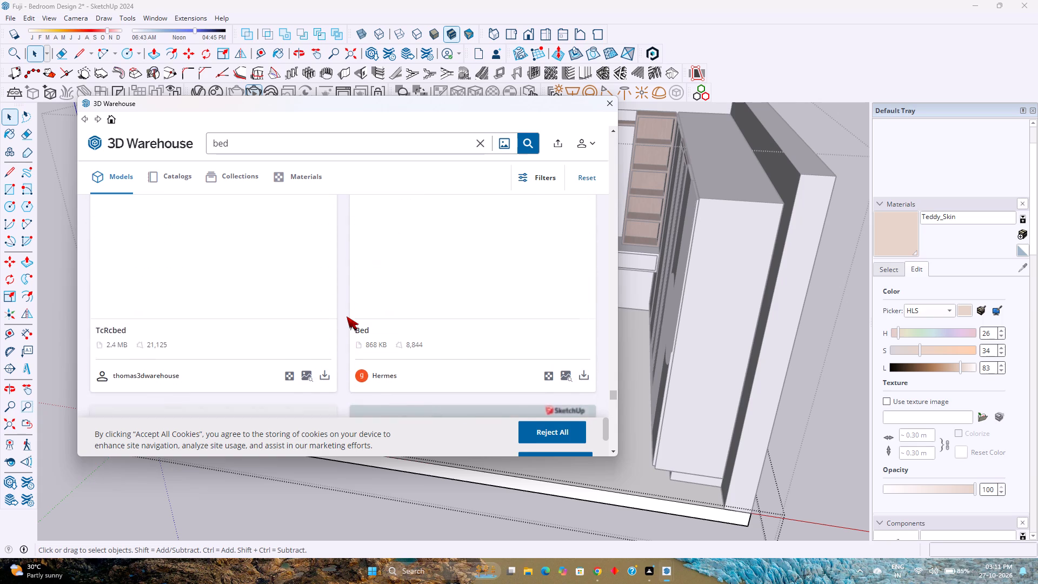
scroll(347, 316, "down", 3)
scroll(347, 316, "up", 5)
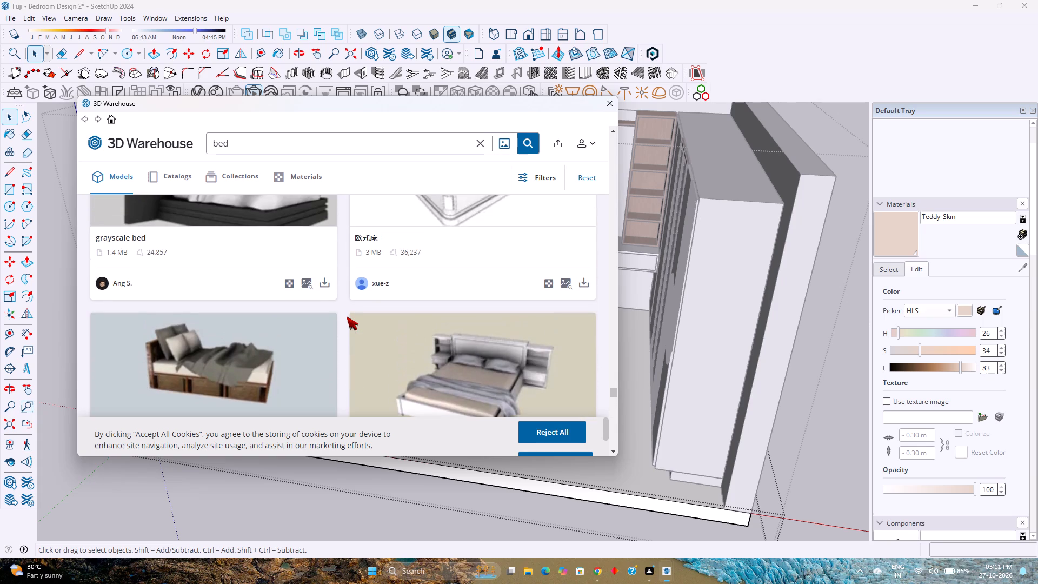
scroll(347, 316, "up", 3)
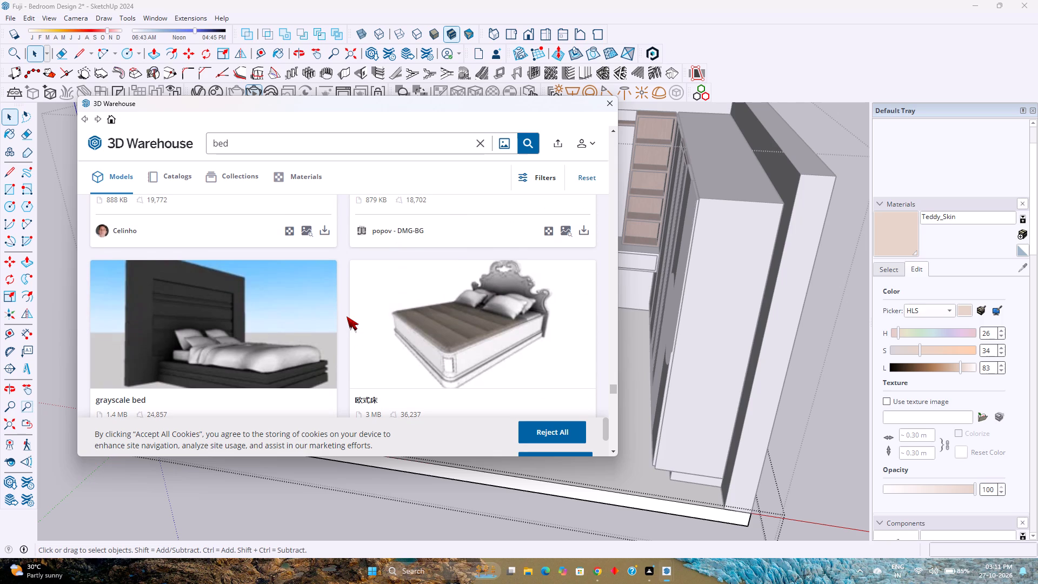
scroll(347, 316, "up", 4)
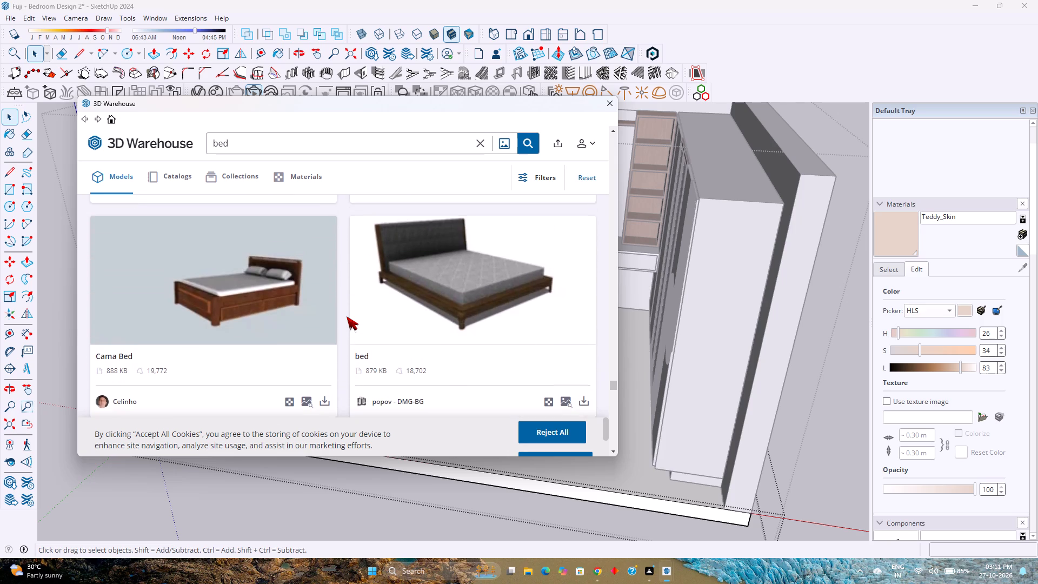
scroll(347, 316, "up", 6)
scroll(347, 316, "down", 2)
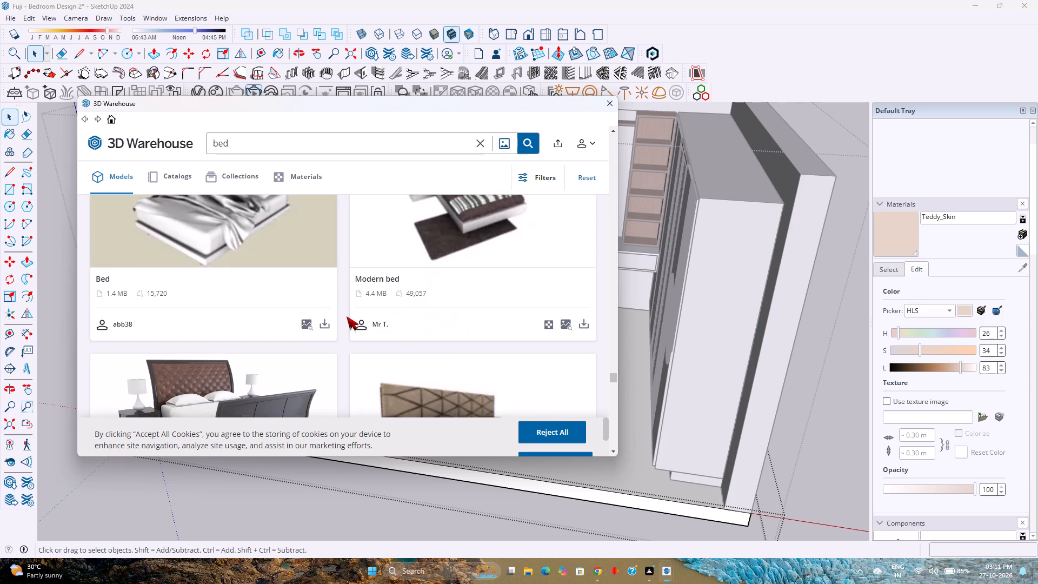
scroll(347, 316, "down", 1)
scroll(347, 316, "up", 3)
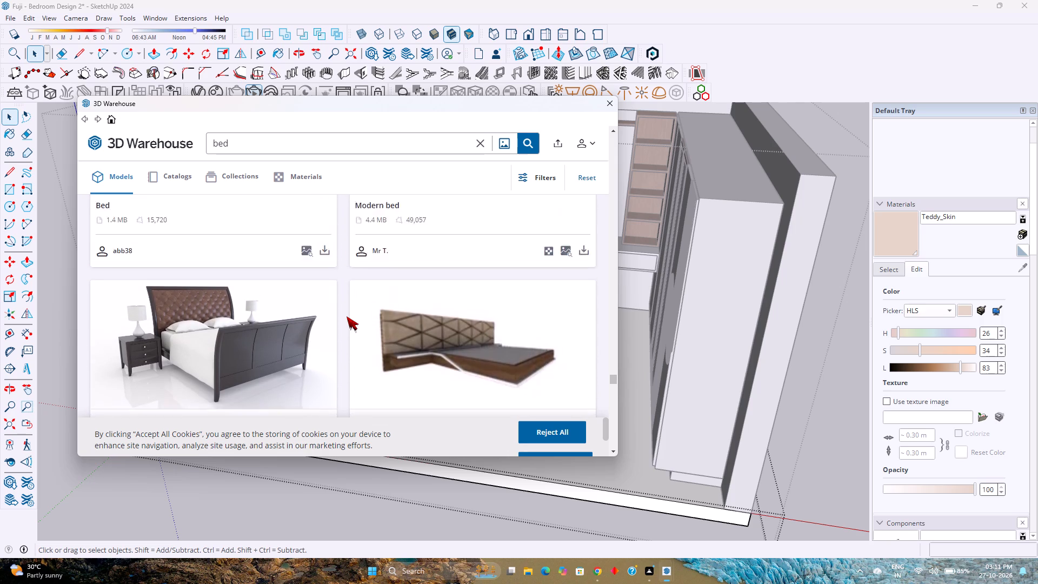
scroll(347, 316, "down", 3)
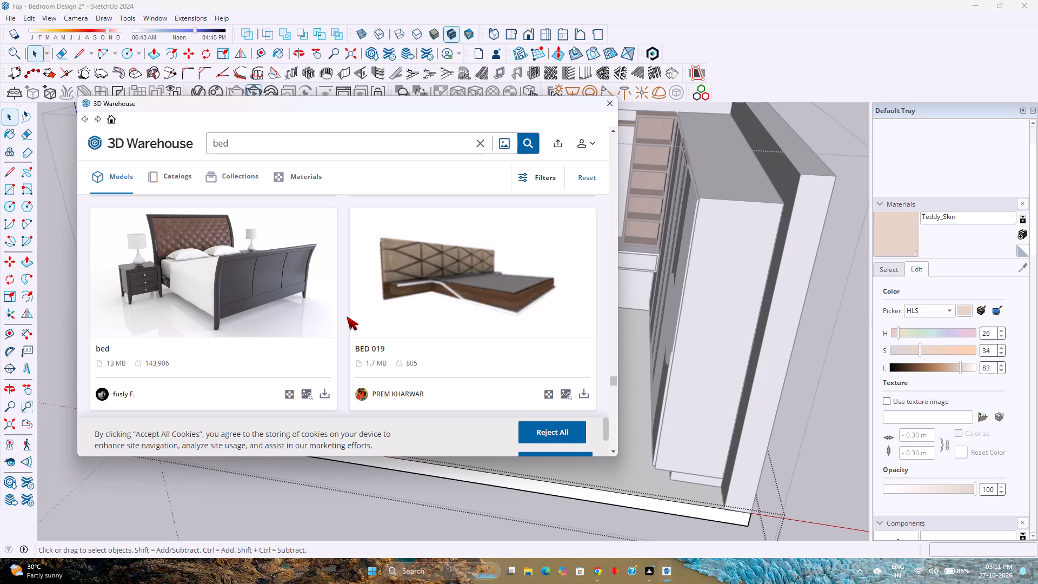
scroll(347, 316, "up", 4)
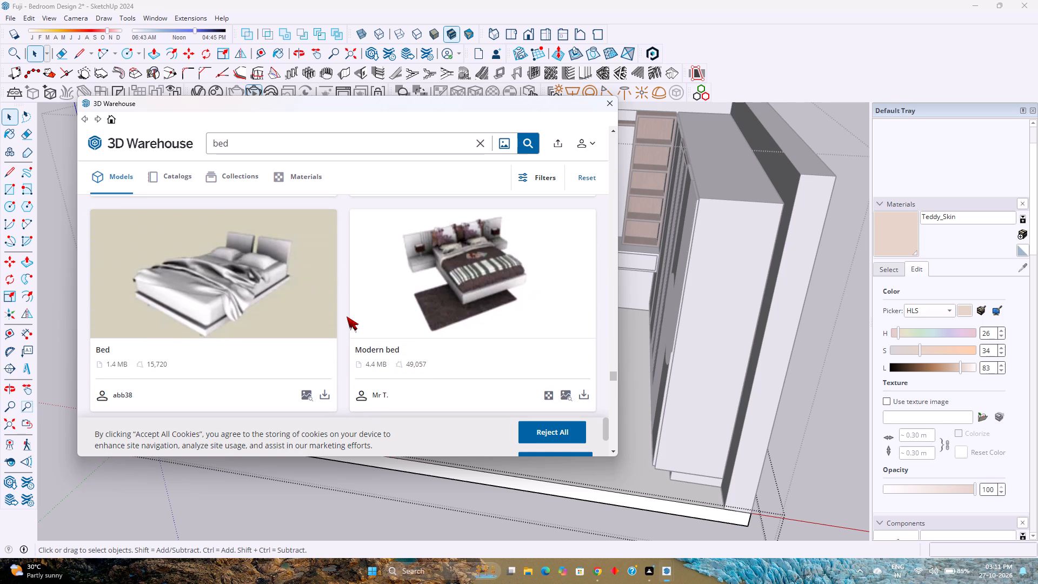
scroll(347, 316, "up", 1)
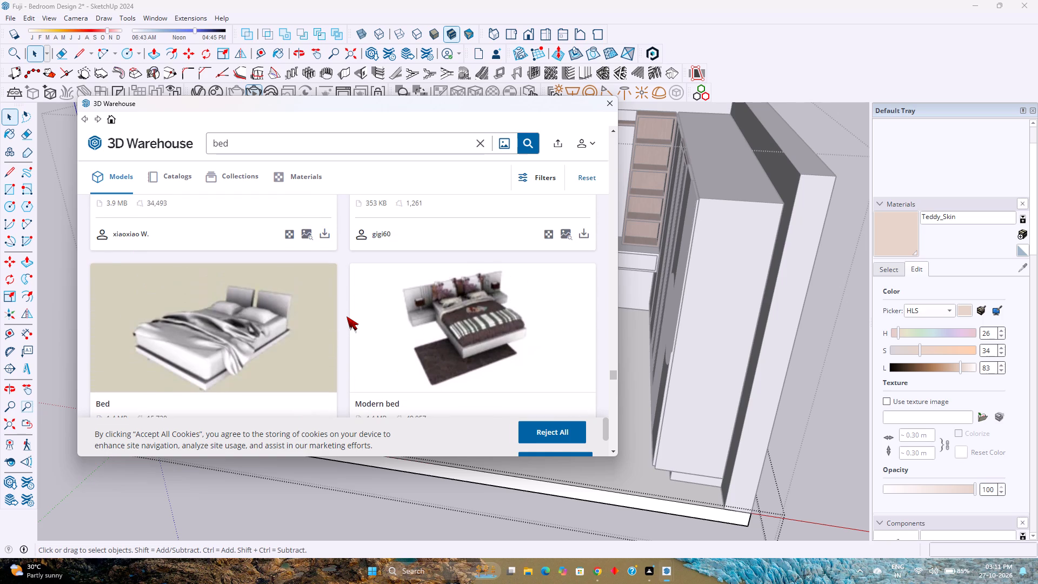
scroll(347, 316, "up", 5)
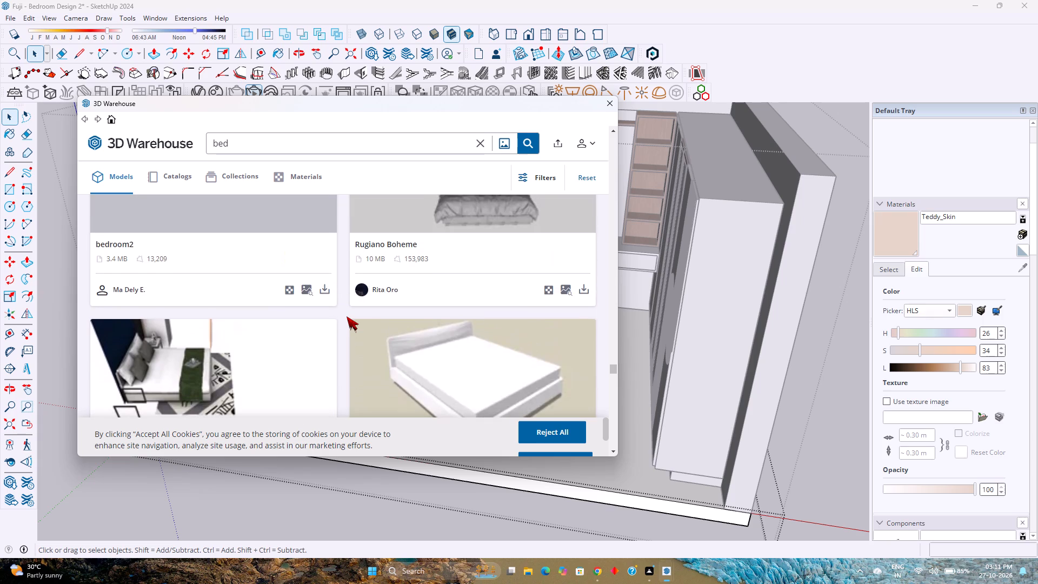
scroll(347, 316, "down", 6)
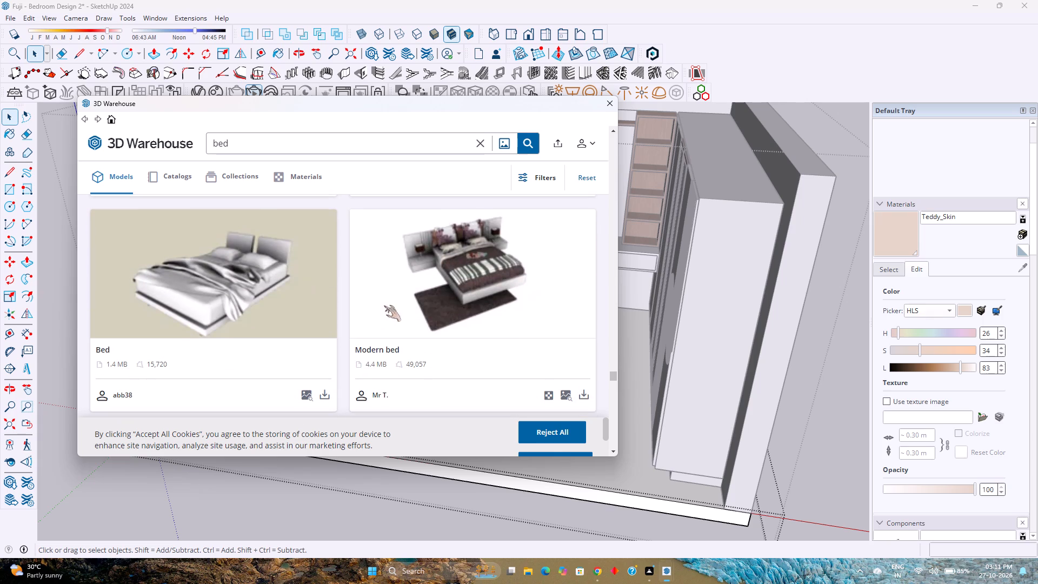
Load the 4.4 MB "Modern bed" with the striped throw and dark rug into the model and place it on the bedroom floor.
left_click(587, 394)
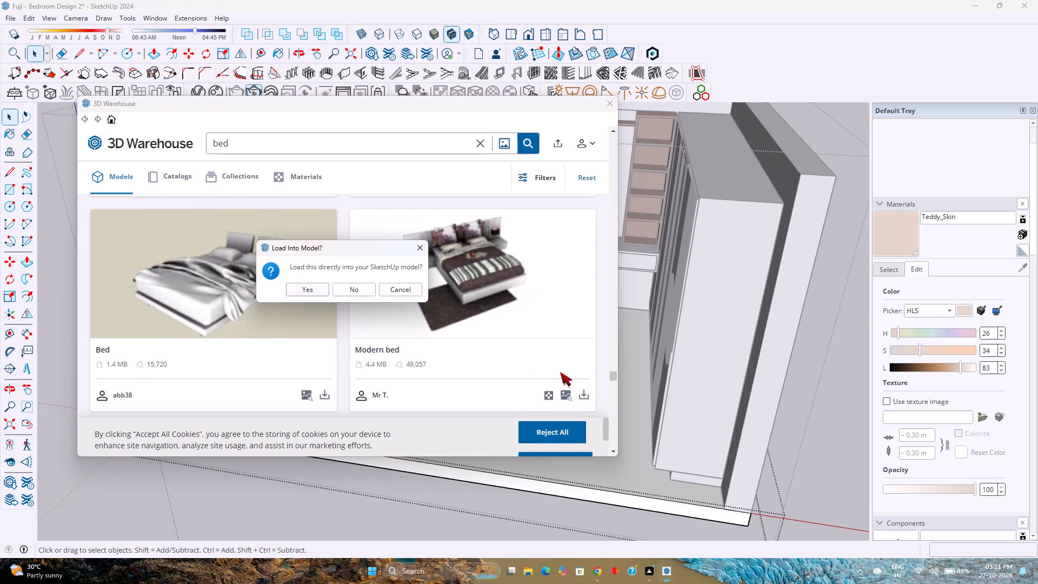
left_click(324, 286)
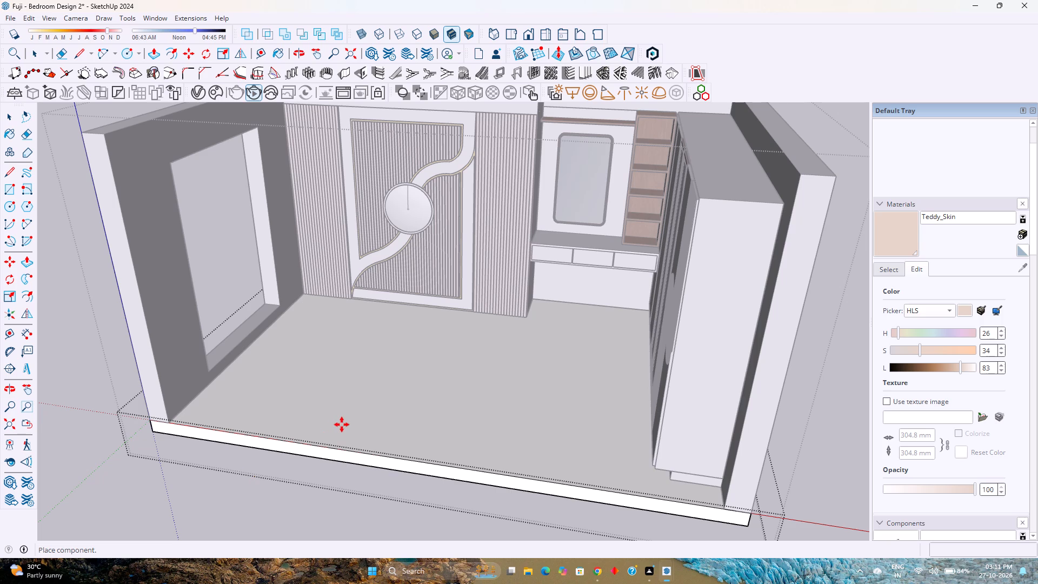
scroll(342, 421, "down", 5)
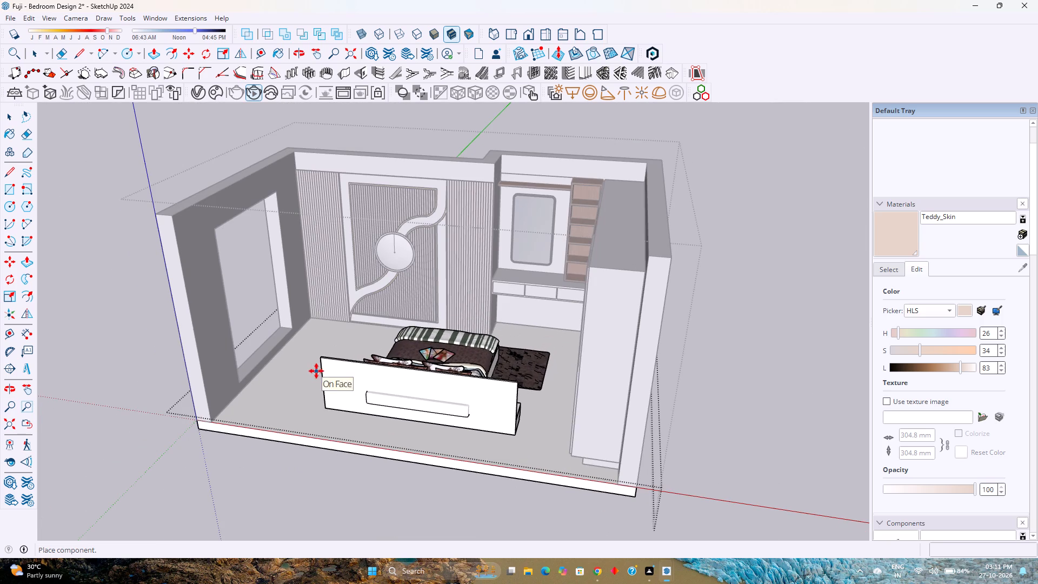
left_click(316, 366)
Flip the bed set about its green-axis plane so the headboard faces the fluted feature wall.
scroll(449, 417, "up", 3)
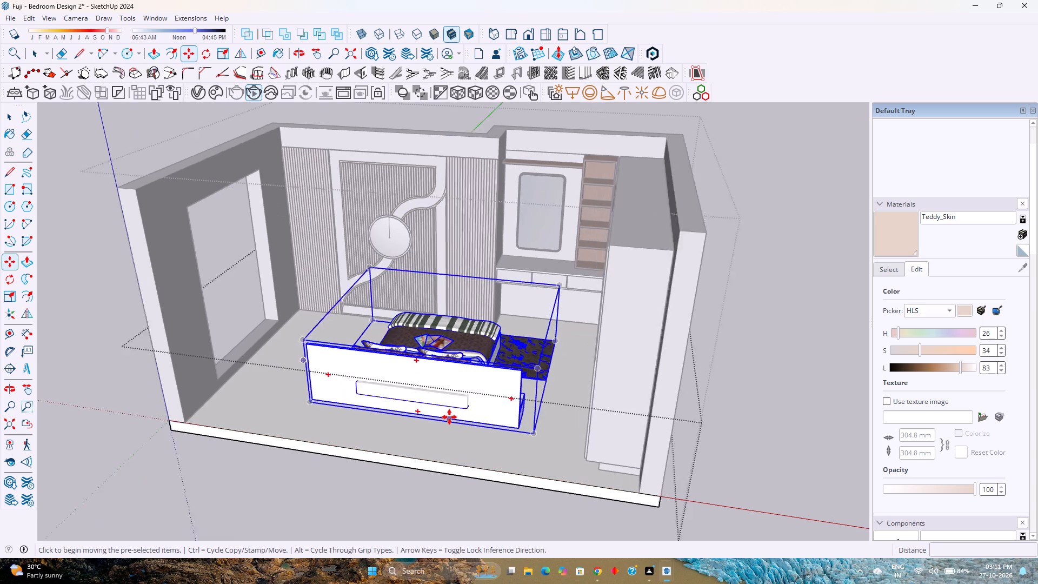
scroll(449, 417, "down", 2)
middle_click_drag(504, 397, 499, 549)
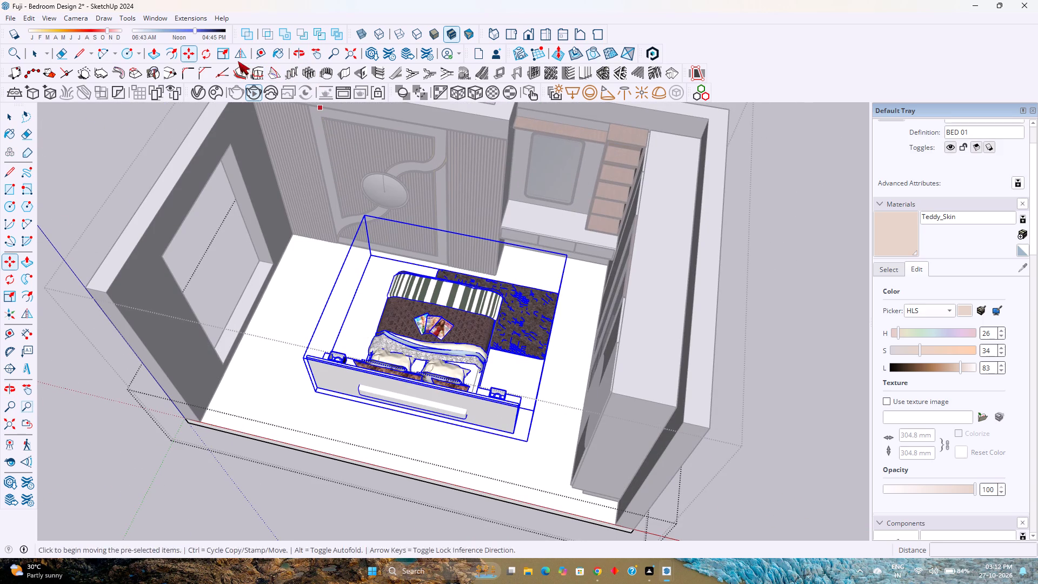
left_click(236, 56)
left_click(573, 321)
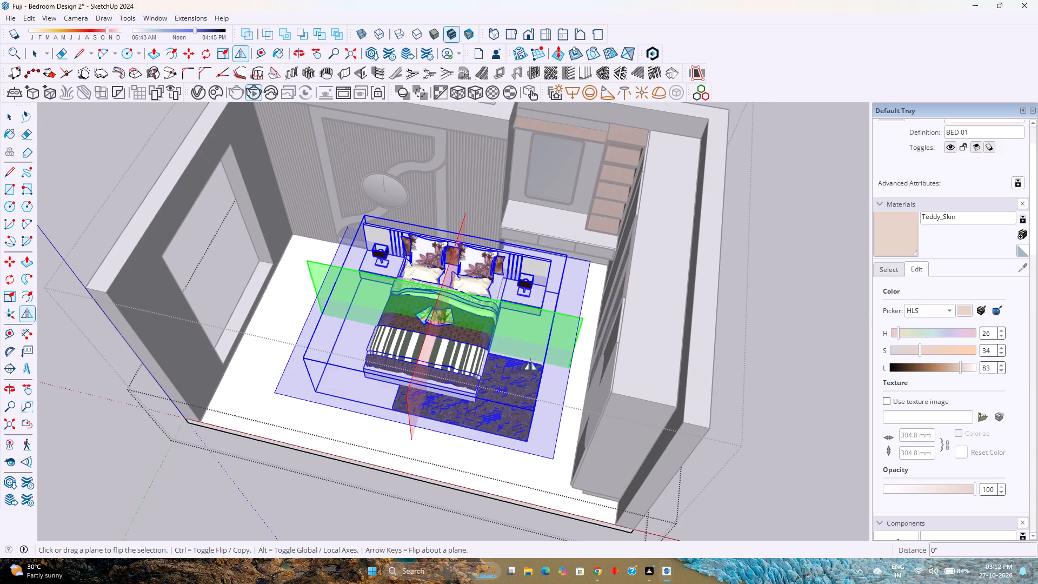
key("space")
scroll(473, 395, "up", 5)
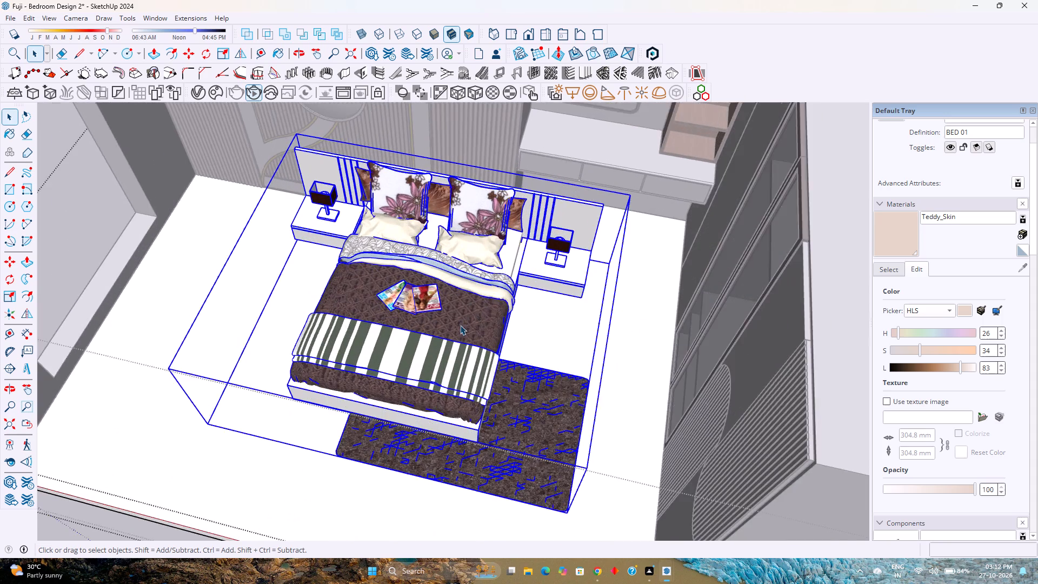
Move the bed set sideways about 3' 8 13/16" along the feature wall, away from the dressing unit.
scroll(460, 325, "up", 1)
middle_click_drag(460, 325, 535, 260)
middle_click(535, 260)
middle_click_drag(500, 279, 500, 422, "shift")
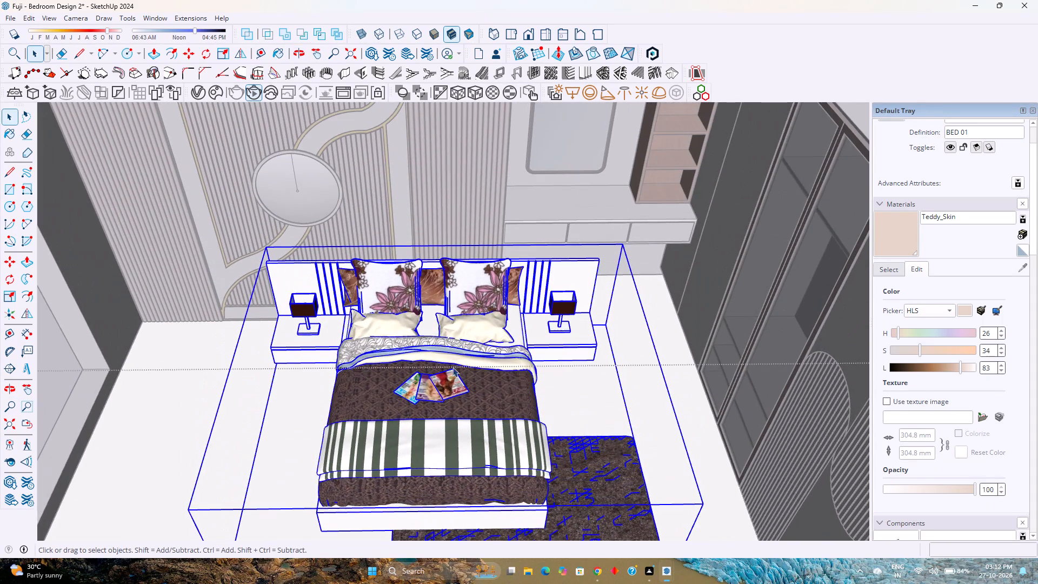
scroll(451, 361, "up", 3)
scroll(451, 361, "up", 1, "shift")
middle_click_drag(451, 361, 394, 505, "shift")
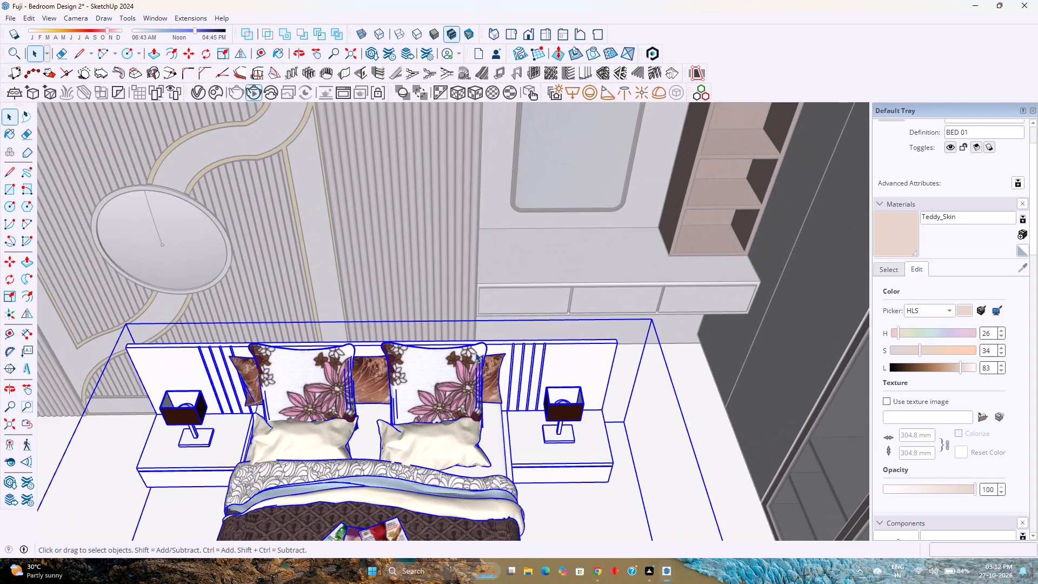
scroll(475, 353, "up", 3)
scroll(475, 353, "down", 7)
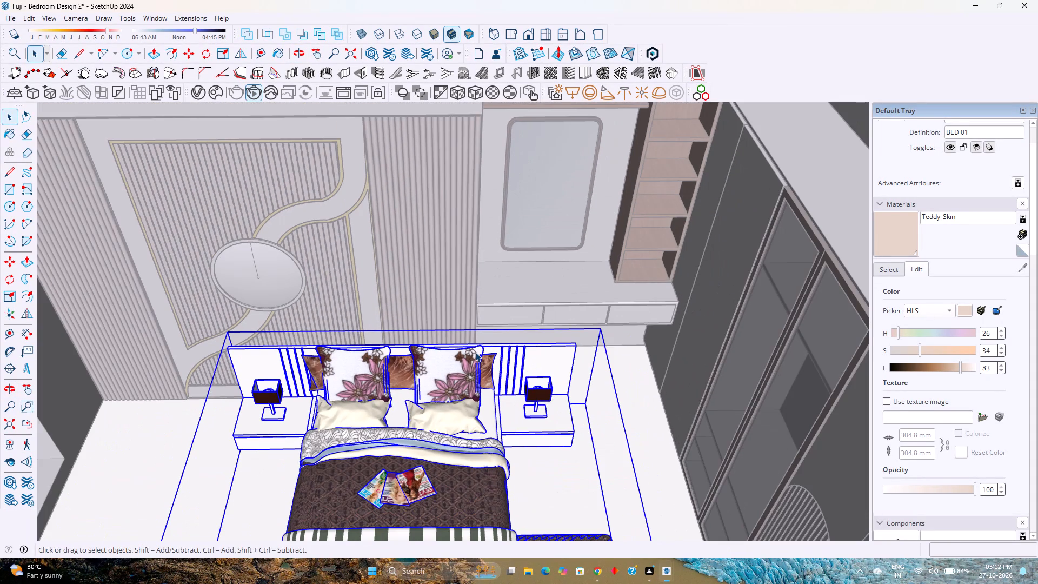
key("m")
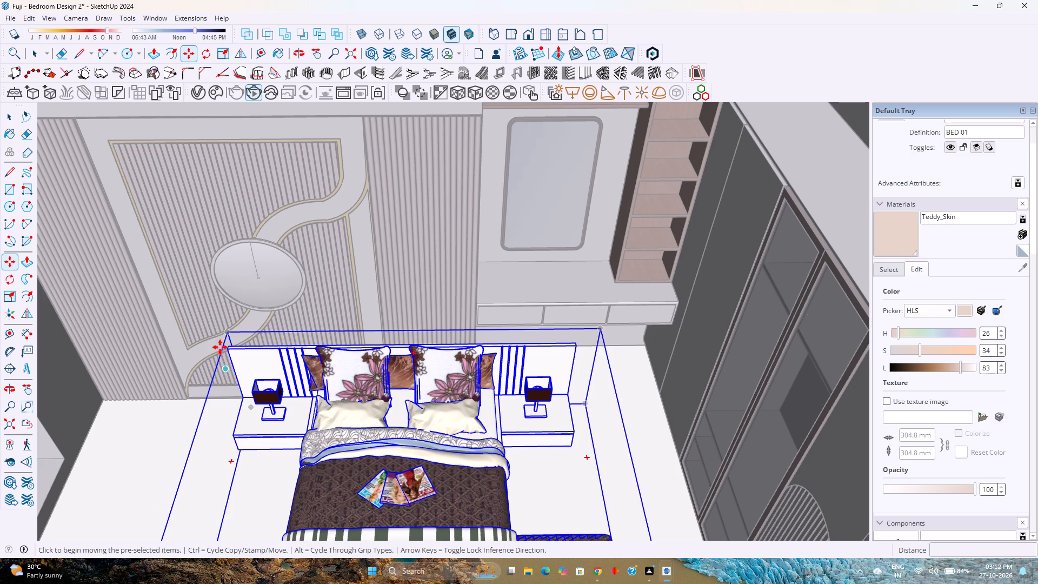
left_click(407, 344)
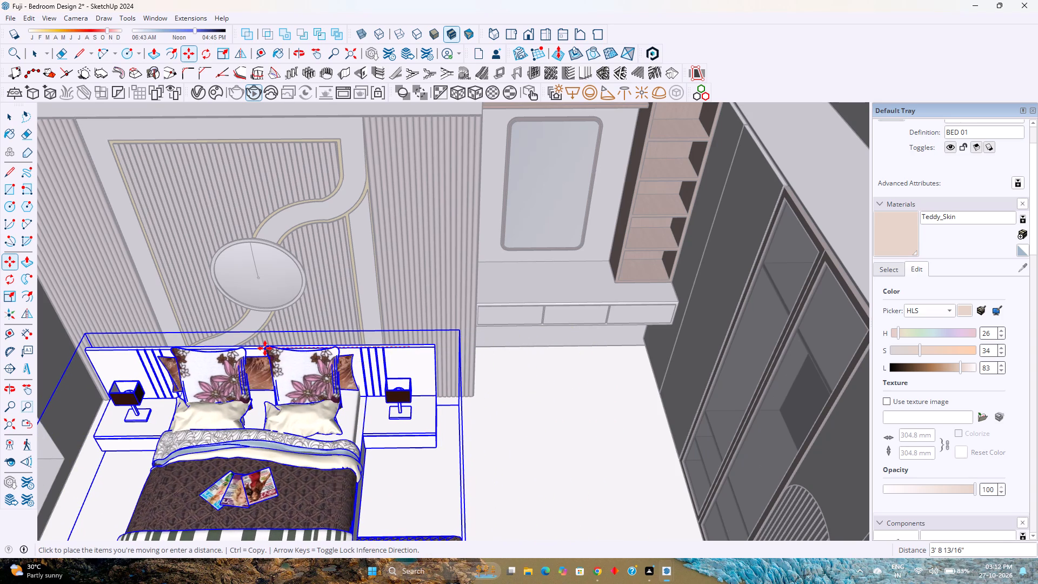
left_click(264, 347)
Move the bed set by its rear bottom corner onto the base of the fluted panel beside the dressing unit.
middle_click_drag(385, 383, 292, 396)
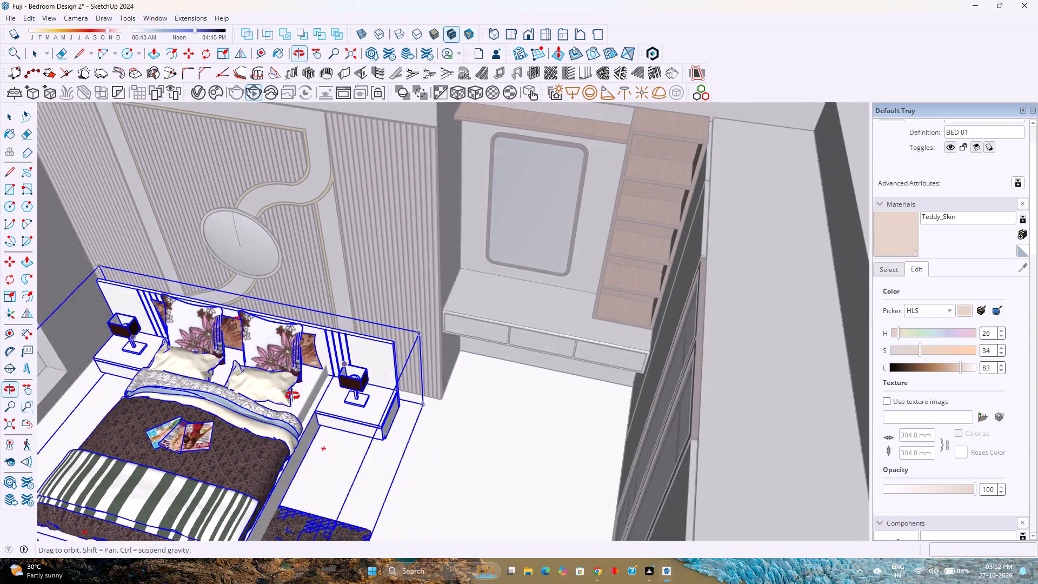
middle_click_drag(292, 396, 264, 417)
scroll(435, 413, "up", 7)
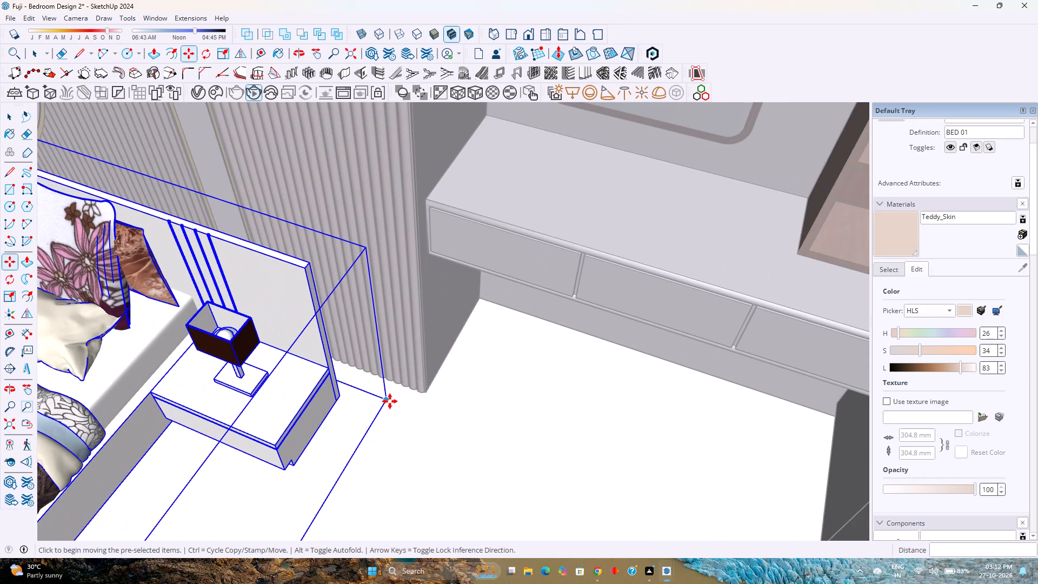
left_click(390, 401)
left_click(398, 385)
middle_click_drag(357, 404, 461, 391)
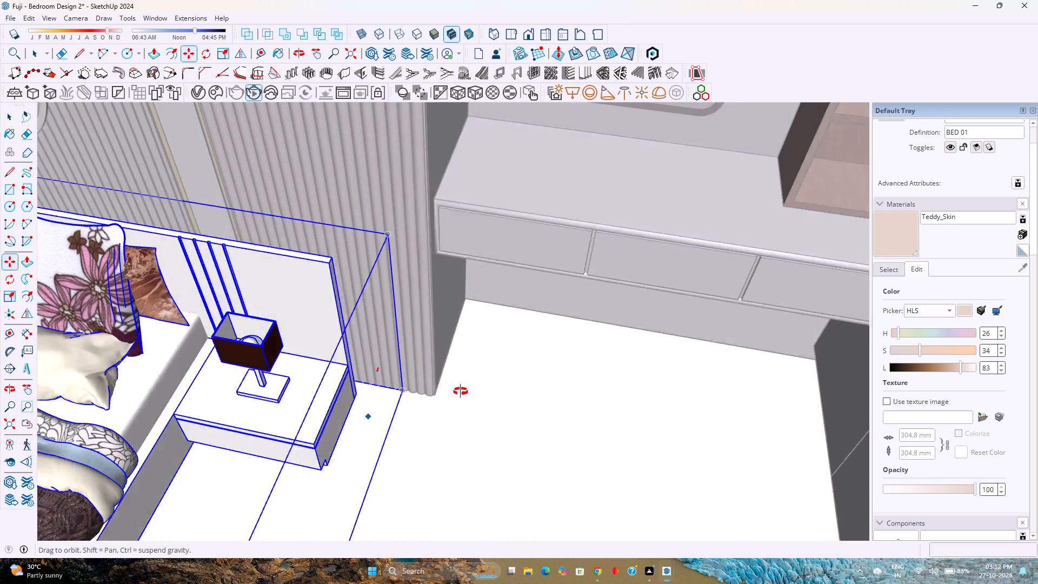
middle_click_drag(461, 391, 467, 391)
middle_click(467, 391)
scroll(468, 390, "down", 9)
key("space")
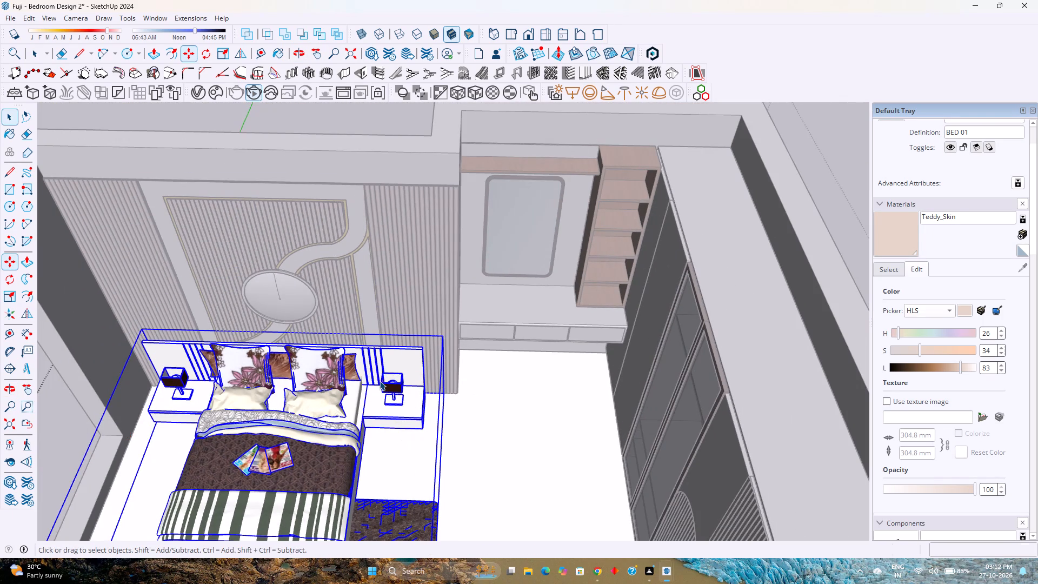
Open the bed component and its nested bed set for editing, down to the headboard panel.
scroll(391, 353, "up", 6)
double_click(391, 353)
scroll(391, 353, "up", 3)
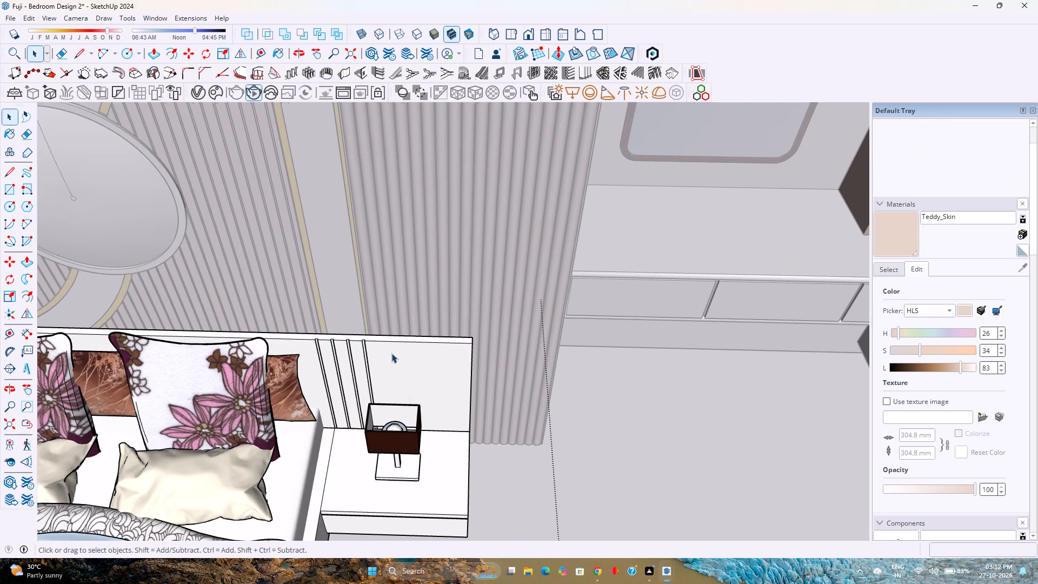
triple_click(397, 347)
double_click(397, 347)
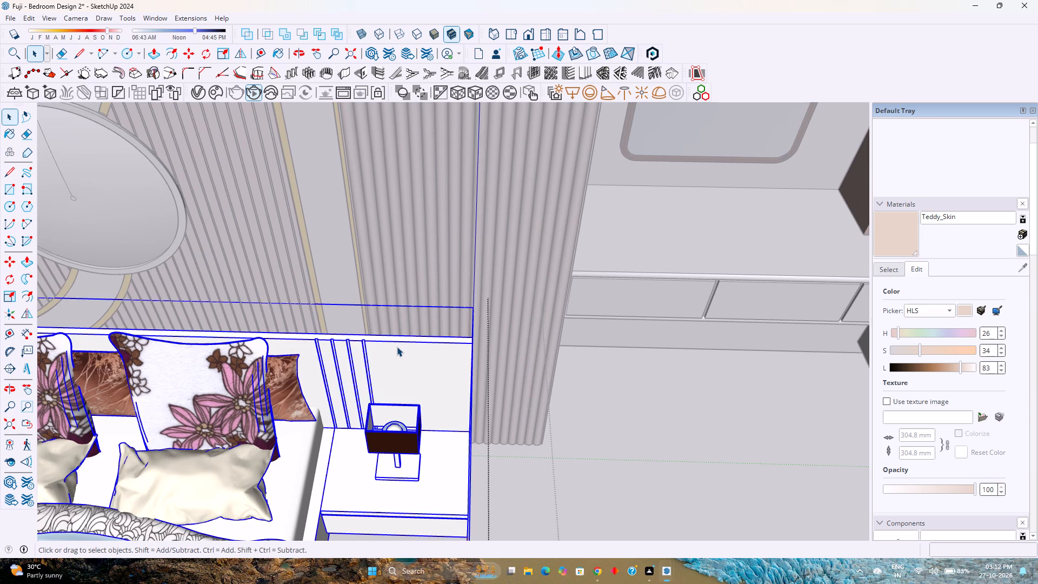
double_click(397, 347)
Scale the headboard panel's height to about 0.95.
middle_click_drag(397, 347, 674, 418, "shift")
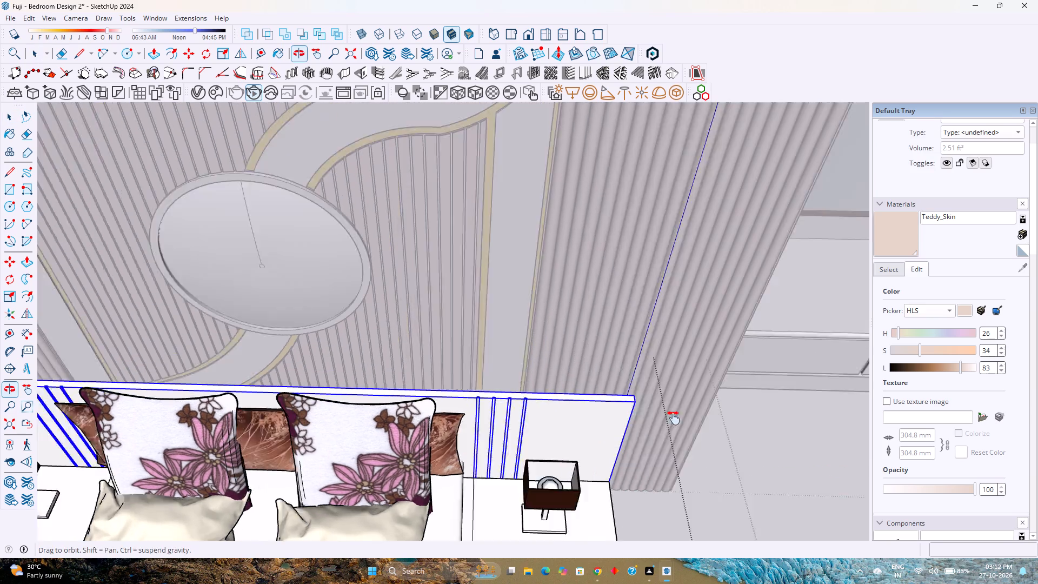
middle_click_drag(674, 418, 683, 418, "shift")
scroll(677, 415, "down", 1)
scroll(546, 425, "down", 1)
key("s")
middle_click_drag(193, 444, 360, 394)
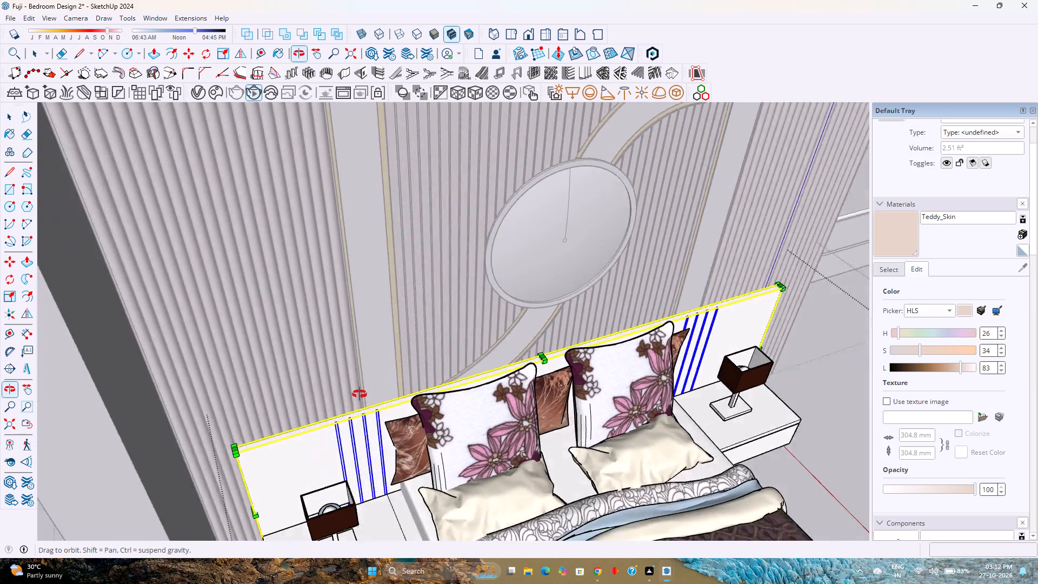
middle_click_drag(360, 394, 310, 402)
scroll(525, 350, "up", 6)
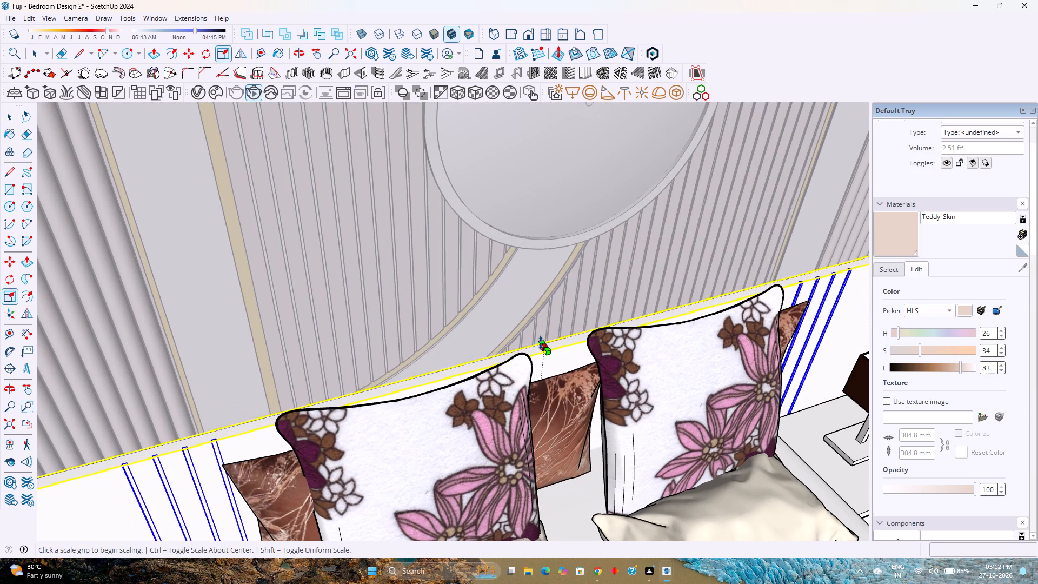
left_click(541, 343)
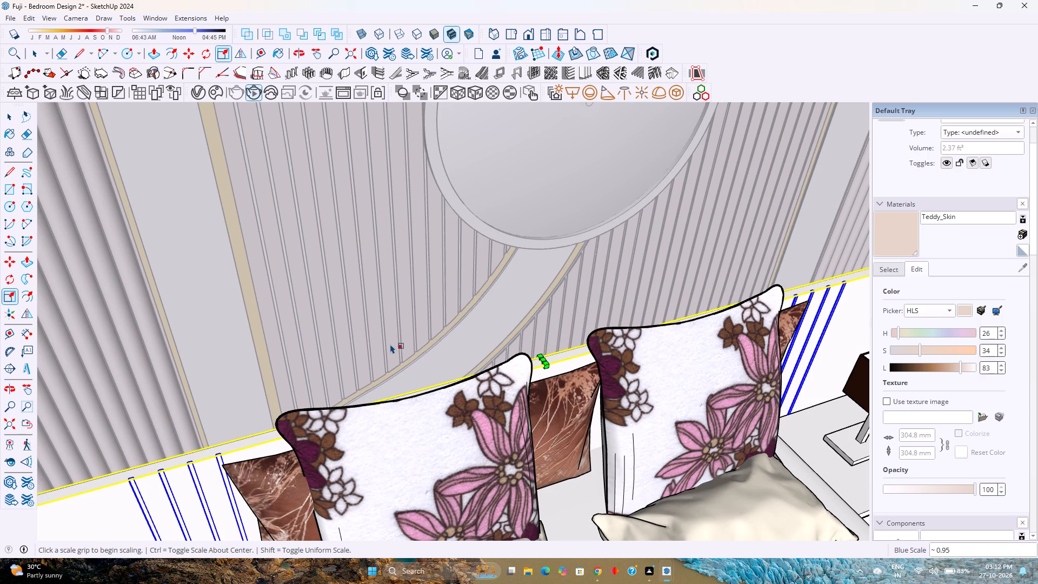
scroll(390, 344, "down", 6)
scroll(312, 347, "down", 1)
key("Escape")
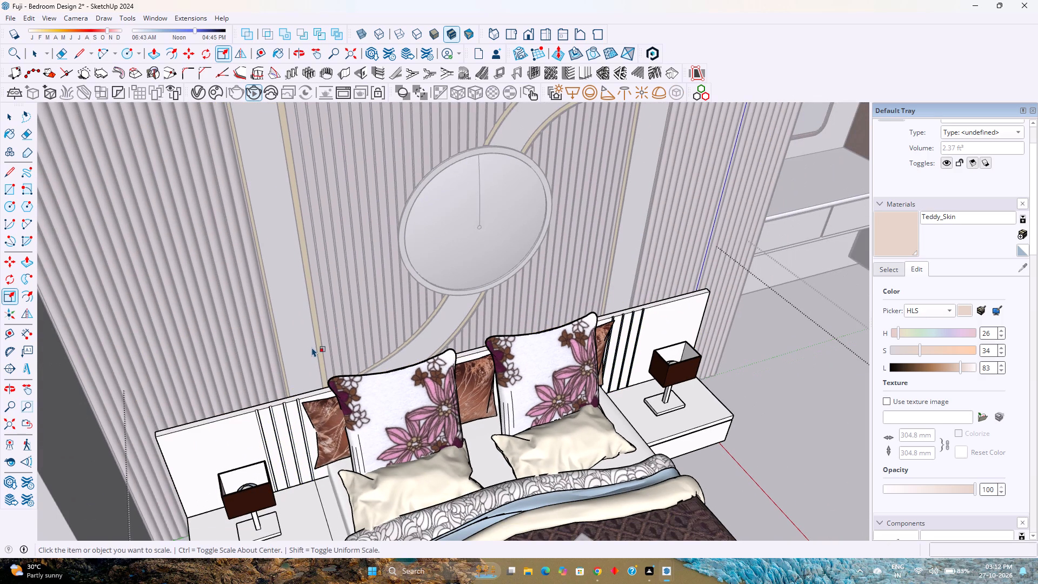
Scale the headboard panel taller along the blue axis until its top edge sits just below the round wall disc.
key("space")
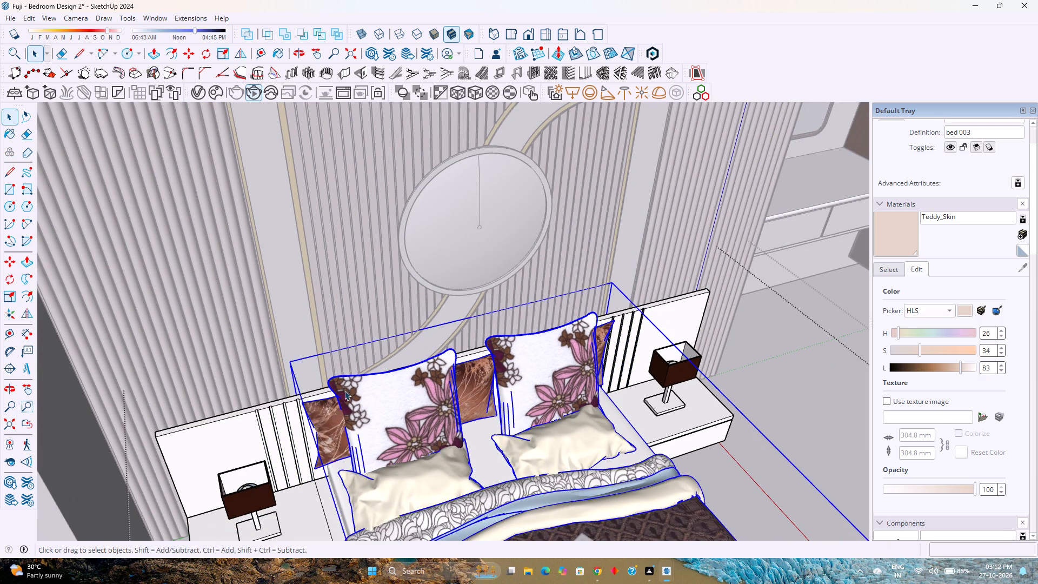
left_click(202, 427)
key("s")
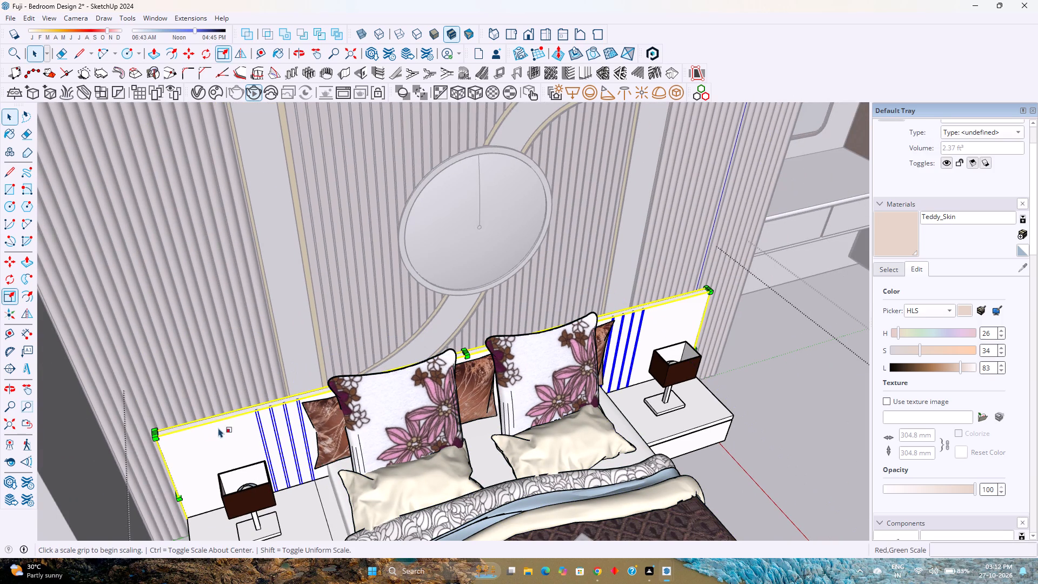
scroll(463, 347, "up", 6)
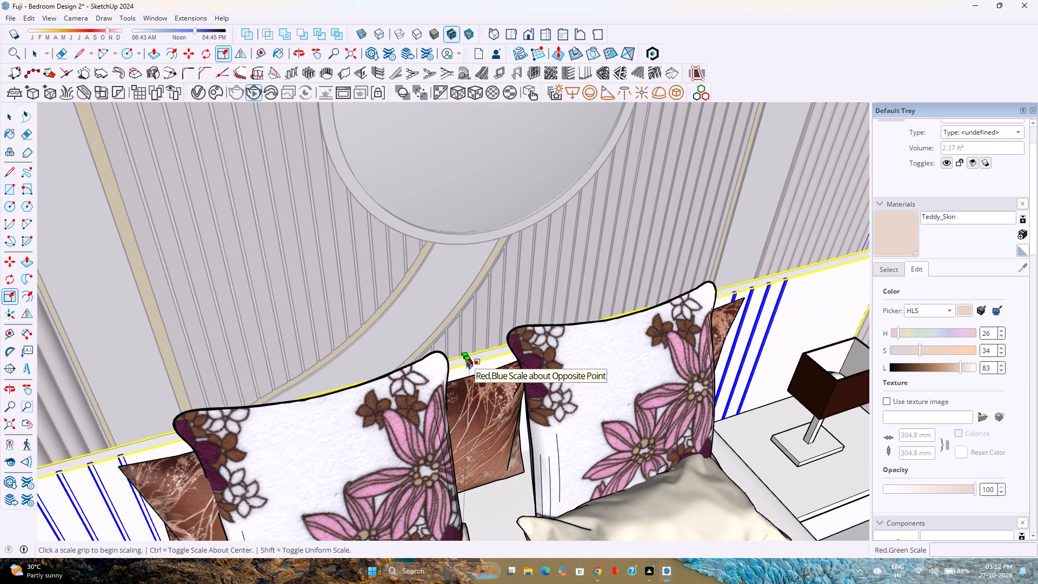
left_click(467, 356)
scroll(439, 296, "down", 3)
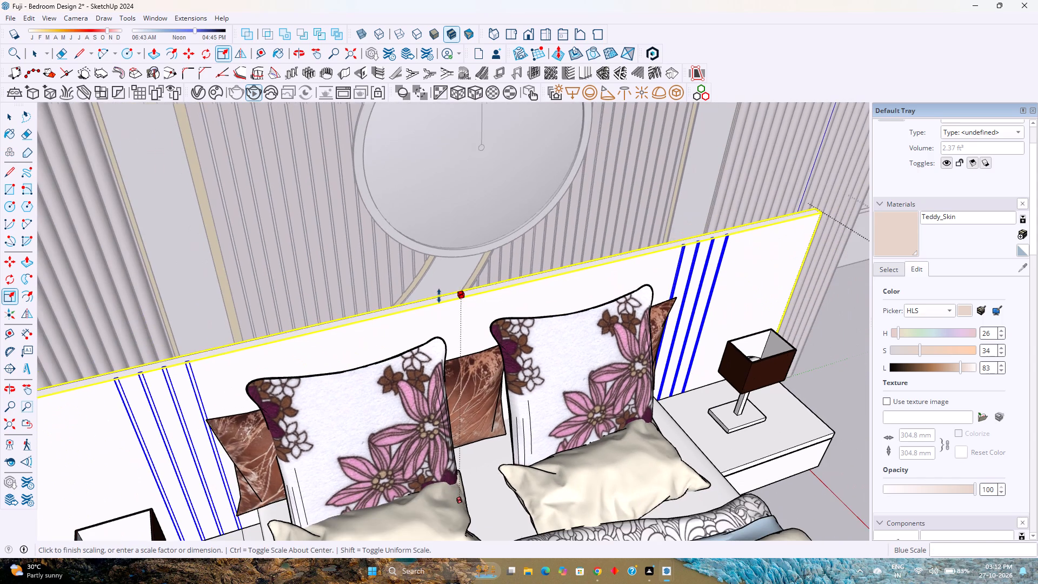
left_click(439, 296)
scroll(391, 395, "down", 3)
Widen the headboard on the dressing-unit side with a green-axis scale of 1.09, toward the outer edge of the fluted panel.
middle_click_drag(483, 399, 242, 370)
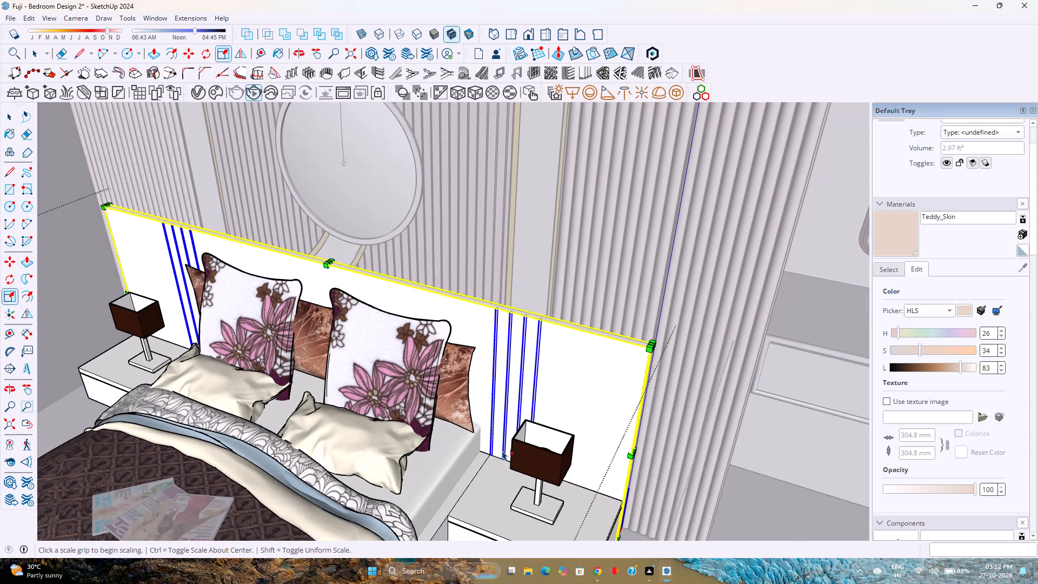
middle_click_drag(621, 489, 536, 444)
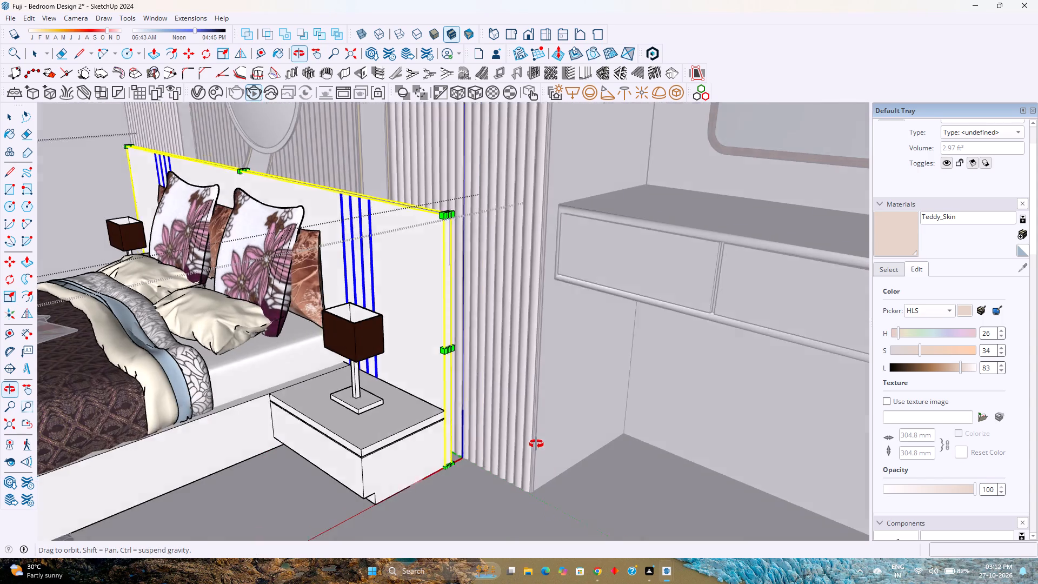
middle_click_drag(536, 444, 537, 443)
middle_click(537, 443)
scroll(464, 346, "up", 5)
left_click(464, 345)
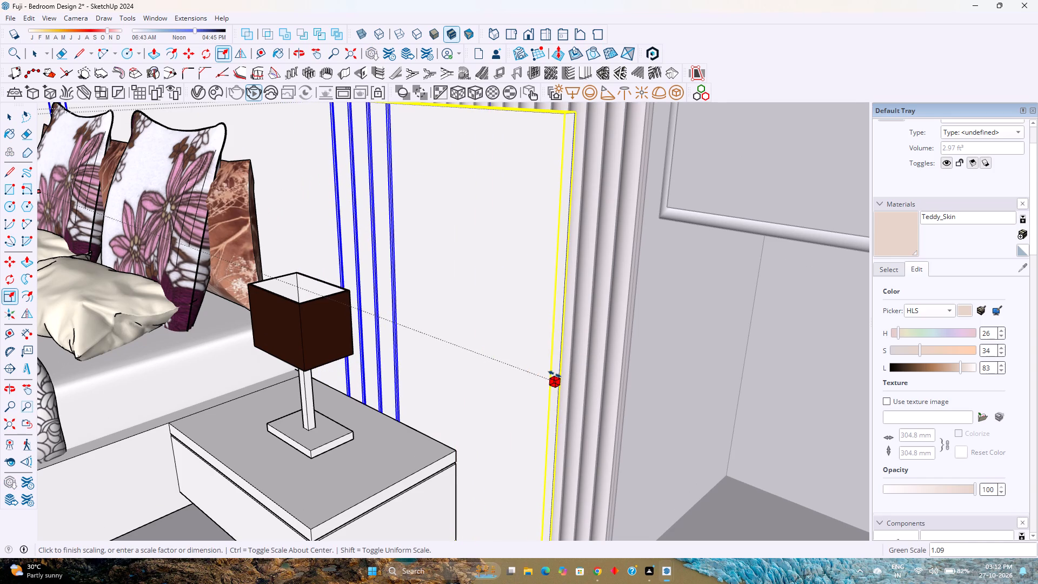
left_click(555, 374)
scroll(465, 395, "down", 5)
Widen the headboard on the side away from the dressing unit with a green-axis scale of about 1.03.
middle_click_drag(448, 397, 622, 402)
scroll(620, 397, "down", 6)
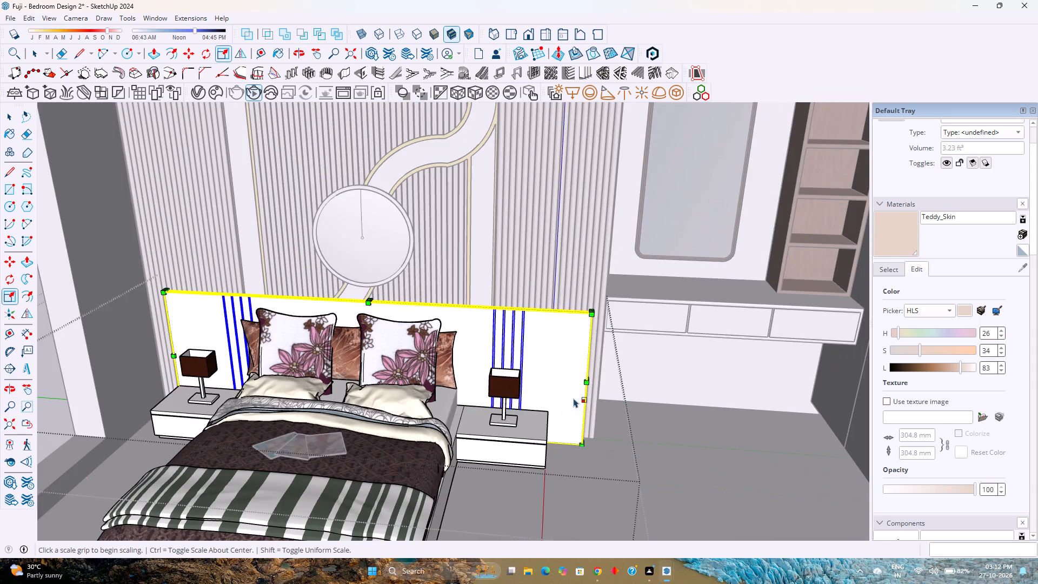
middle_click_drag(396, 409, 535, 402)
scroll(243, 396, "up", 6)
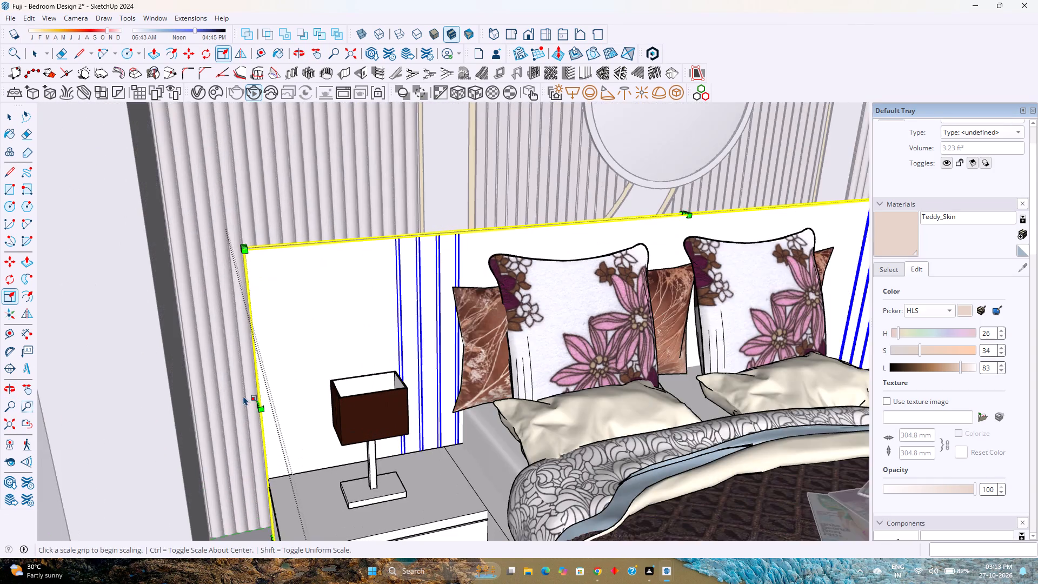
scroll(243, 396, "up", 10)
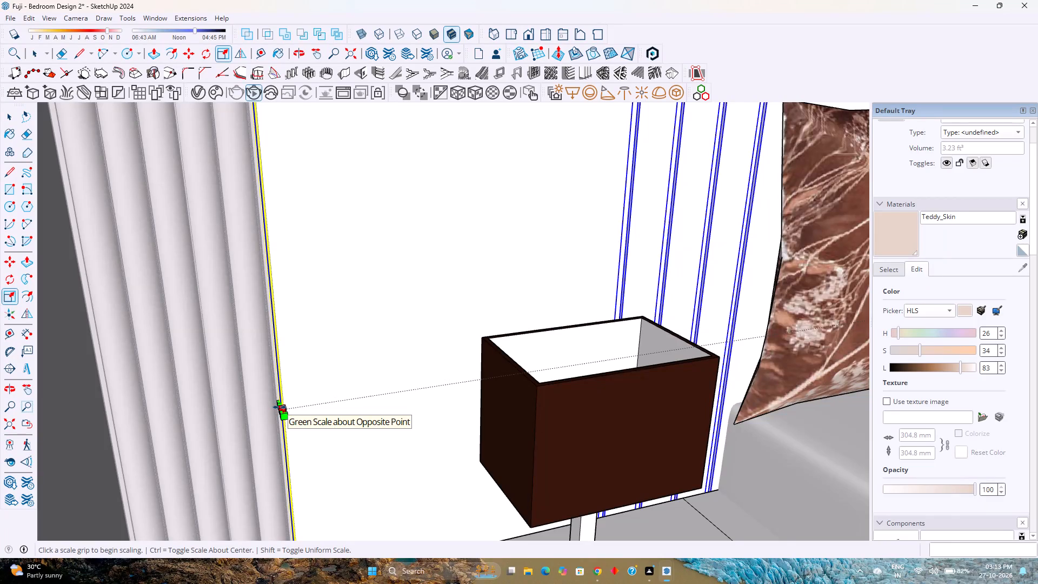
scroll(280, 407, "up", 7)
left_click(281, 407)
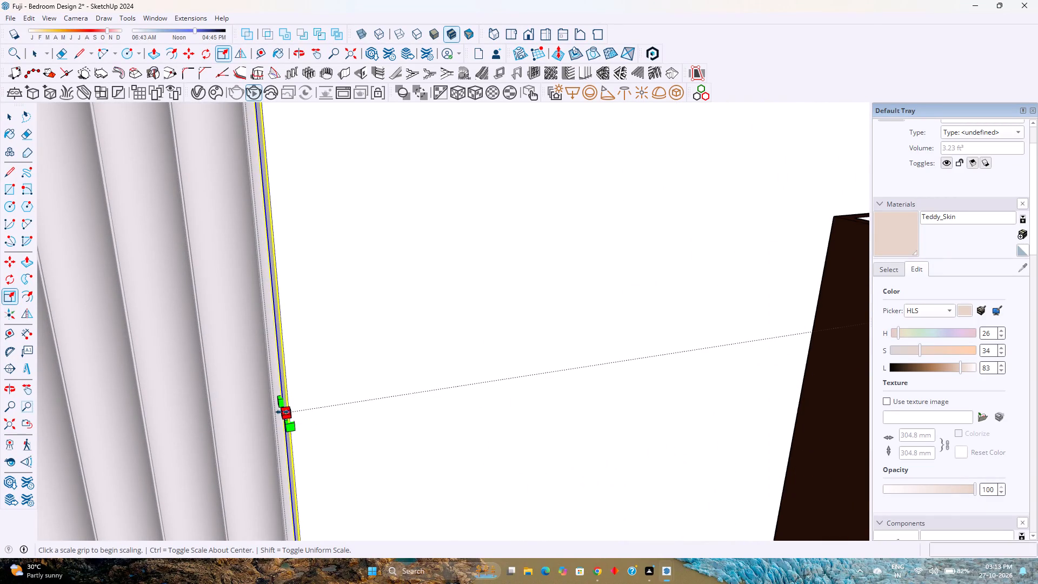
left_click(286, 411)
scroll(286, 411, "down", 12)
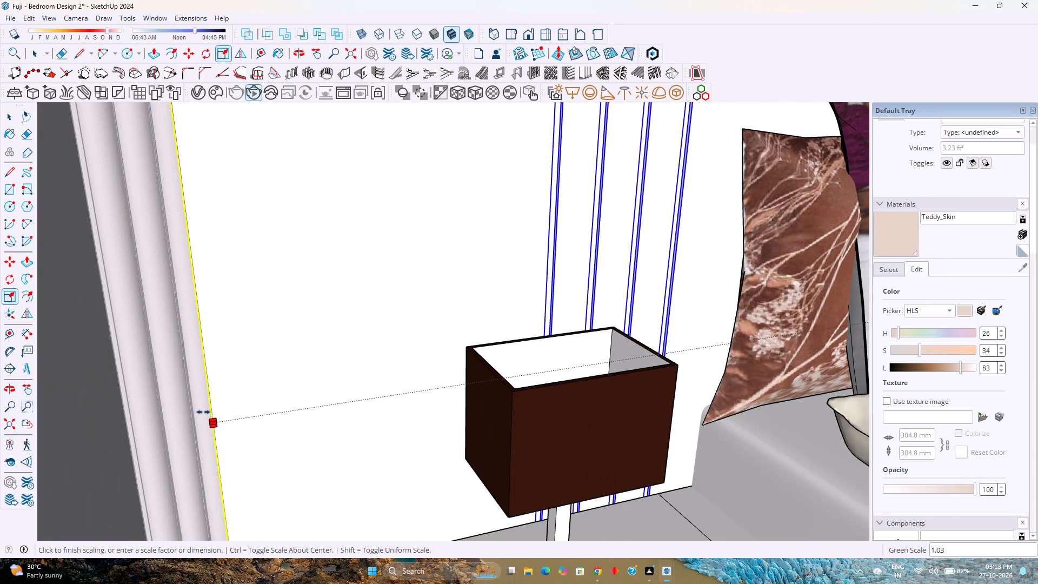
left_click(195, 410)
scroll(195, 410, "down", 12)
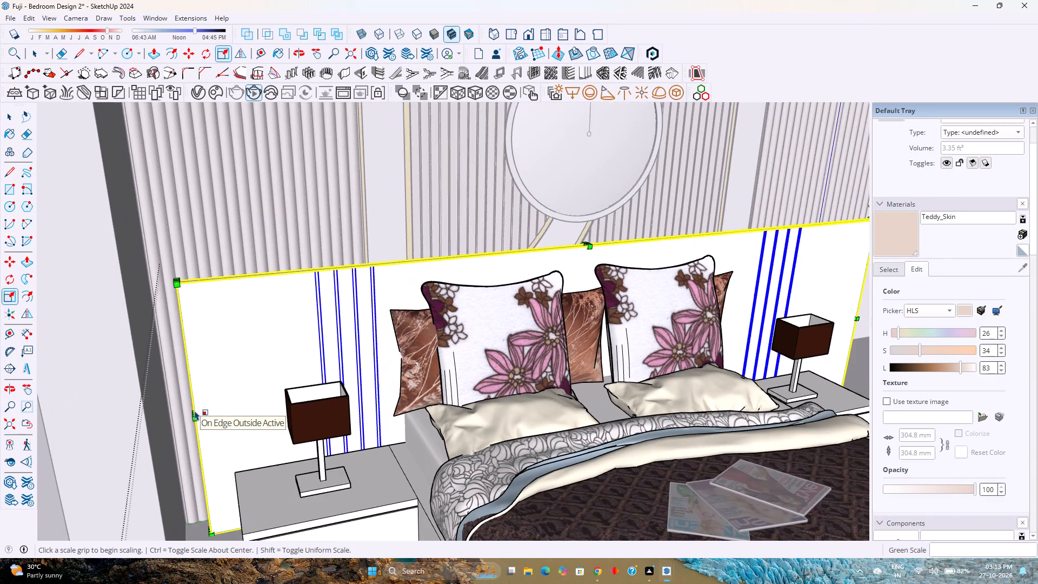
scroll(301, 408, "down", 4)
Scale the headboard by about 1.03 again on the side away from the dressing unit, out to the fluted panel's outer edge.
middle_click_drag(312, 408, 144, 369)
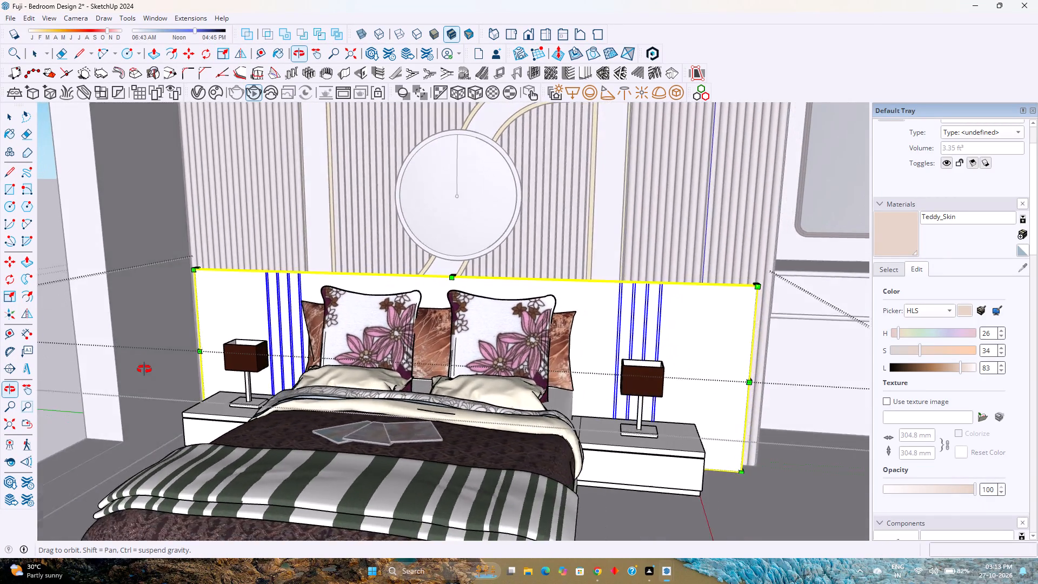
middle_click_drag(144, 369, 259, 419)
middle_click(259, 419)
scroll(178, 403, "up", 3)
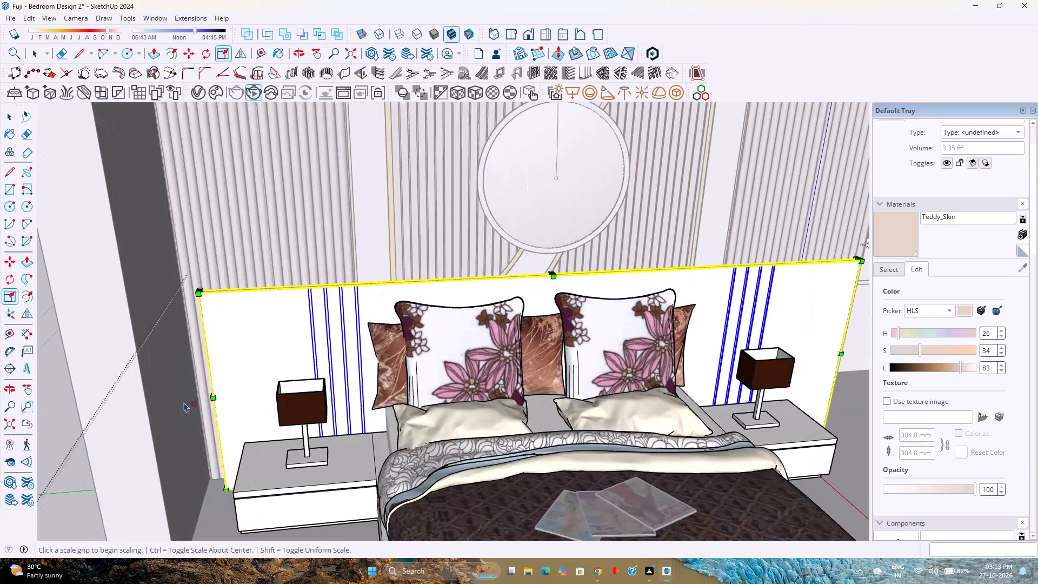
scroll(184, 402, "up", 12)
middle_click_drag(201, 397, 244, 423)
middle_click(244, 423)
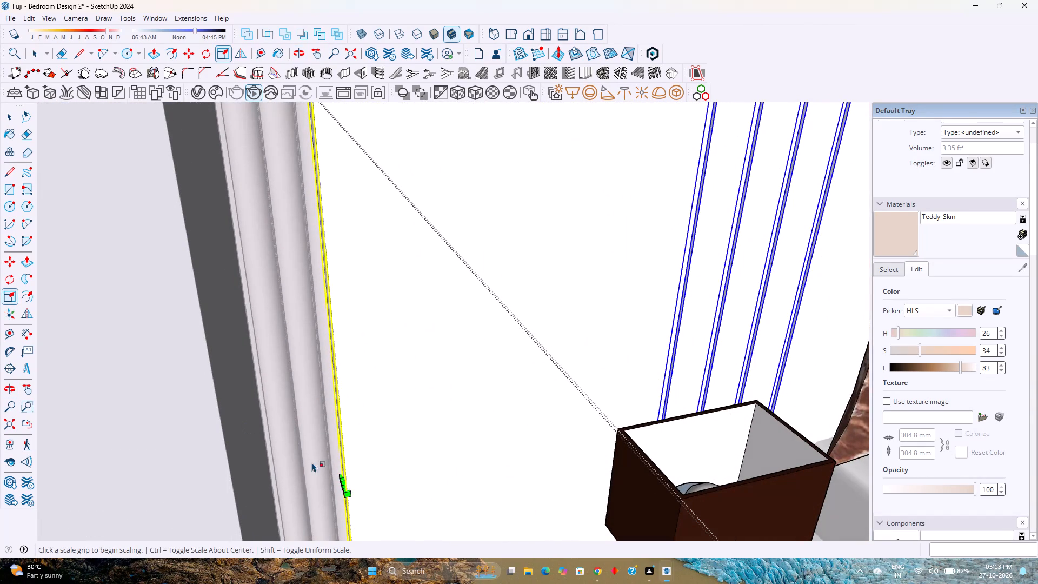
left_click(342, 482)
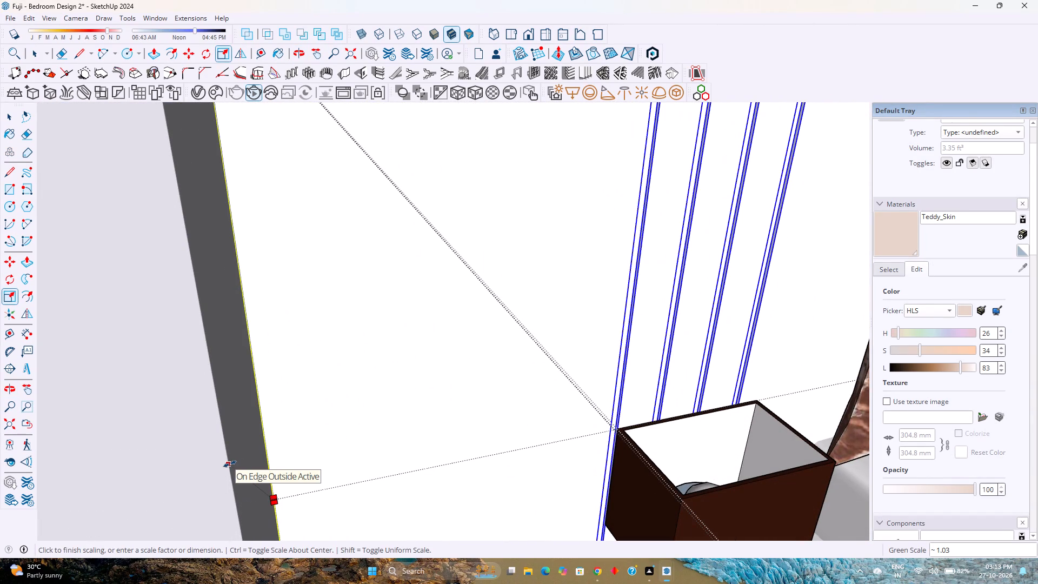
left_click(230, 464)
middle_click_drag(315, 455, 171, 446)
middle_click(171, 446)
scroll(171, 446, "down", 5)
key("space")
scroll(313, 438, "down", 7)
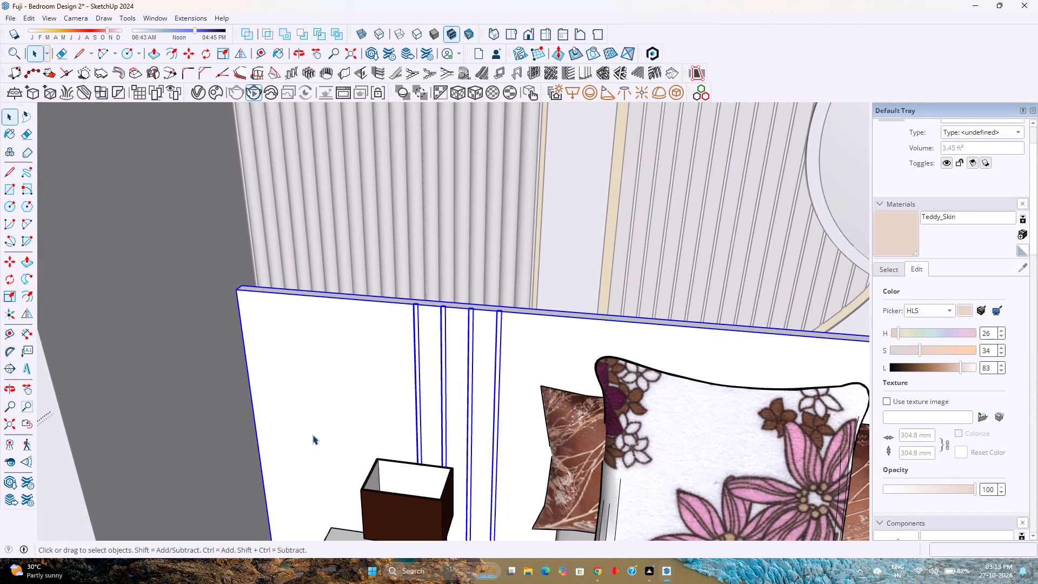
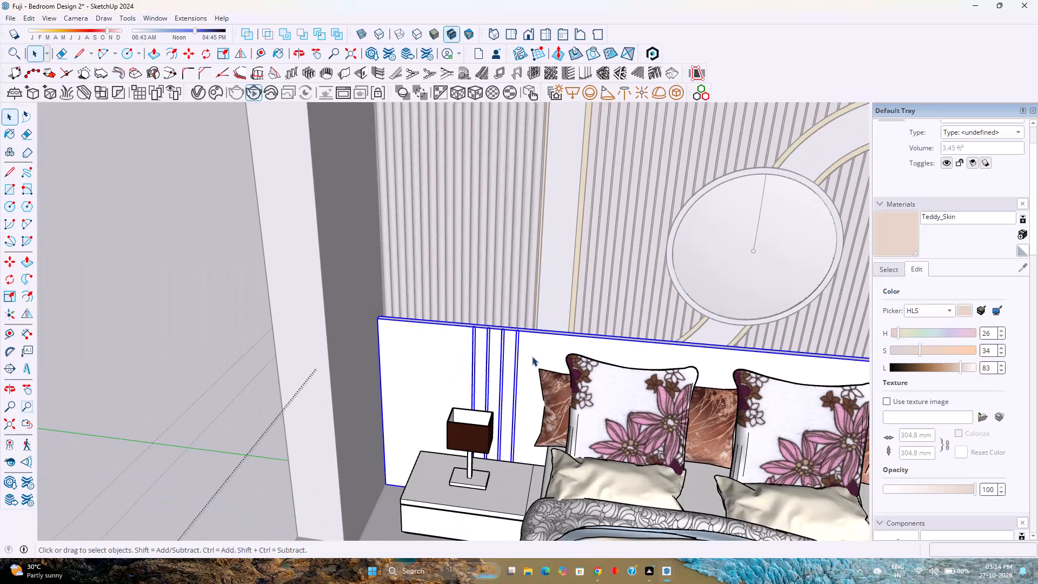
Examine the resized headboard from several angles, checking how it fits the feature wall, bedside tables and whole bedroom.
key("Escape")
scroll(532, 362, "down", 2)
middle_click_drag(562, 408, 470, 367, "shift")
middle_click(469, 366, "shift")
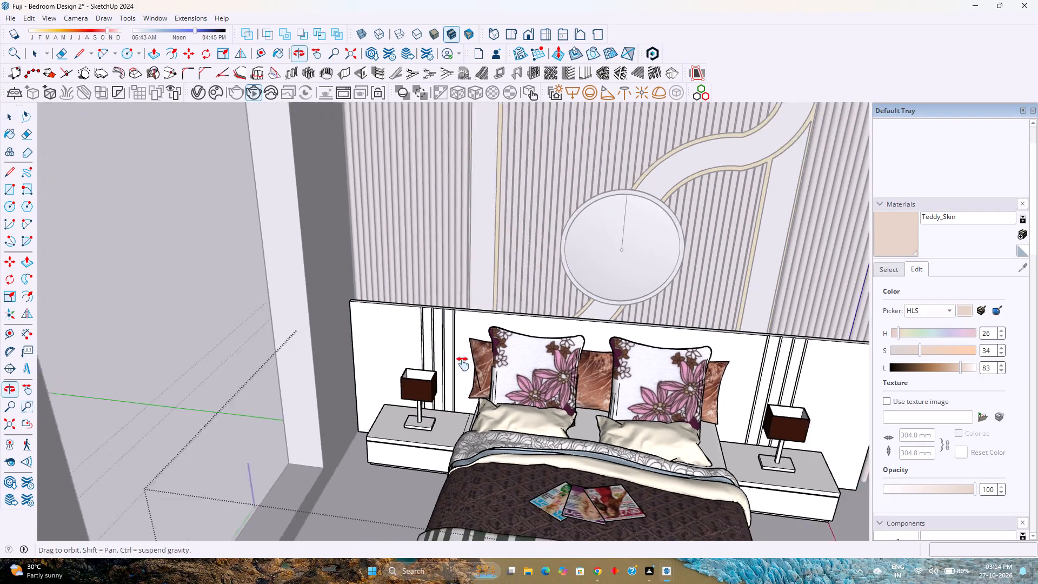
scroll(463, 364, "down", 6)
key("Escape")
scroll(554, 430, "down", 2)
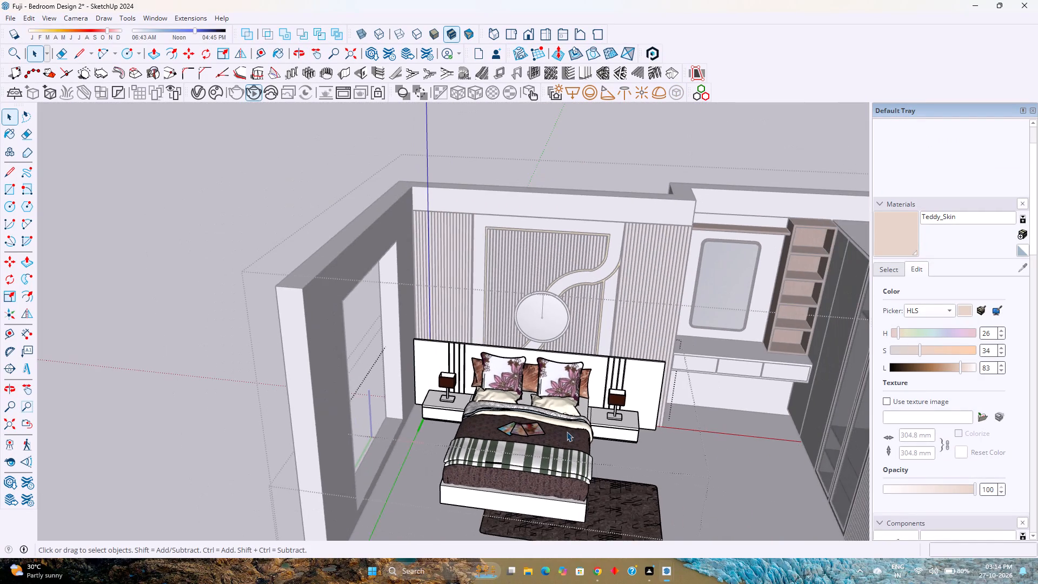
middle_click_drag(562, 430, 419, 367, "shift")
middle_click(419, 367, "shift")
scroll(454, 381, "up", 4)
scroll(460, 365, "down", 3)
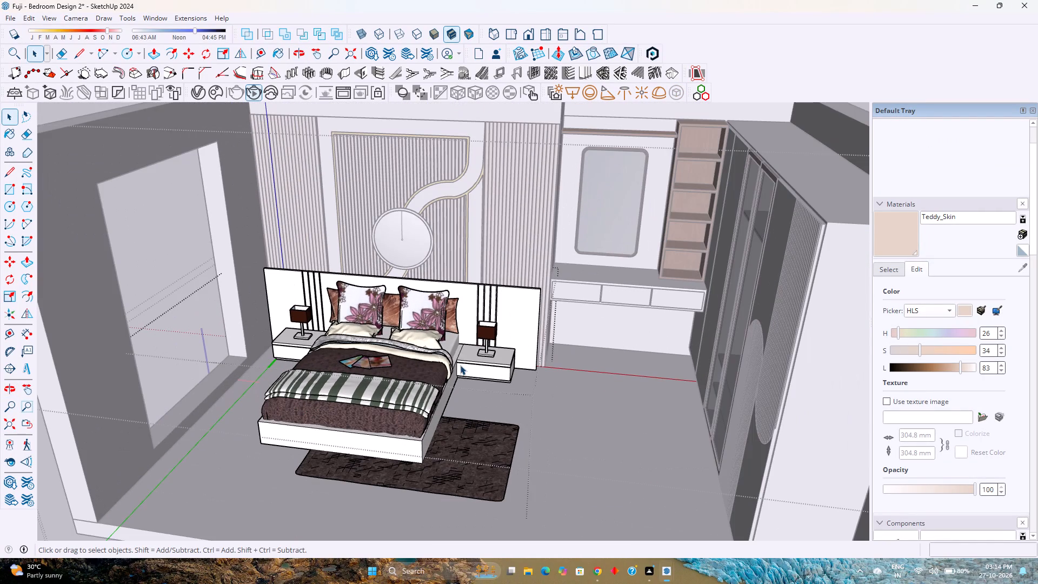
key("Escape")
scroll(462, 363, "down", 3)
key("Escape")
scroll(462, 363, "down", 2)
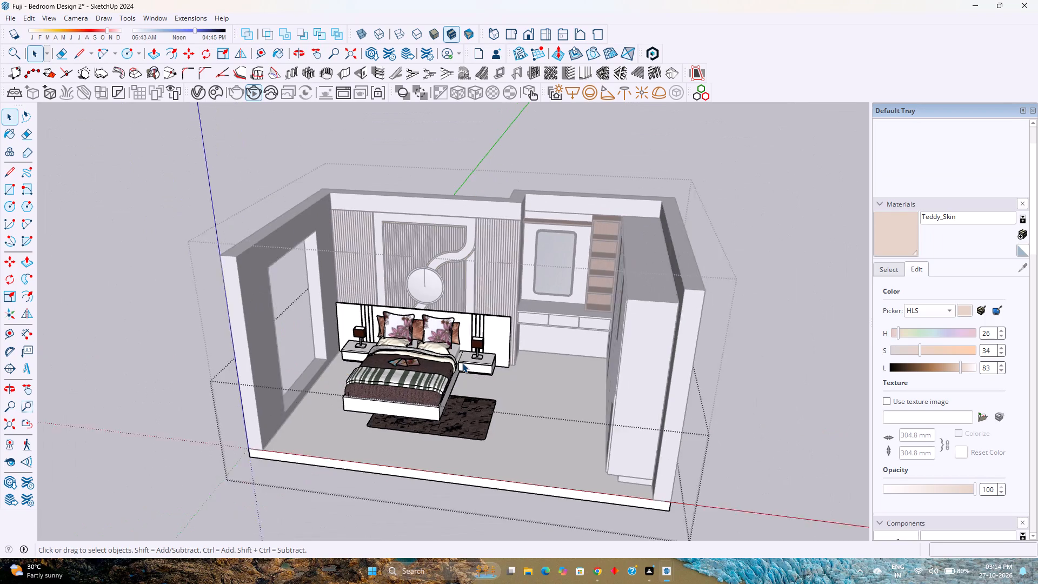
scroll(462, 363, "down", 1)
key("Escape")
middle_click_drag(494, 391, 384, 389, "shift")
middle_click(384, 389, "shift")
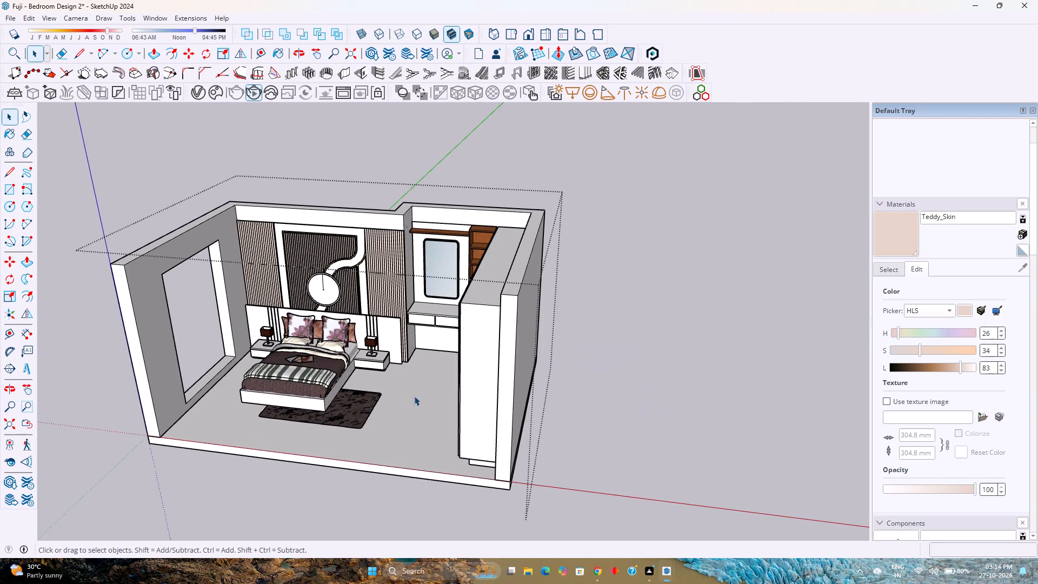
Open the dressing unit's drawer nearest the wardrobe and push its front face in by 0.25 inch.
middle_click_drag(415, 396, 511, 321)
scroll(470, 330, "up", 8)
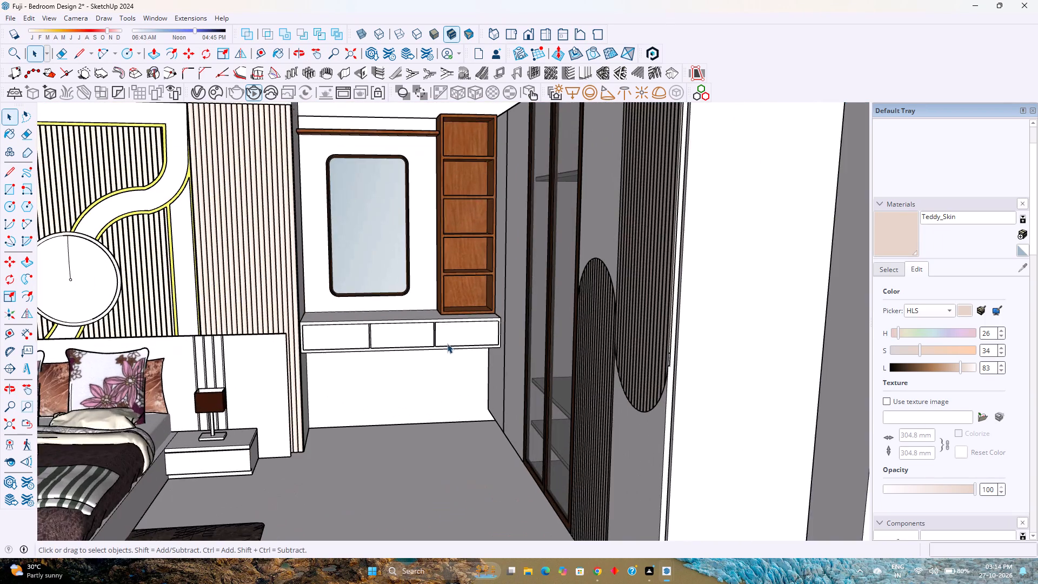
scroll(447, 343, "up", 2)
scroll(357, 336, "up", 4)
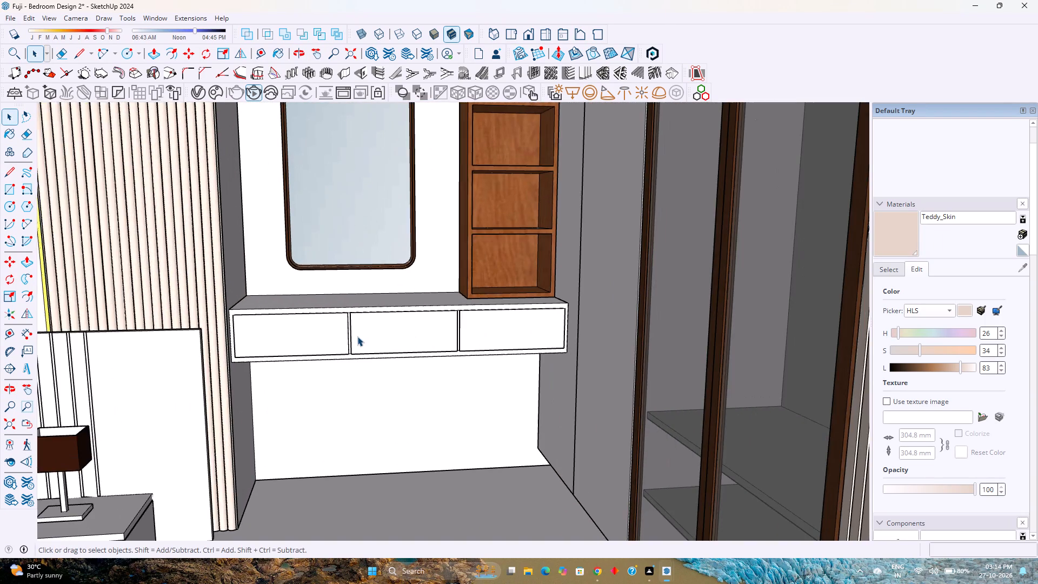
scroll(357, 336, "up", 1)
middle_click_drag(357, 336, 396, 412)
scroll(571, 376, "up", 8)
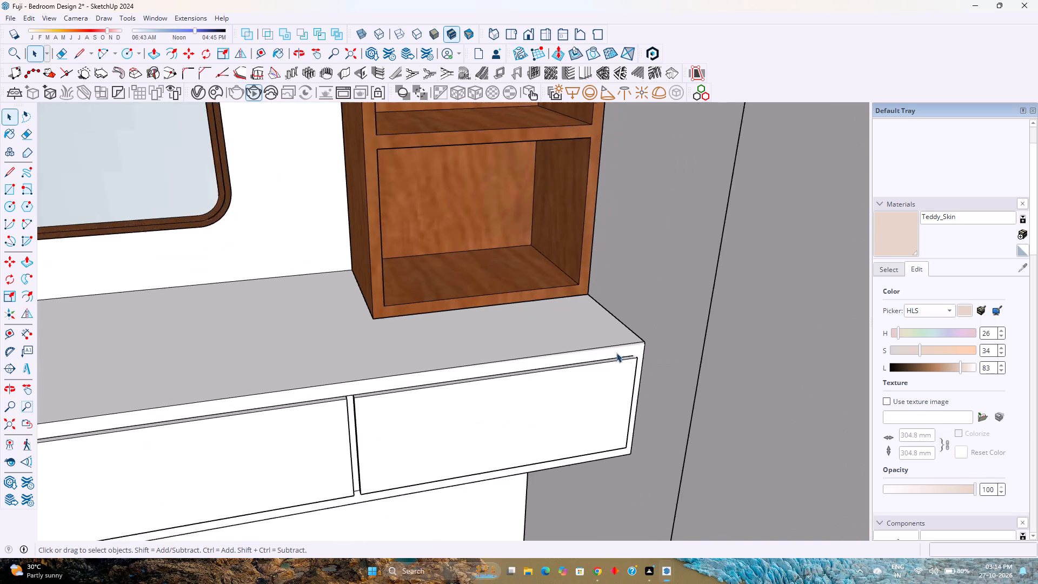
scroll(616, 353, "up", 11)
middle_click(638, 353)
middle_click_drag(638, 353, 643, 391)
middle_click(643, 391)
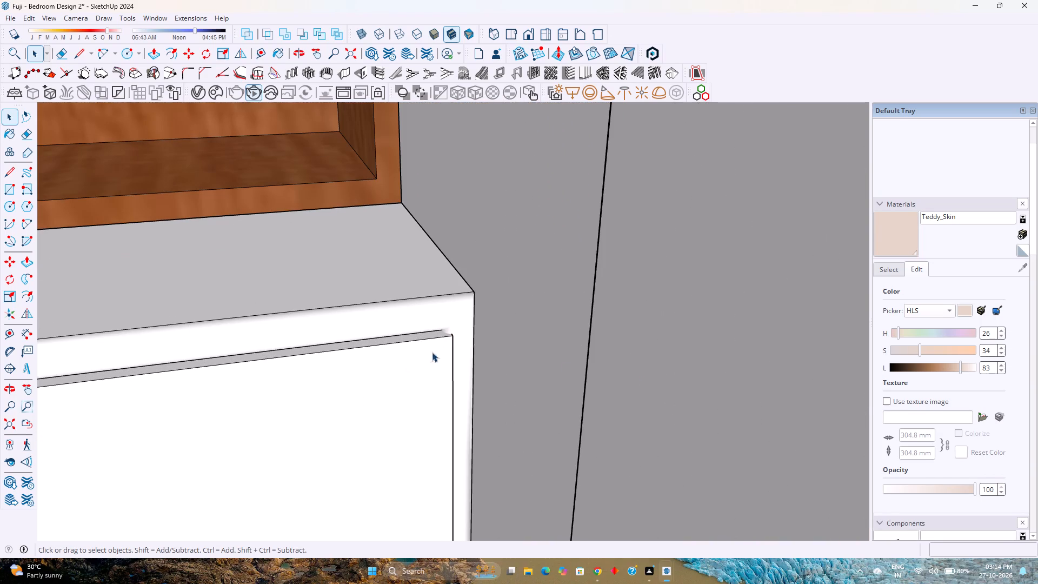
double_click(401, 364)
middle_click_drag(402, 361, 726, 284, "shift")
double_click(611, 324)
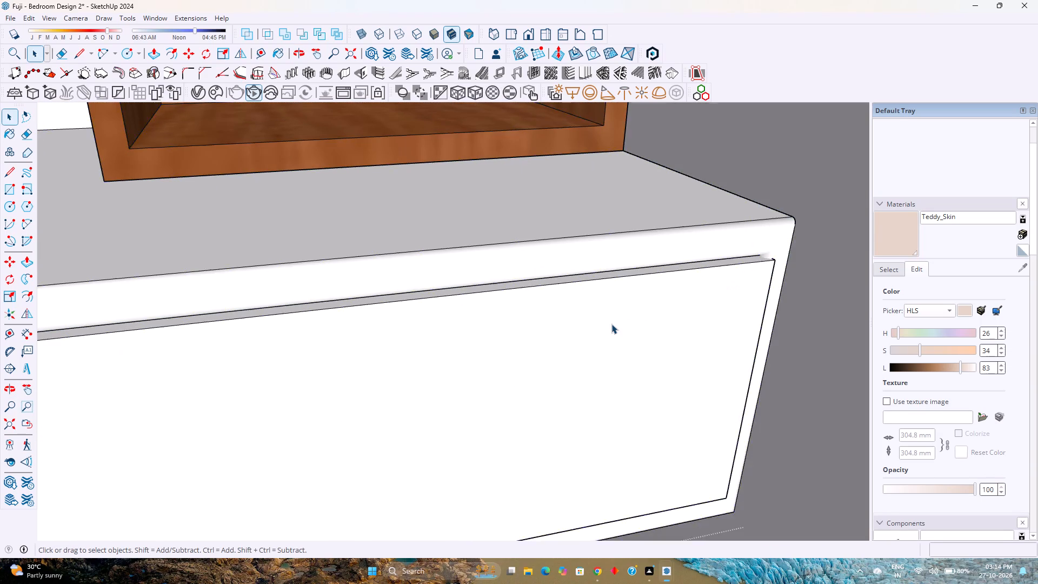
scroll(600, 324, "up", 3)
left_click(600, 324)
key("p")
left_click(596, 326)
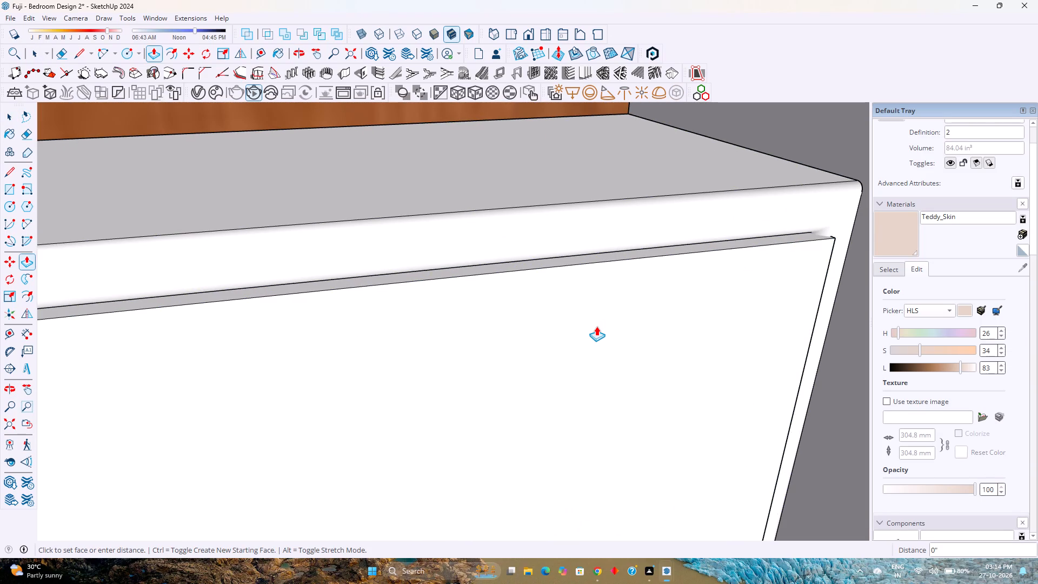
key("space")
left_click(564, 339)
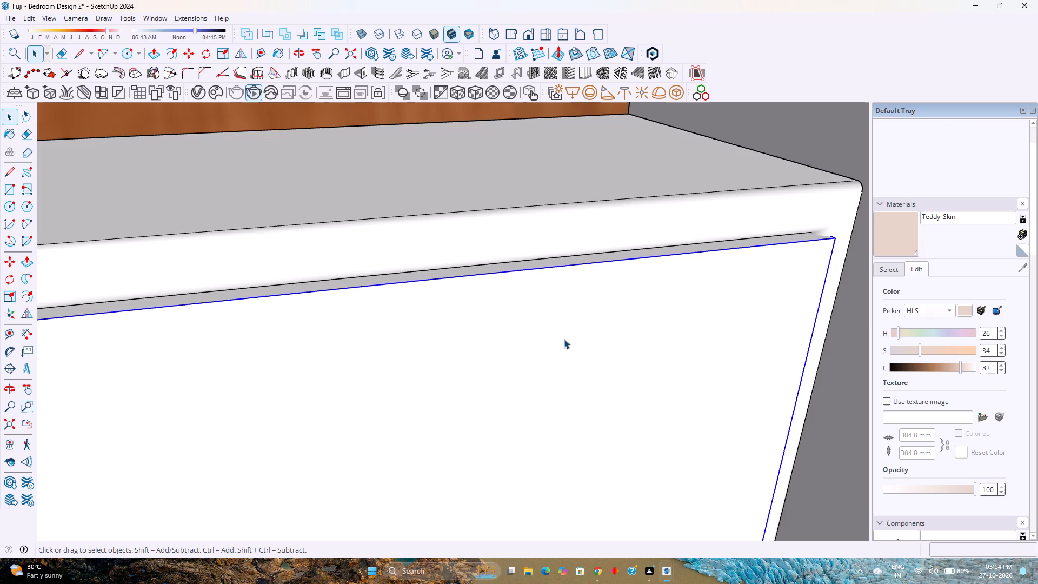
double_click(564, 339)
key("p")
left_click(564, 349)
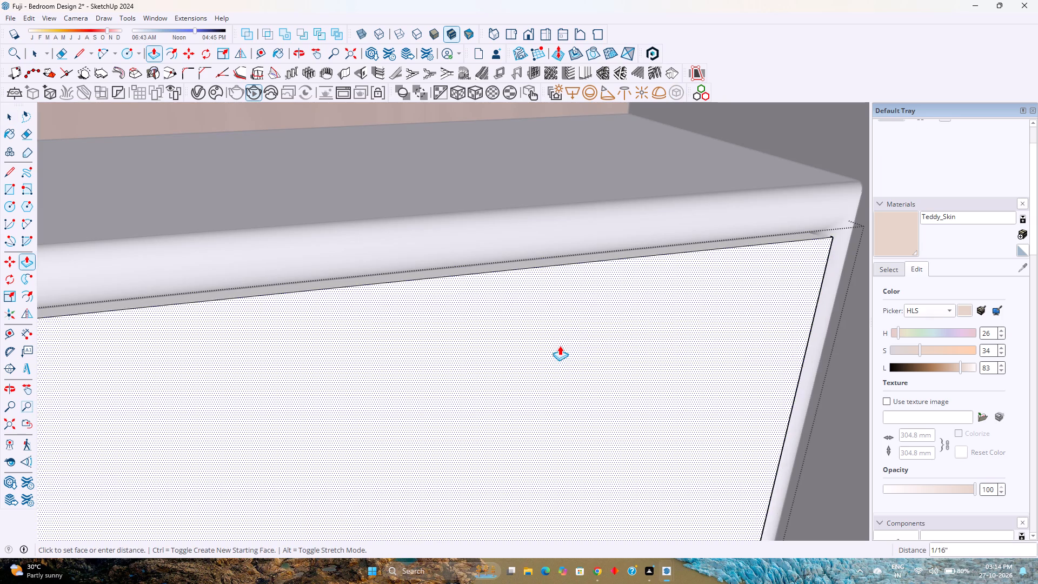
type("0.25")
key("Return")
key("space")
key("Escape")
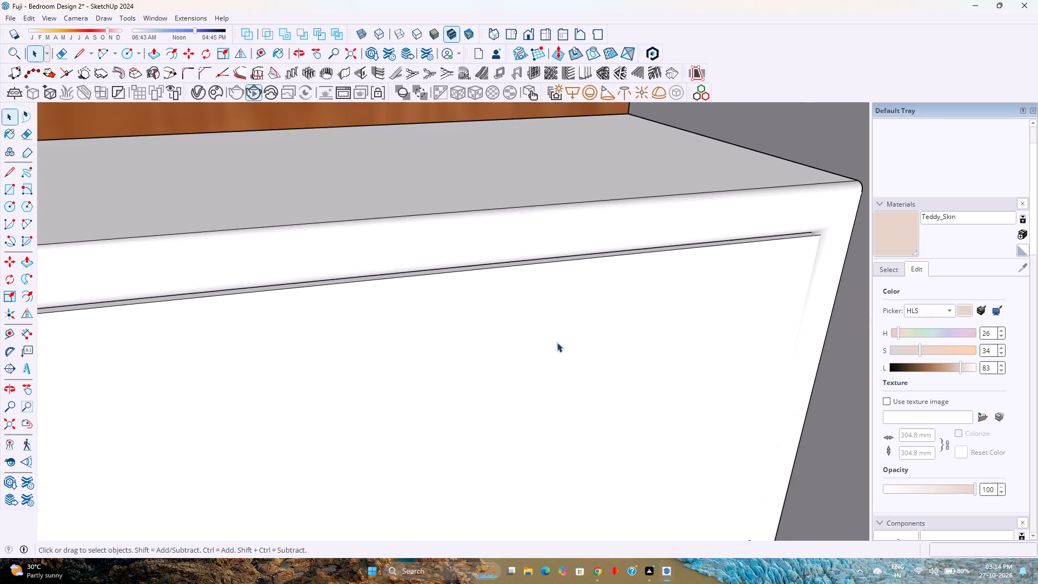
Review the dressing unit's drawer fronts up close and the full bedroom from the open front side.
scroll(582, 347, "down", 5)
middle_click_drag(589, 348, 503, 294)
middle_click(503, 294)
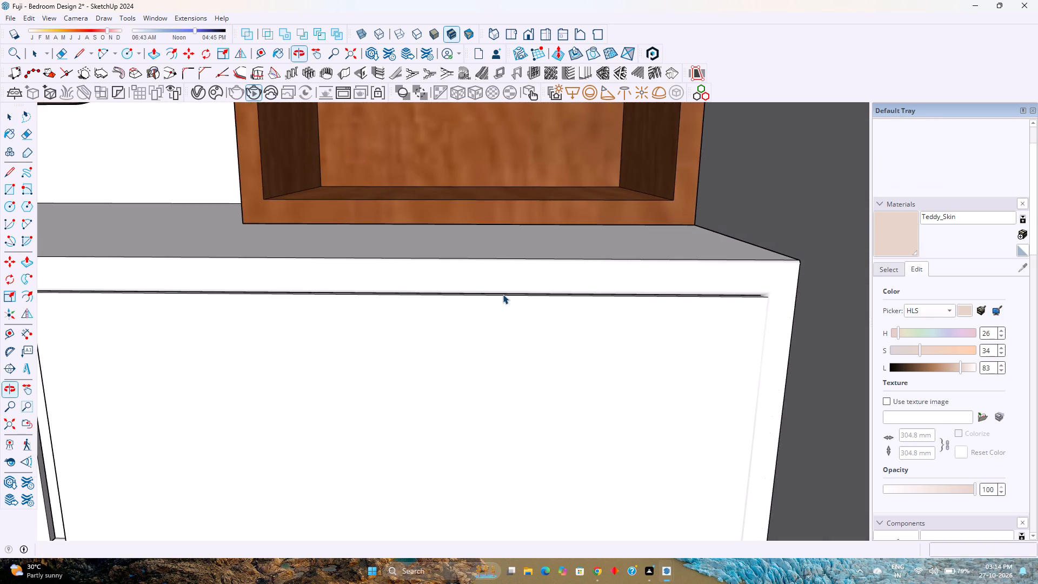
scroll(503, 294, "down", 7)
middle_click_drag(508, 309, 598, 301, "shift")
middle_click(598, 301)
scroll(616, 297, "up", 1)
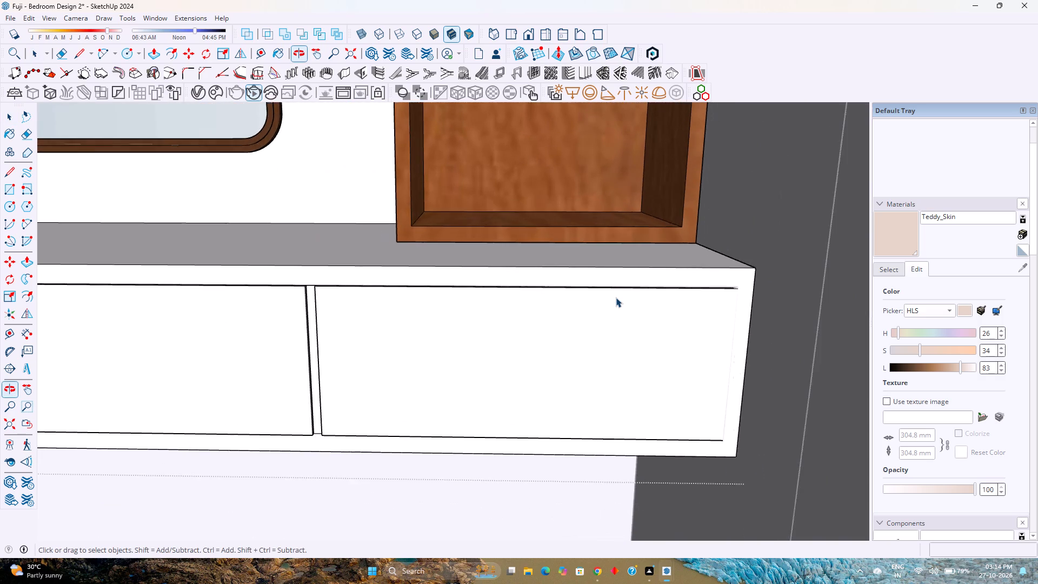
scroll(616, 297, "down", 17)
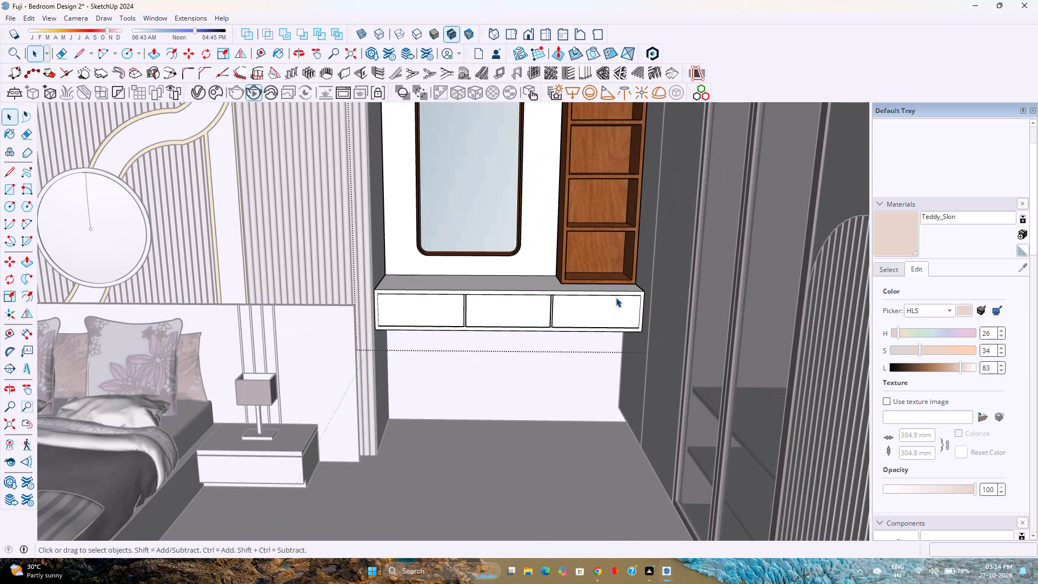
key("Escape")
scroll(616, 297, "down", 4)
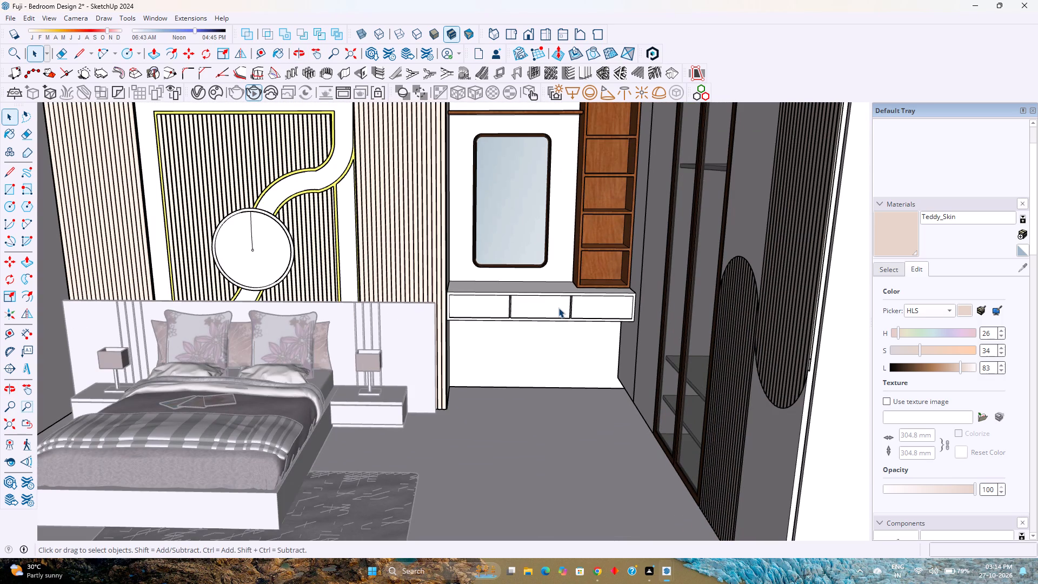
scroll(547, 330, "down", 2)
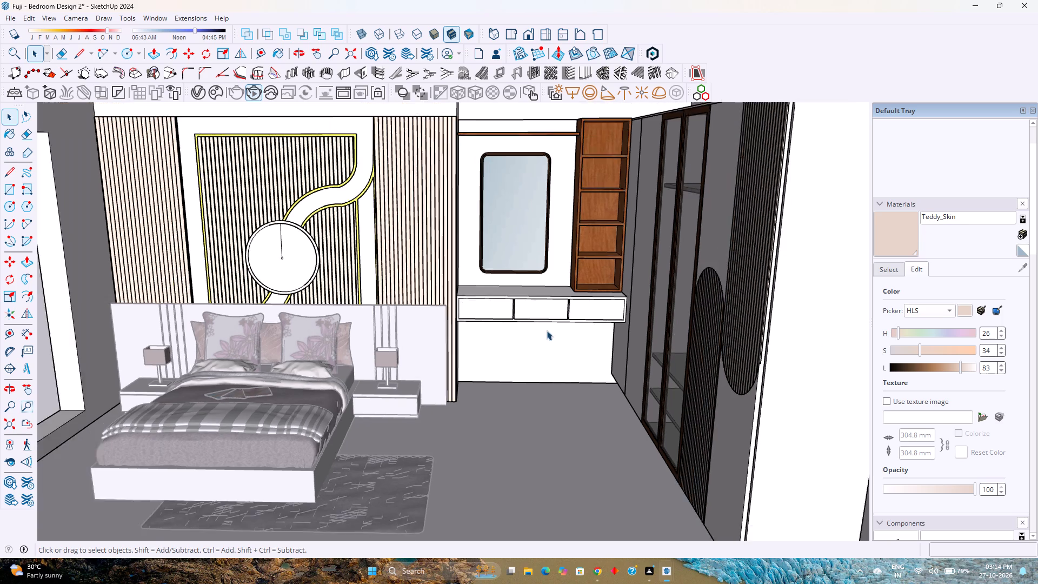
scroll(547, 330, "down", 1)
key("Escape")
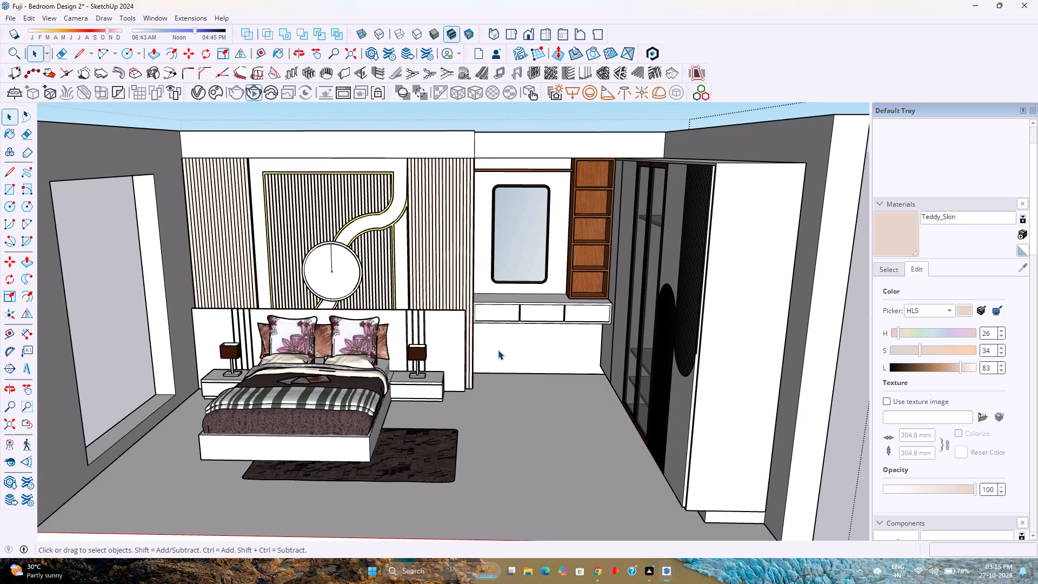
scroll(498, 350, "down", 3)
middle_click_drag(508, 339, 521, 290)
middle_click(521, 290)
Select the Bed Back Round Light emissive material in the V-Ray Asset Editor.
left_click(198, 92)
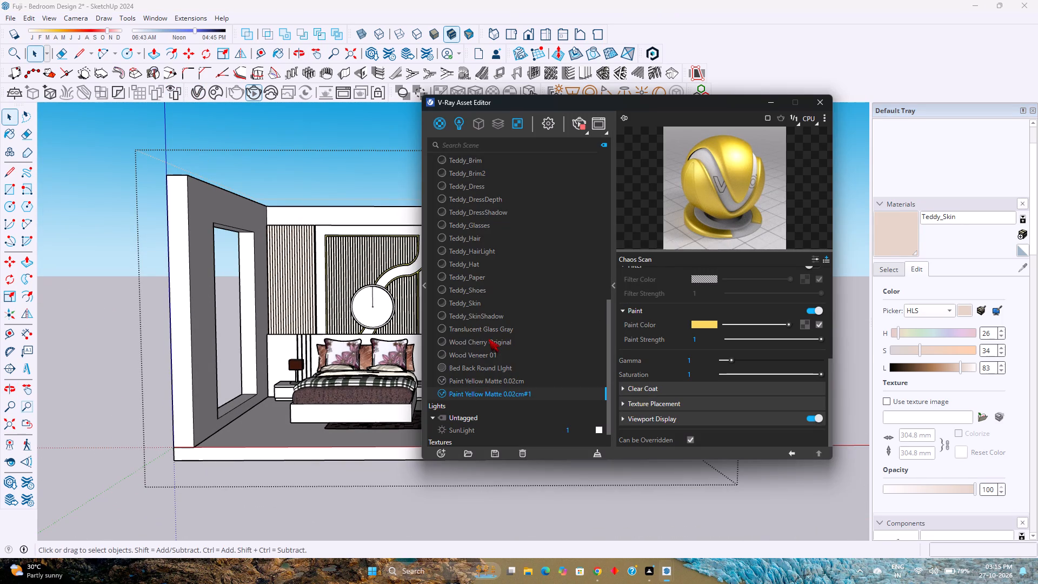
left_click(485, 371)
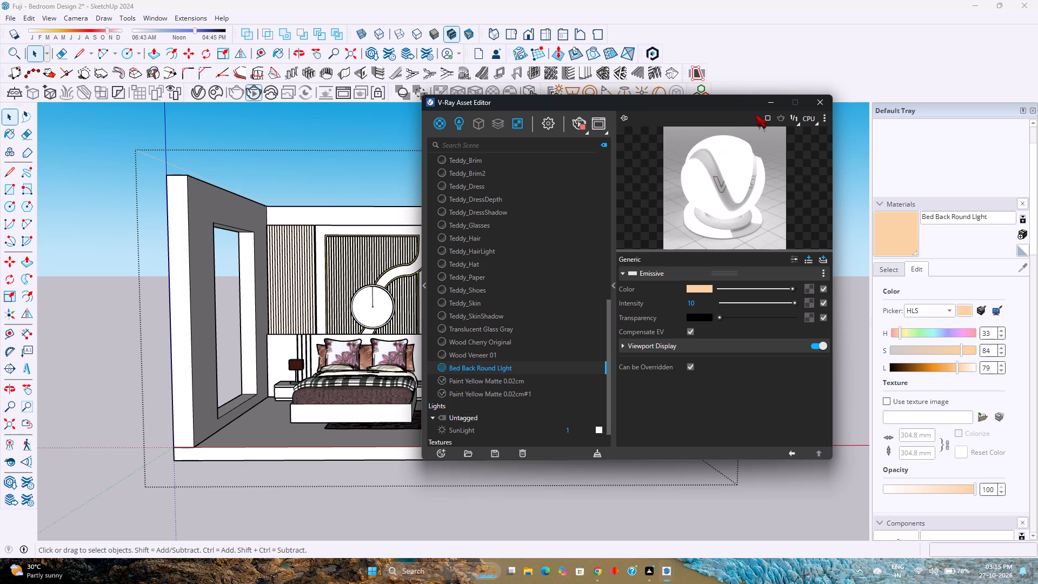
left_click(773, 101)
Open the nested groups of the round wall feature above the bed and select the inner disc.
scroll(366, 297, "up", 5)
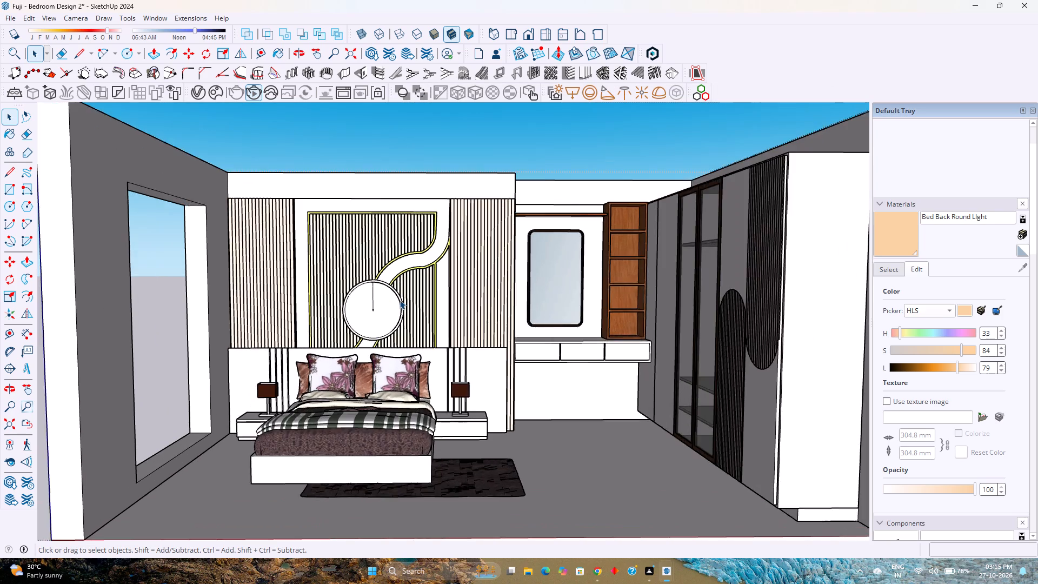
scroll(400, 300, "up", 7)
double_click(384, 307)
scroll(384, 307, "up", 3)
double_click(384, 307)
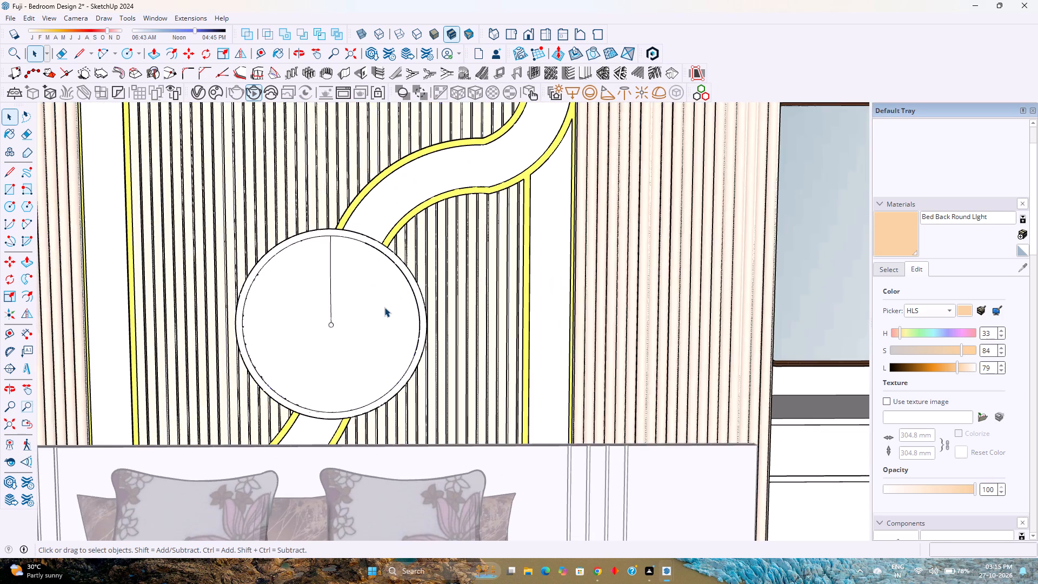
scroll(384, 307, "up", 2)
left_click(384, 307)
double_click(384, 307)
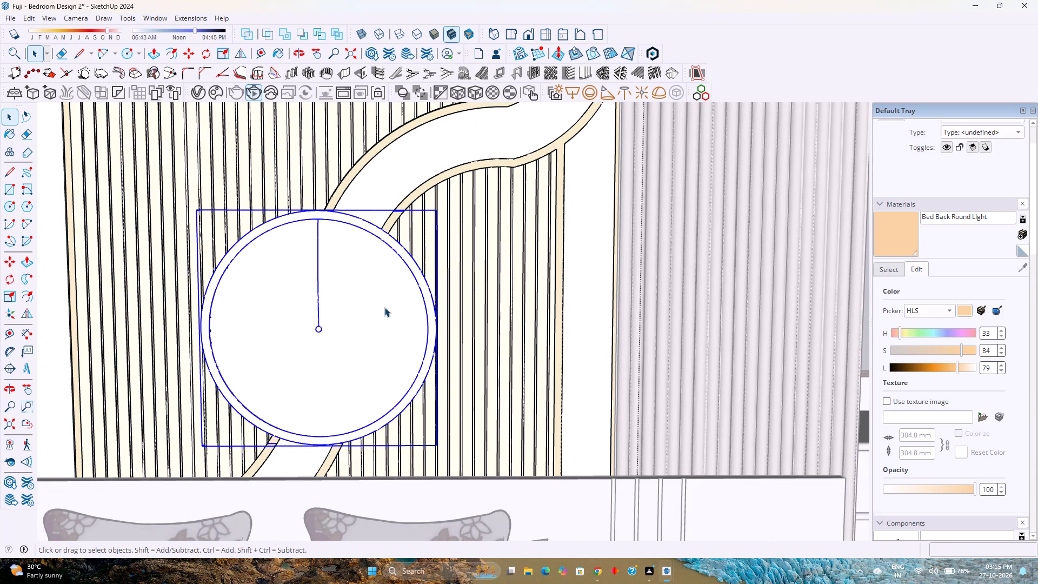
scroll(388, 307, "up", 1)
triple_click(388, 307)
scroll(388, 307, "up", 1)
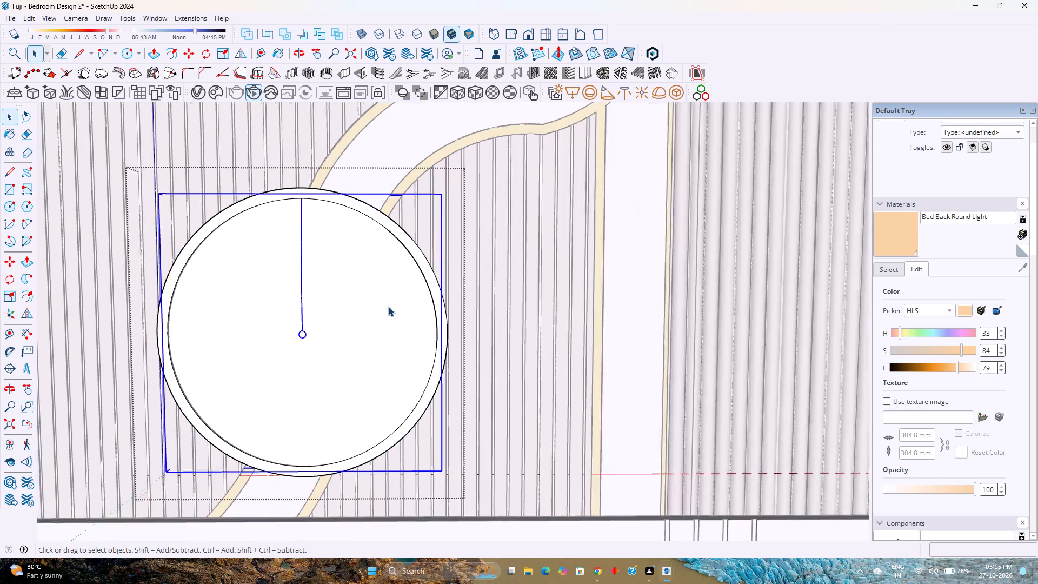
scroll(388, 307, "up", 1)
middle_click_drag(388, 307, 237, 455)
middle_click(237, 455)
Move the inner disc about 1/4" along the green axis, using the feature panel's upper corner beside the fluted panel as reference.
key("m")
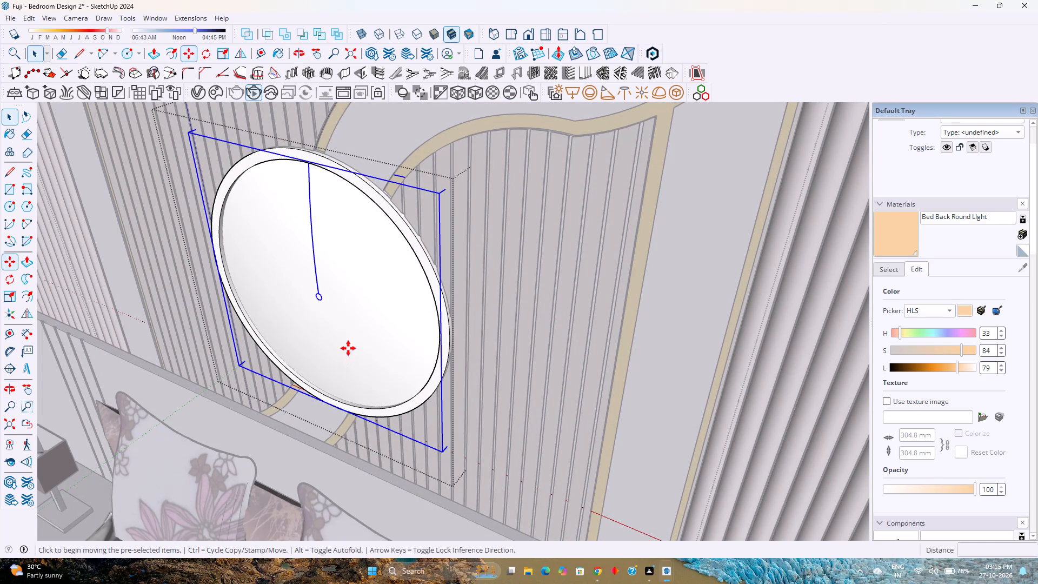
left_click(438, 194)
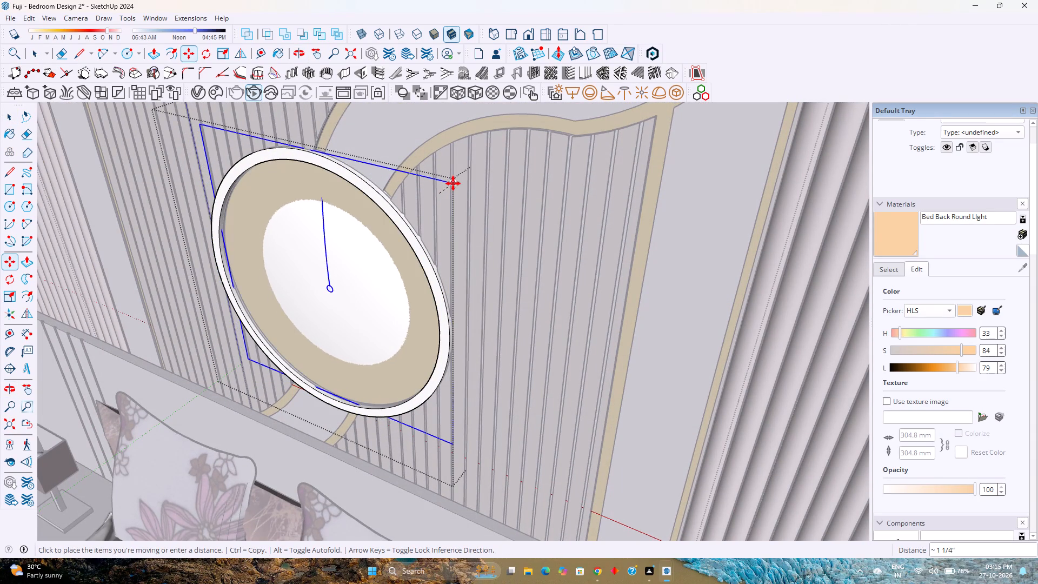
key("Escape")
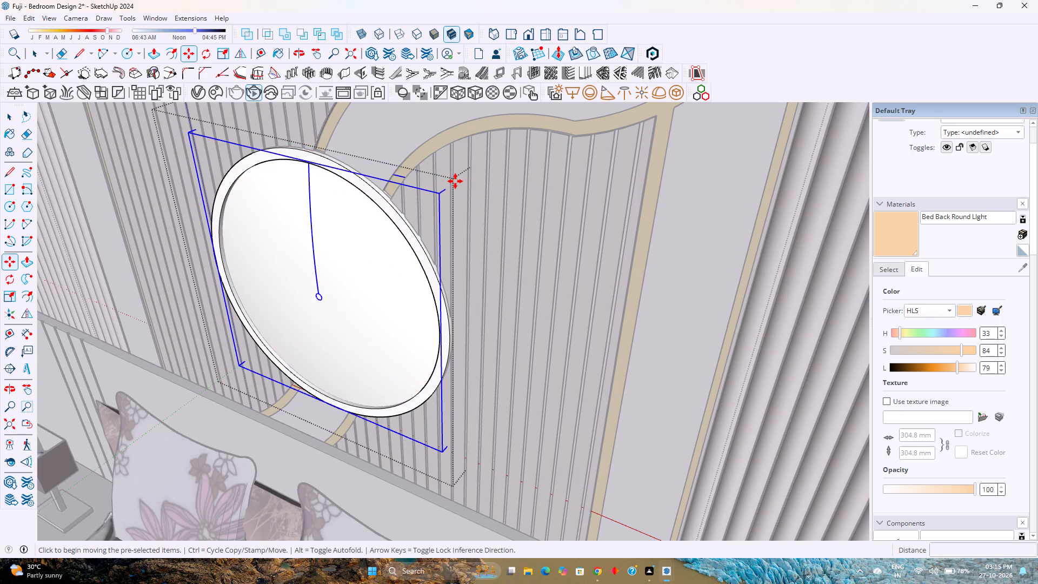
scroll(456, 182, "up", 4)
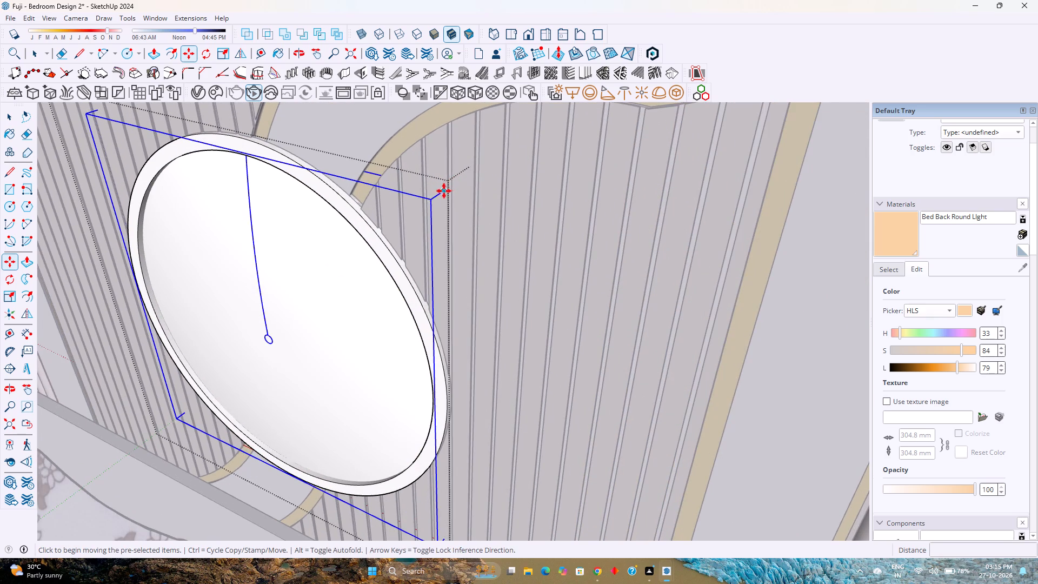
scroll(440, 198, "up", 3)
left_click(448, 192)
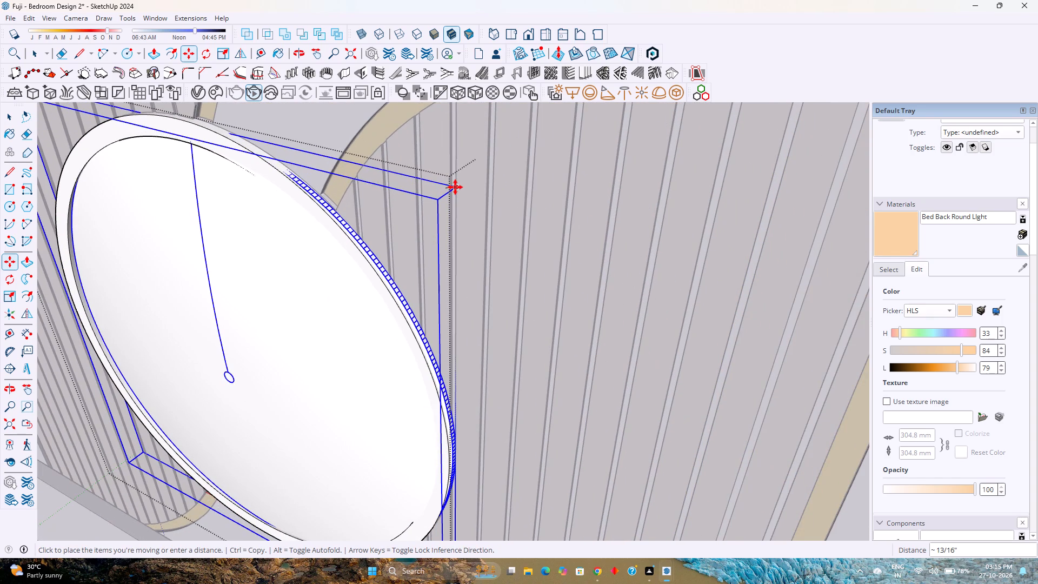
key("Left")
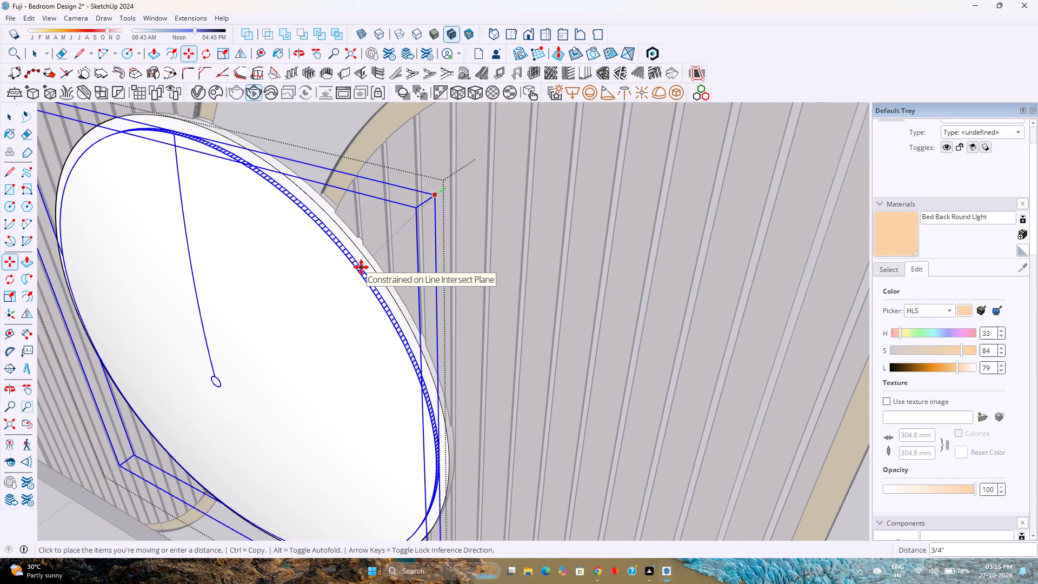
key("Right")
key("Left")
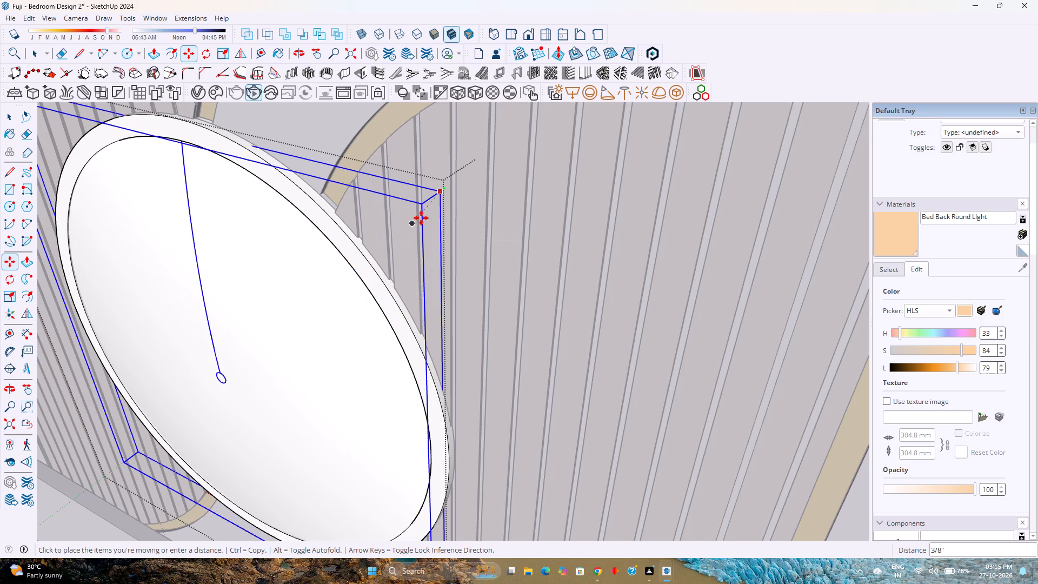
scroll(454, 193, "up", 5)
middle_click(456, 214)
middle_click_drag(456, 214, 408, 222)
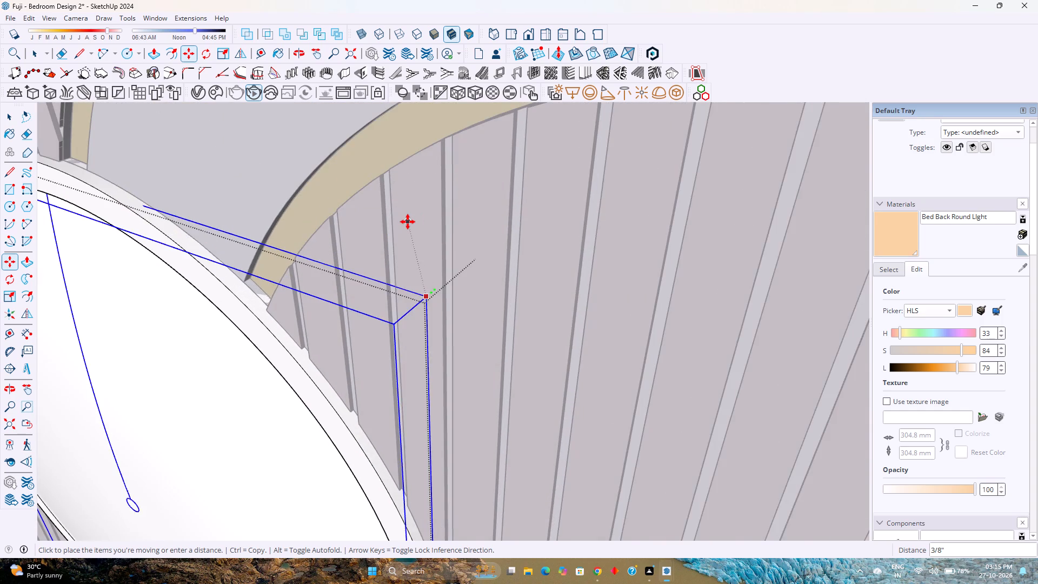
scroll(408, 222, "down", 20)
scroll(408, 222, "down", 5)
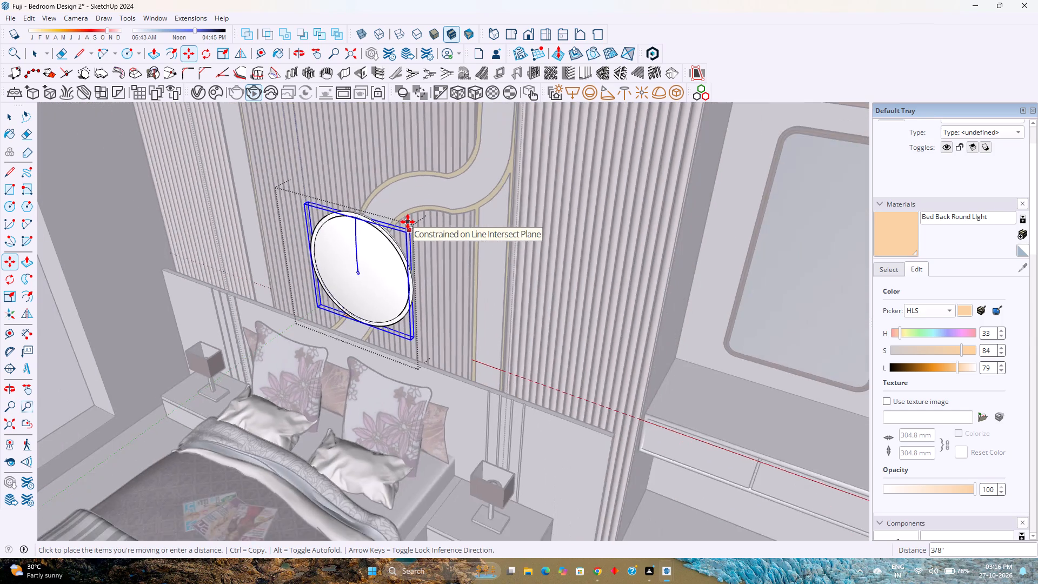
middle_click_drag(408, 222, 385, 443, "shift")
scroll(451, 353, "up", 2)
scroll(494, 305, "up", 3)
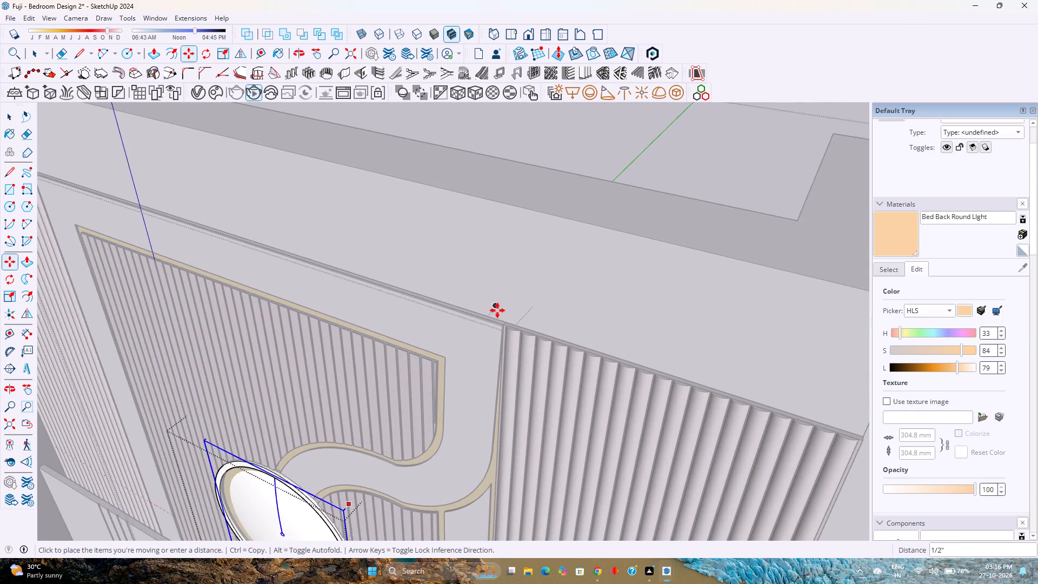
scroll(501, 326, "up", 8)
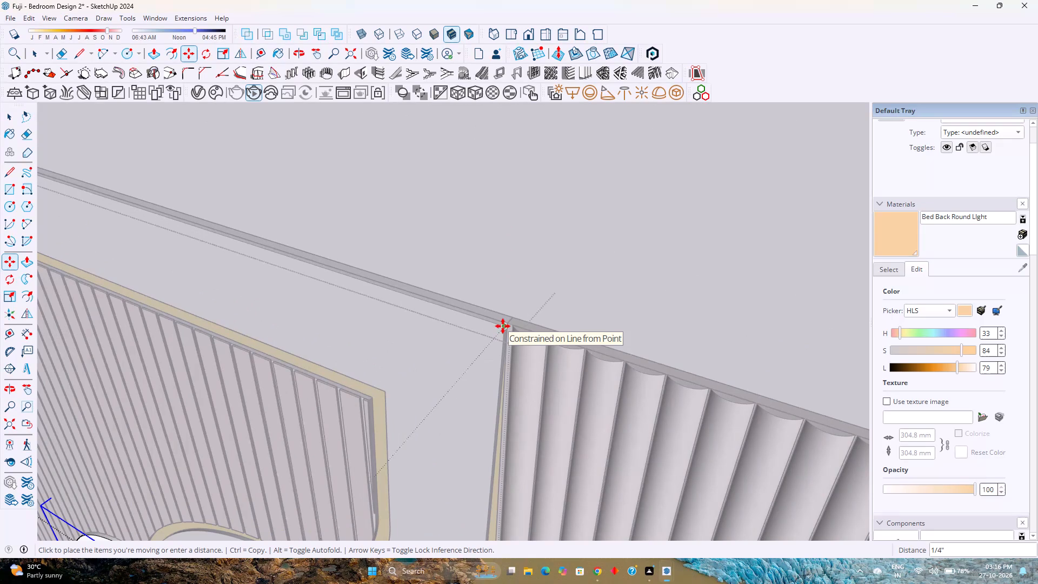
left_click(503, 326)
Move the inner disc again along the green axis by about 3/4", referencing the top corner of the fluted panel.
scroll(503, 326, "down", 10)
middle_click_drag(391, 409, 431, 317, "shift")
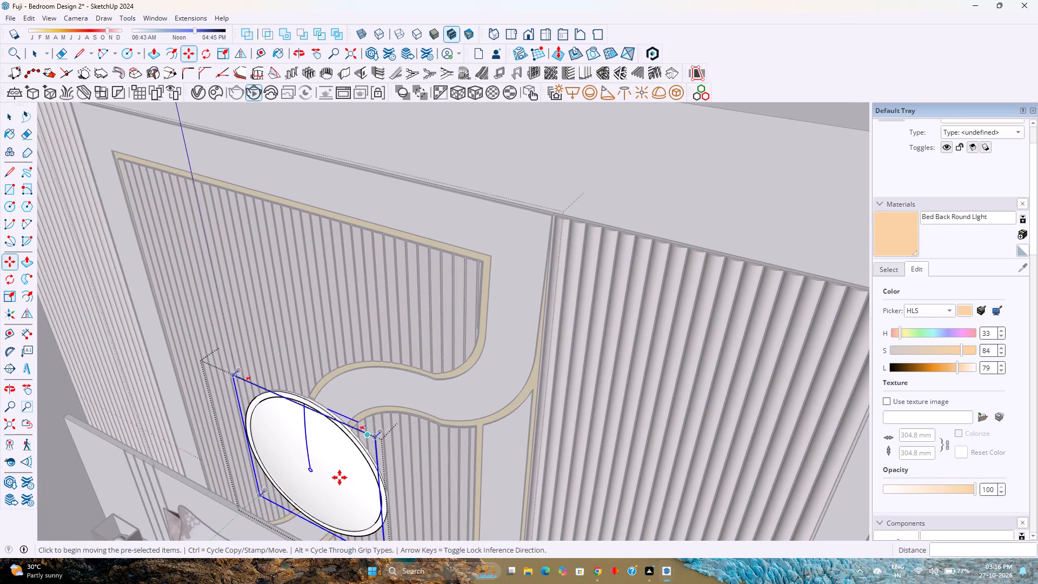
scroll(312, 541, "up", 9)
middle_click_drag(318, 462, 253, 401)
middle_click(253, 401)
scroll(253, 401, "down", 2)
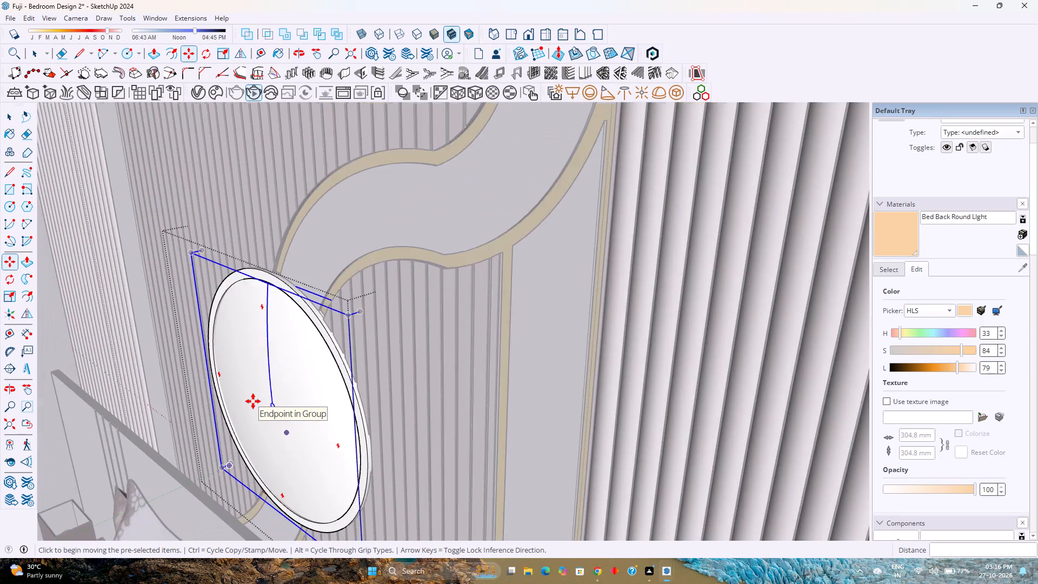
scroll(253, 401, "down", 6)
middle_click_drag(354, 363, 324, 545, "shift")
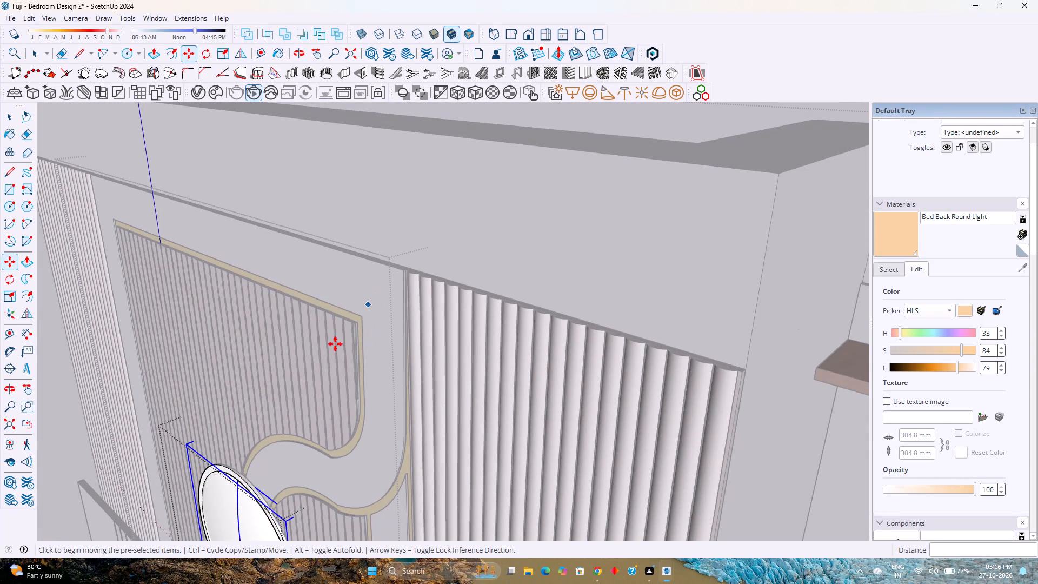
left_click(296, 515)
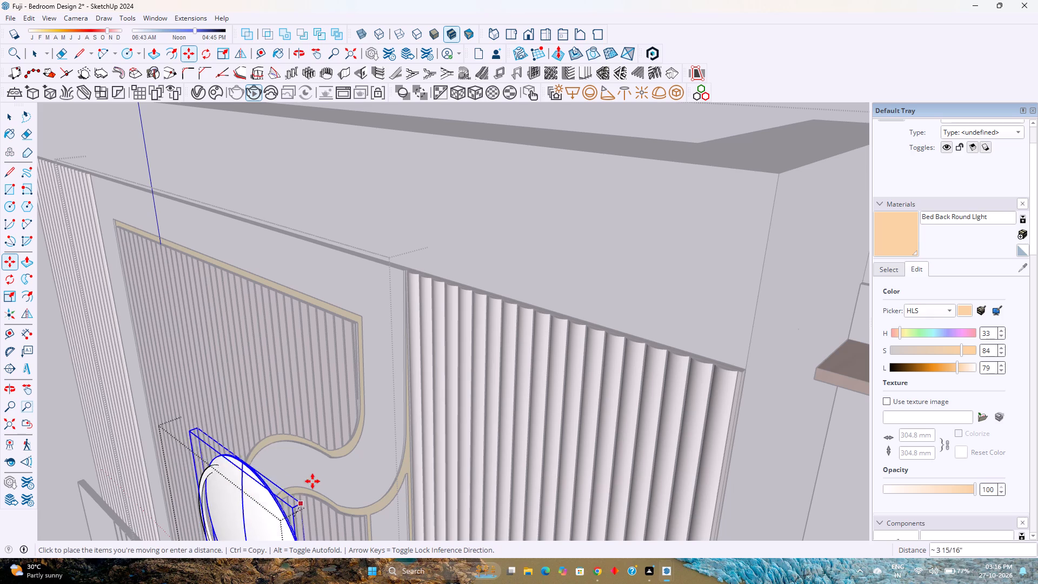
key("Left")
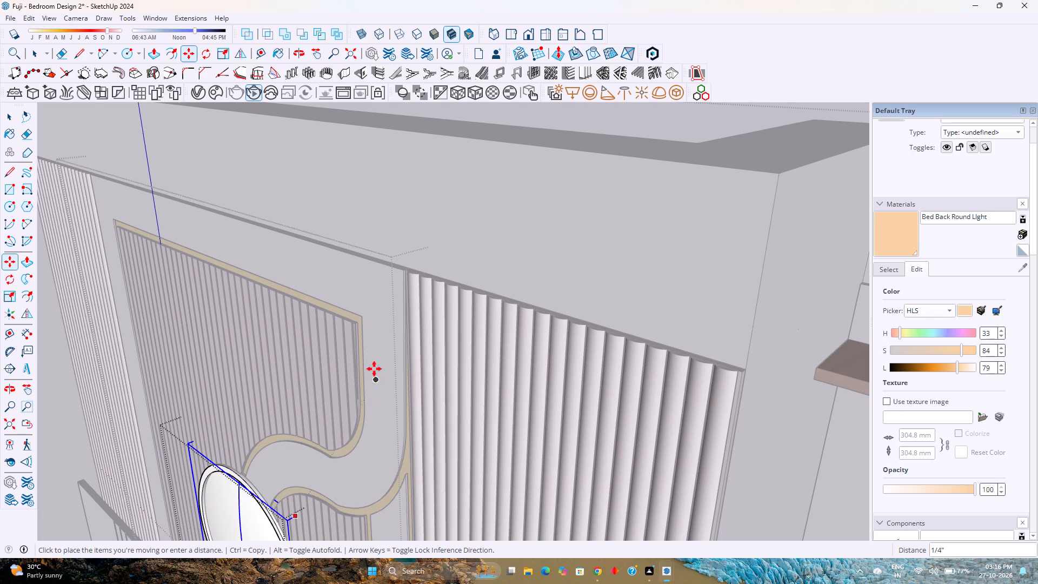
left_click(410, 266)
Examine how deep the inner disc sits within its round ring from oblique and frontal angles.
middle_click_drag(355, 381, 361, 373)
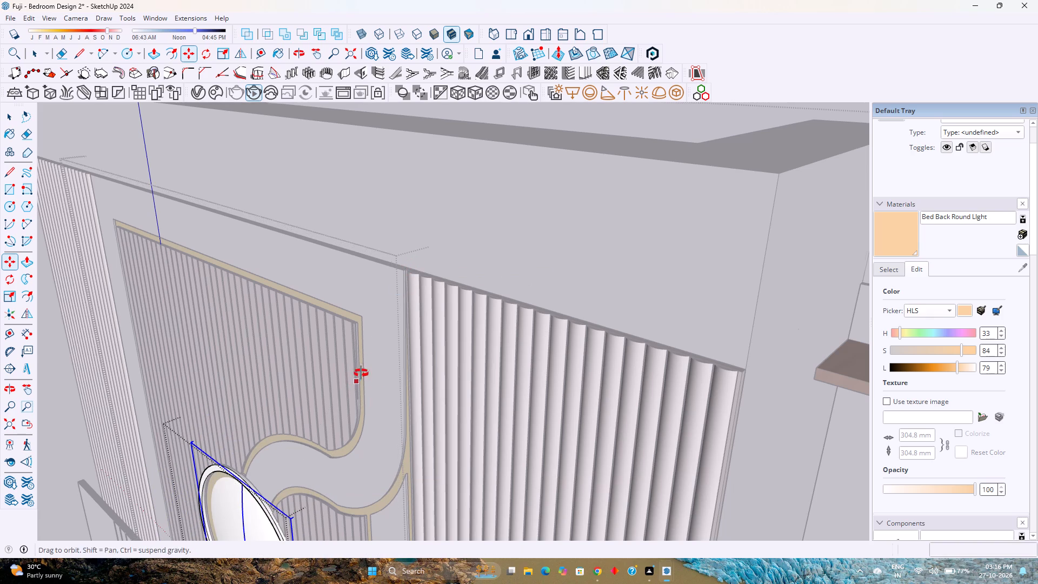
middle_click_drag(361, 373, 391, 347)
scroll(396, 344, "down", 9)
middle_click_drag(279, 464, 340, 379, "shift")
middle_click(341, 379, "shift")
scroll(356, 434, "up", 2)
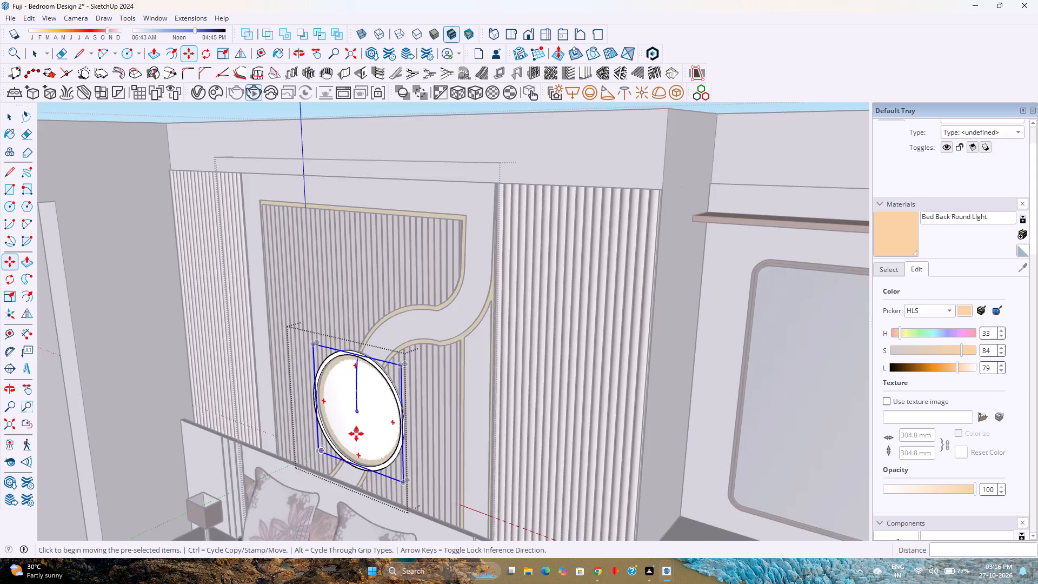
scroll(356, 434, "up", 10)
middle_click_drag(357, 434, 271, 498)
middle_click(271, 498)
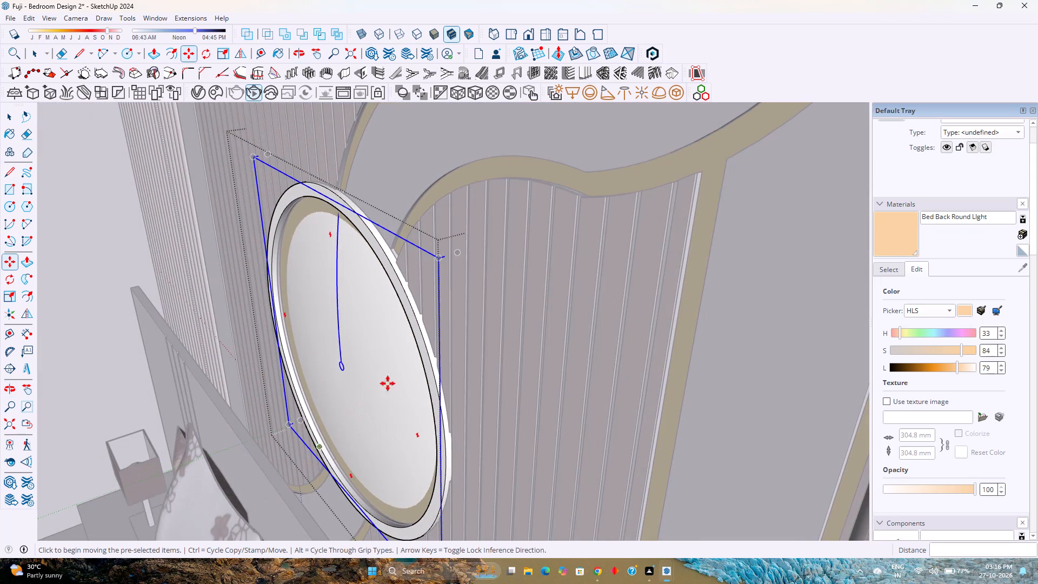
middle_click_drag(390, 347, 653, 274)
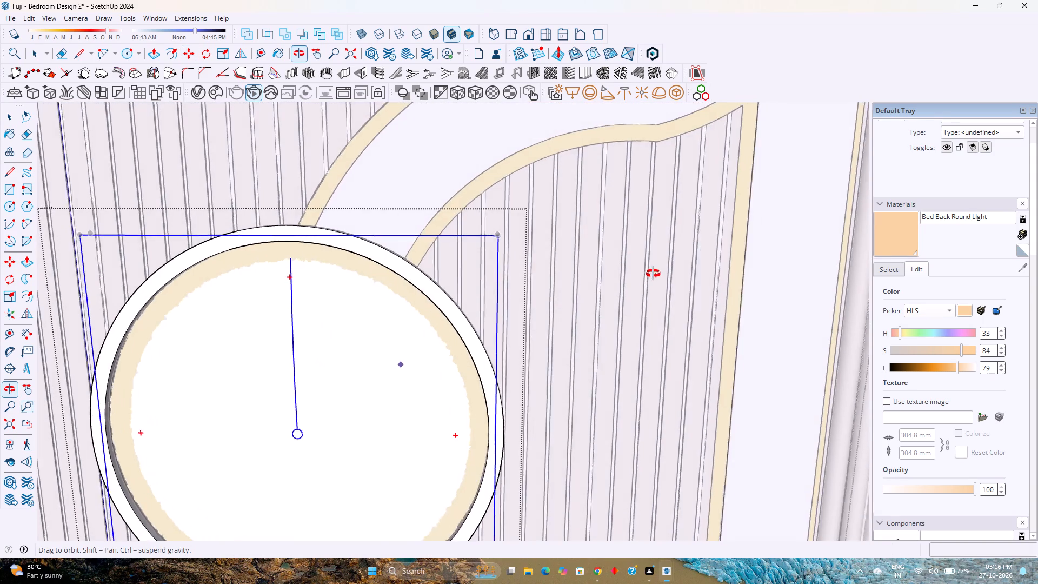
middle_click_drag(653, 274, 378, 368)
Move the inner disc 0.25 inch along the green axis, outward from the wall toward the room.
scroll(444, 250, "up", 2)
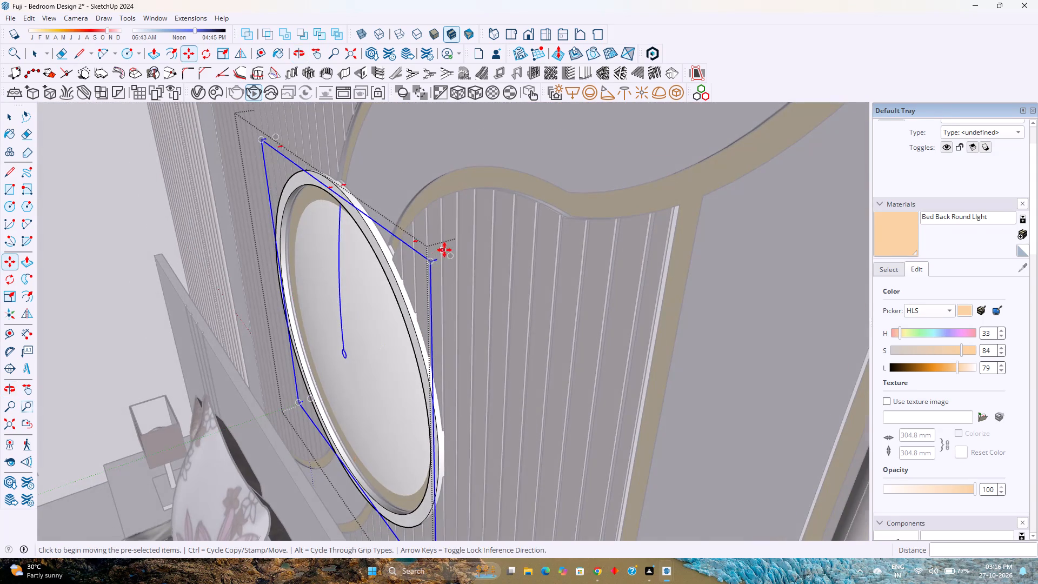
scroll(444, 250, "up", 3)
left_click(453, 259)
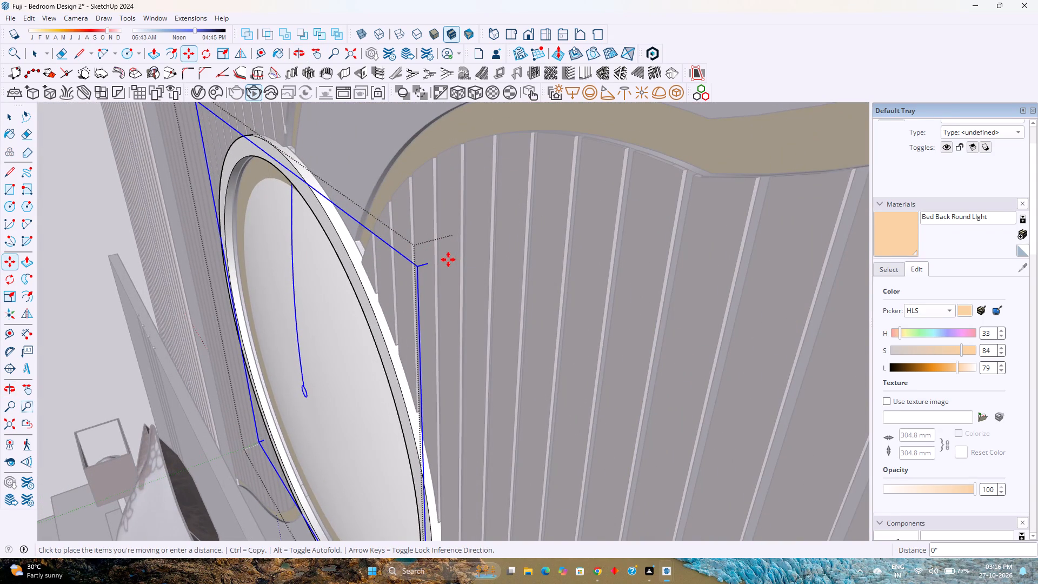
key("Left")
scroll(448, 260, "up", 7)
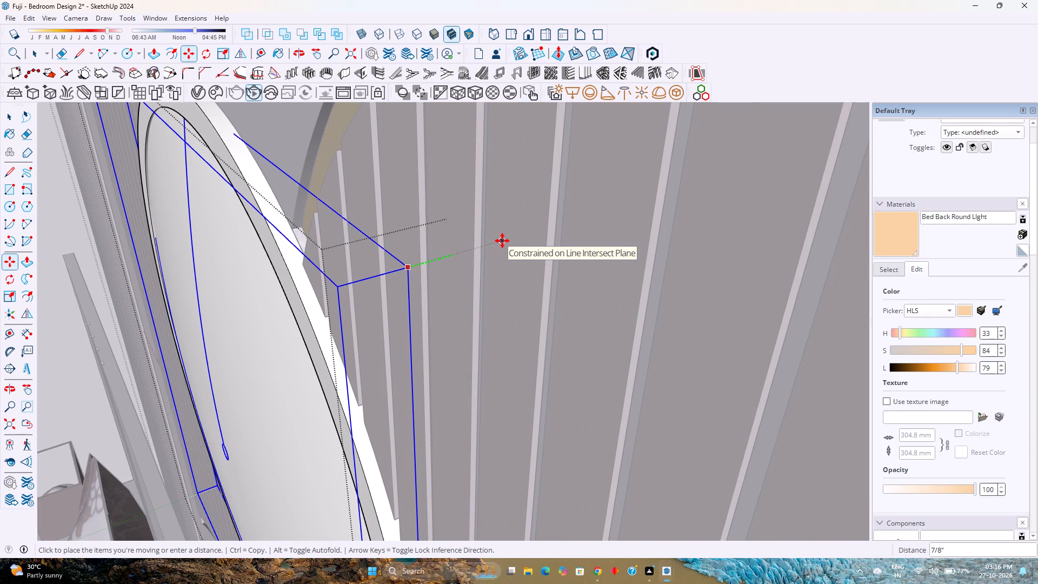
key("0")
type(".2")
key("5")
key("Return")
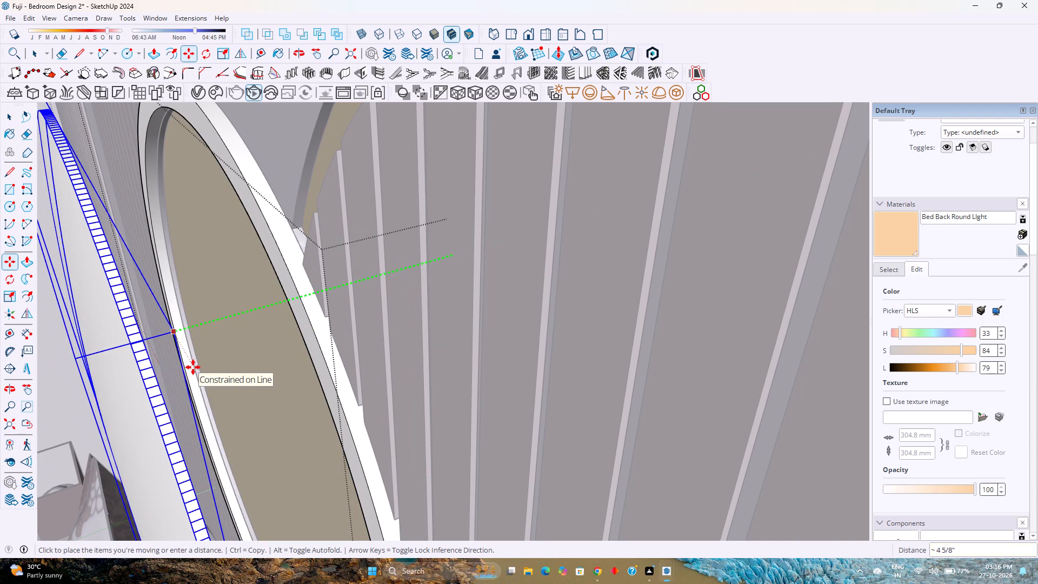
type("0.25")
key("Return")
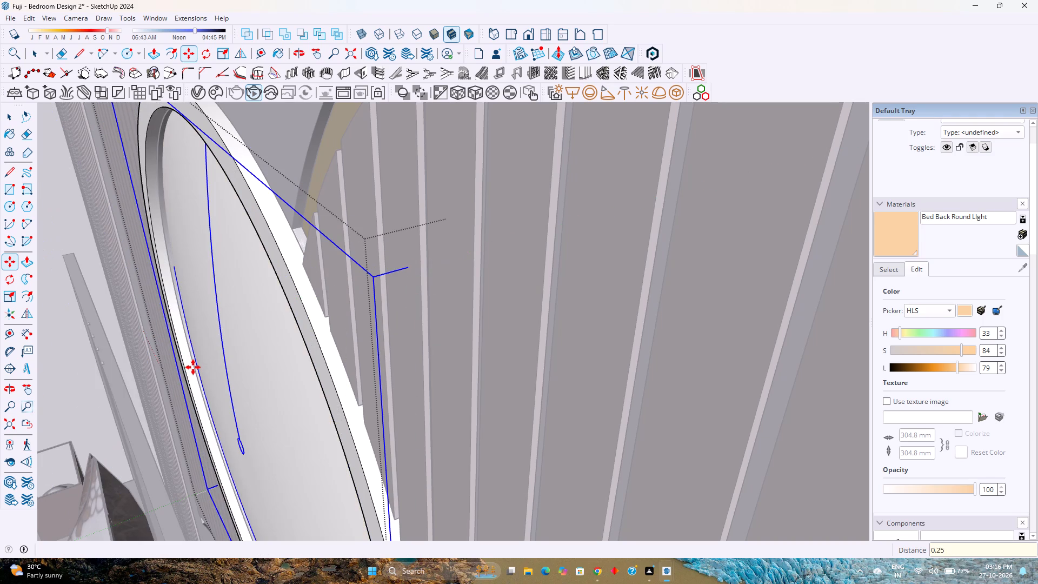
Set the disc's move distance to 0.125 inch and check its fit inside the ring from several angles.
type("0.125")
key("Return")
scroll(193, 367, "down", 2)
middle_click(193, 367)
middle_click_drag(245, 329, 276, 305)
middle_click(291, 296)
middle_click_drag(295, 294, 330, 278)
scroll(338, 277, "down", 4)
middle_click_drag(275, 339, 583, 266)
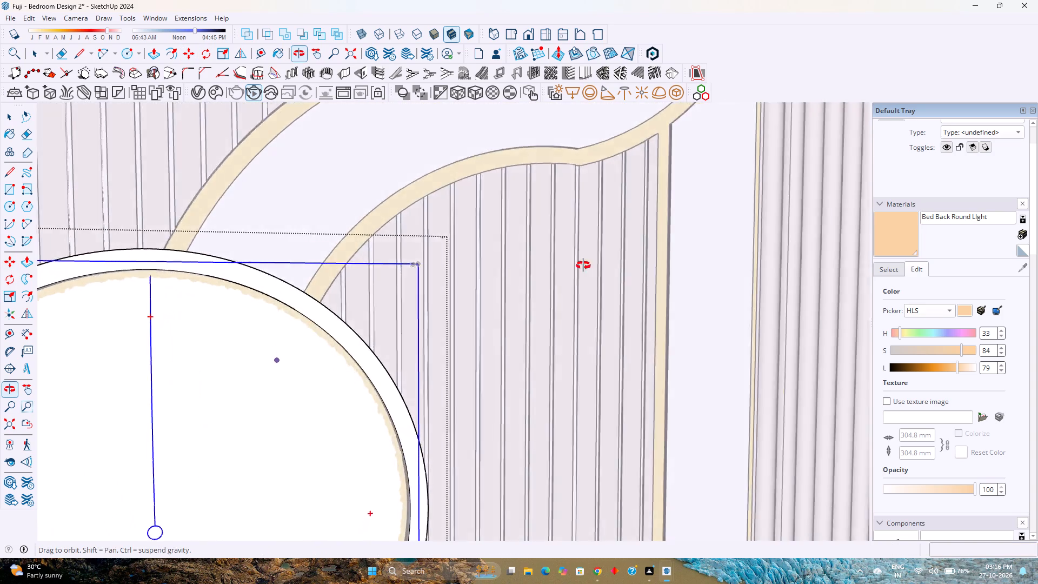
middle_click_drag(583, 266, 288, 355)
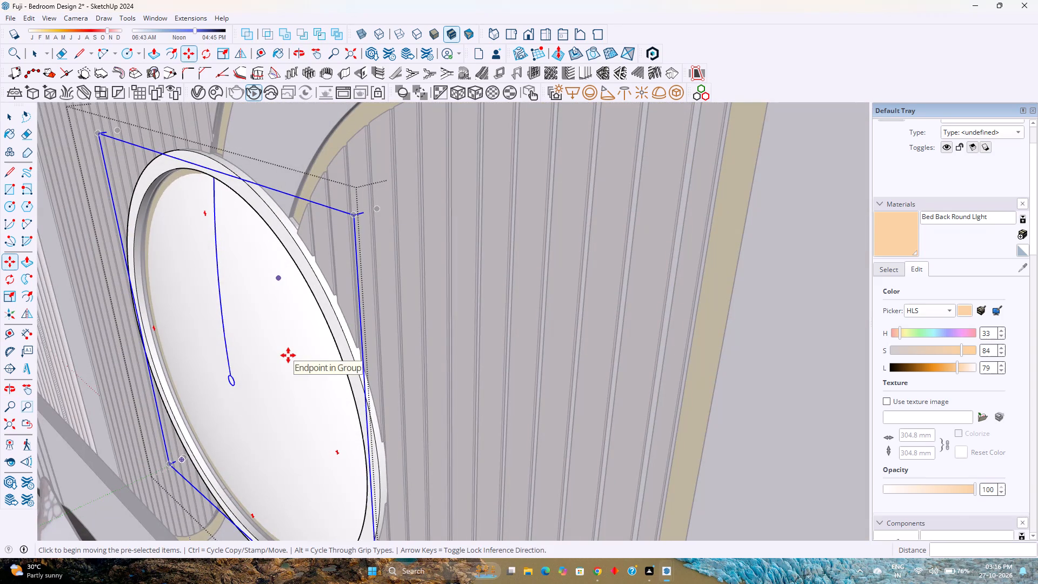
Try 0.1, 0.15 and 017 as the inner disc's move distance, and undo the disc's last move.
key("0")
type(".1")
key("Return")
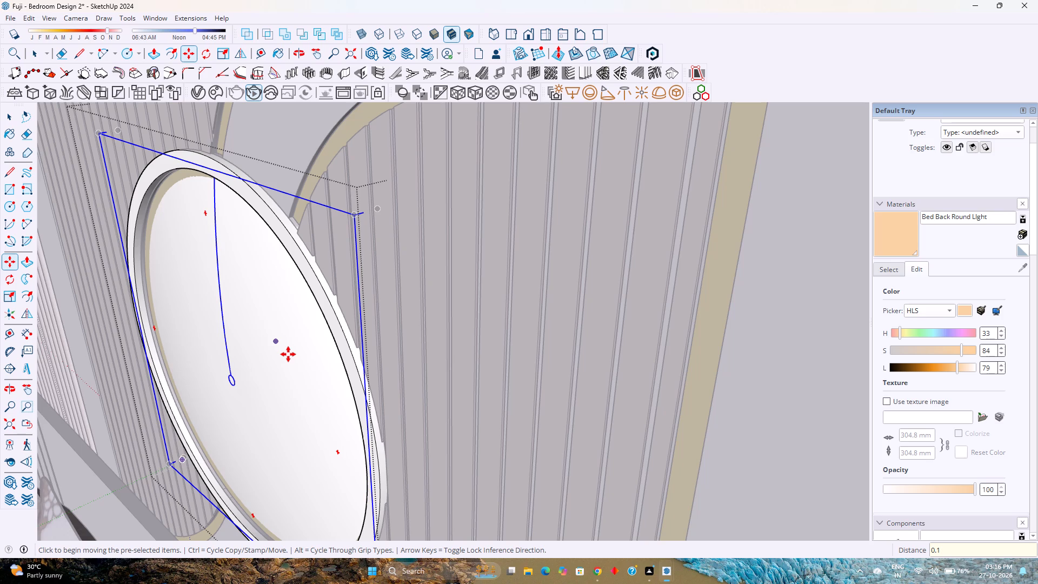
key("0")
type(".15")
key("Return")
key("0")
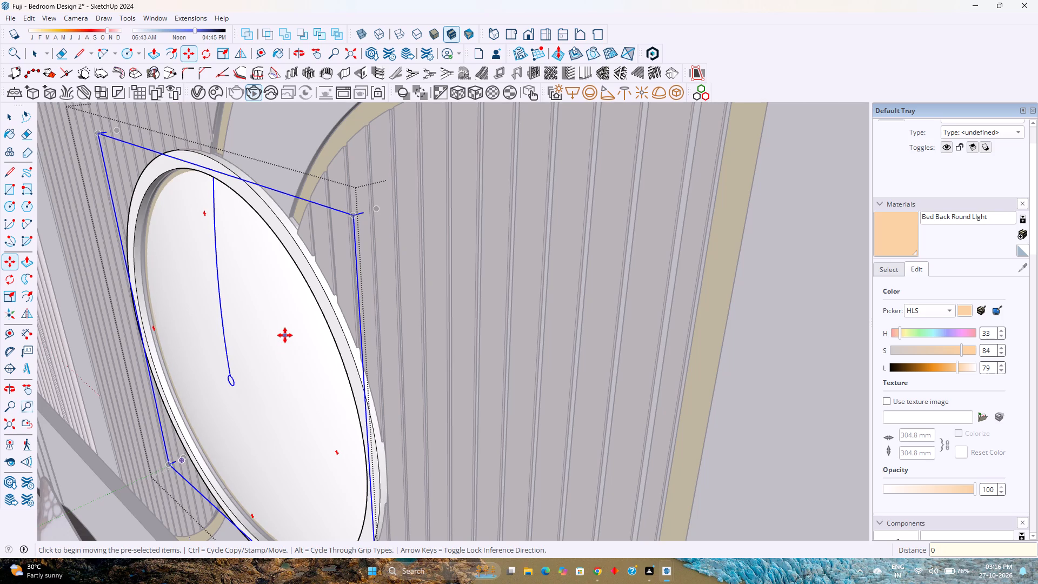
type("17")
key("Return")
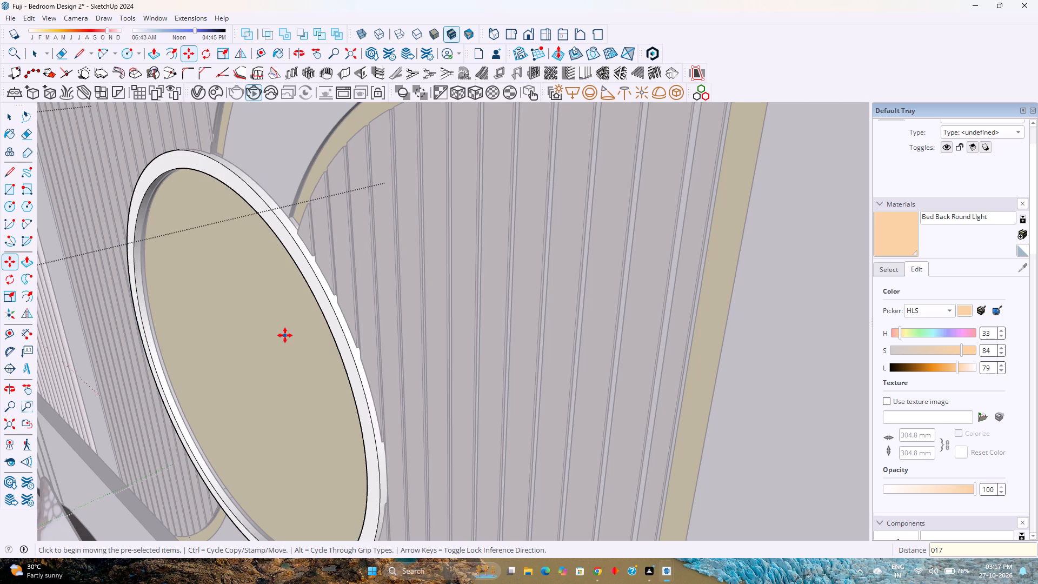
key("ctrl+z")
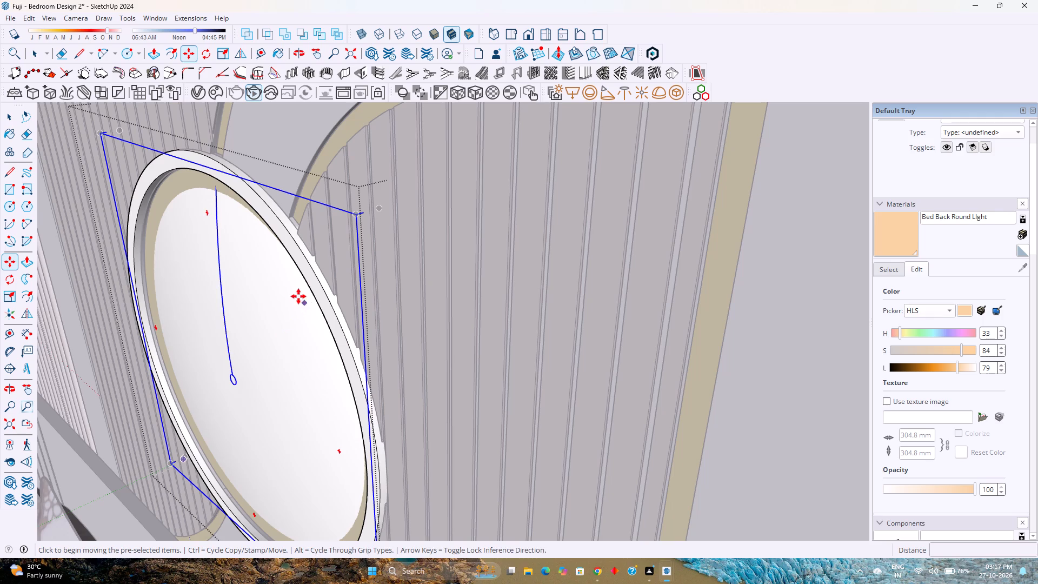
Undo the last three changes to the inner disc's position in the round wall ring.
key("ctrl+z")
key("ctrl+z")
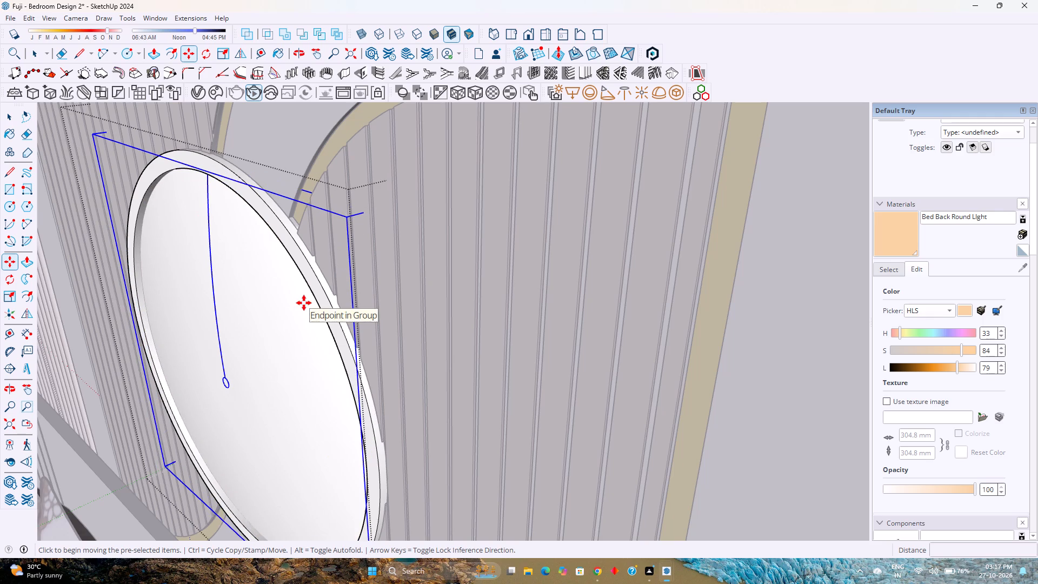
key("ctrl+z")
key("space")
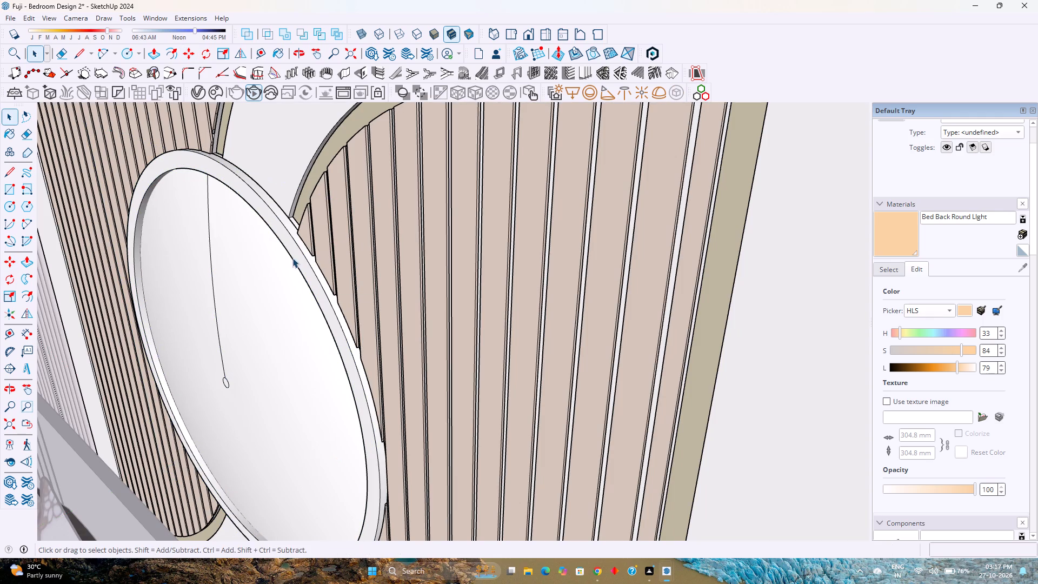
Select the inner disc and move it 0.125 inch along the green axis, deeper into the ring.
left_click(271, 276)
double_click(312, 317)
left_click(312, 317)
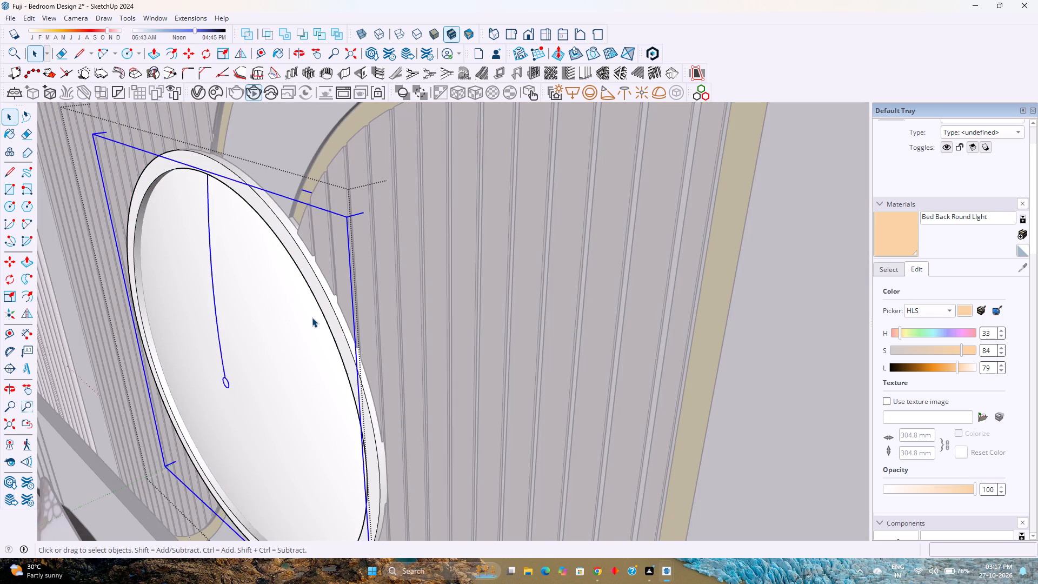
scroll(365, 254, "up", 2)
middle_click_drag(362, 258, 303, 282)
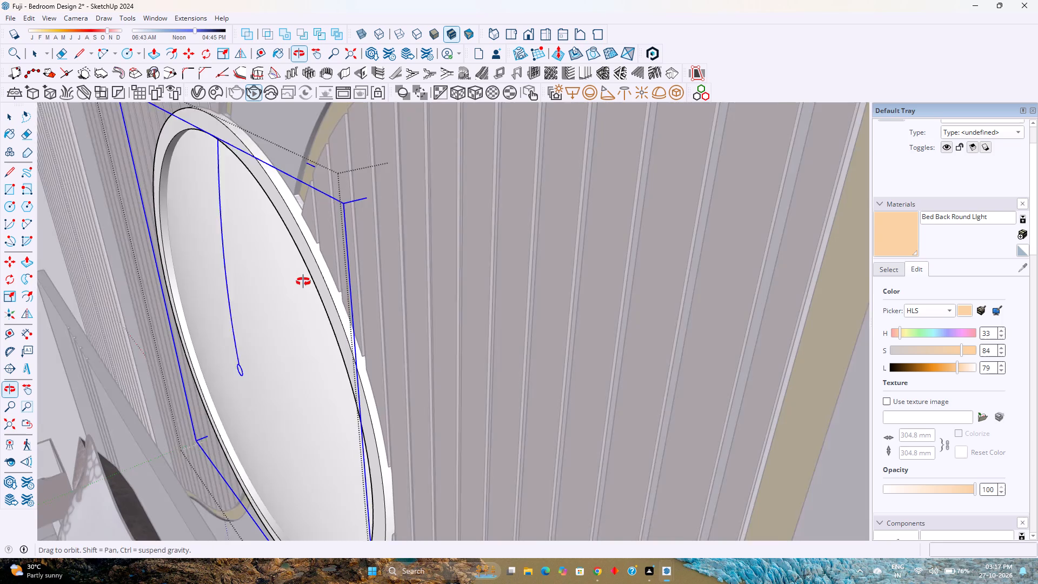
middle_click_drag(303, 282, 298, 283)
middle_click(298, 283)
key("m")
left_click(347, 198)
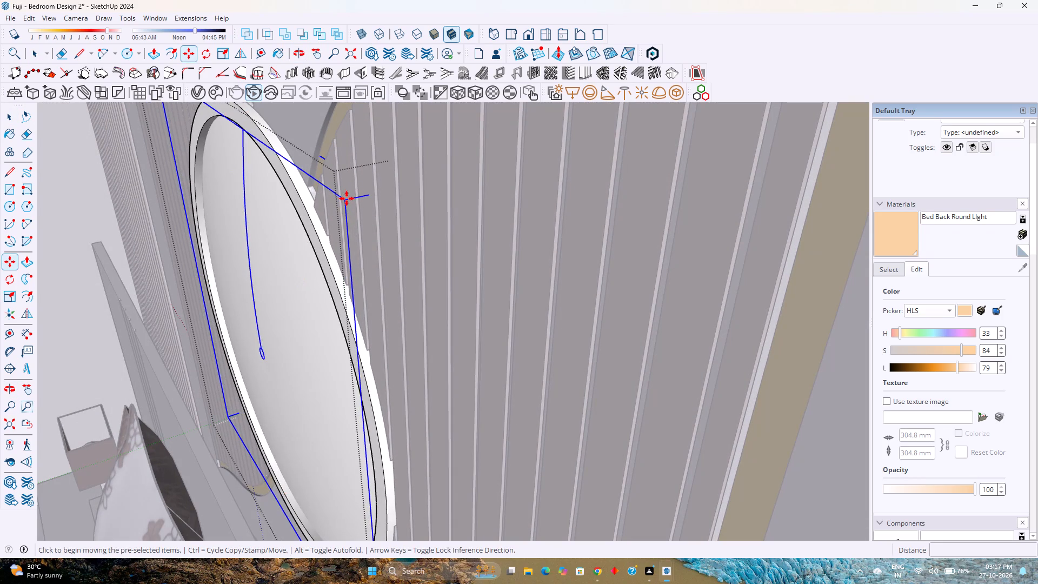
key("Left")
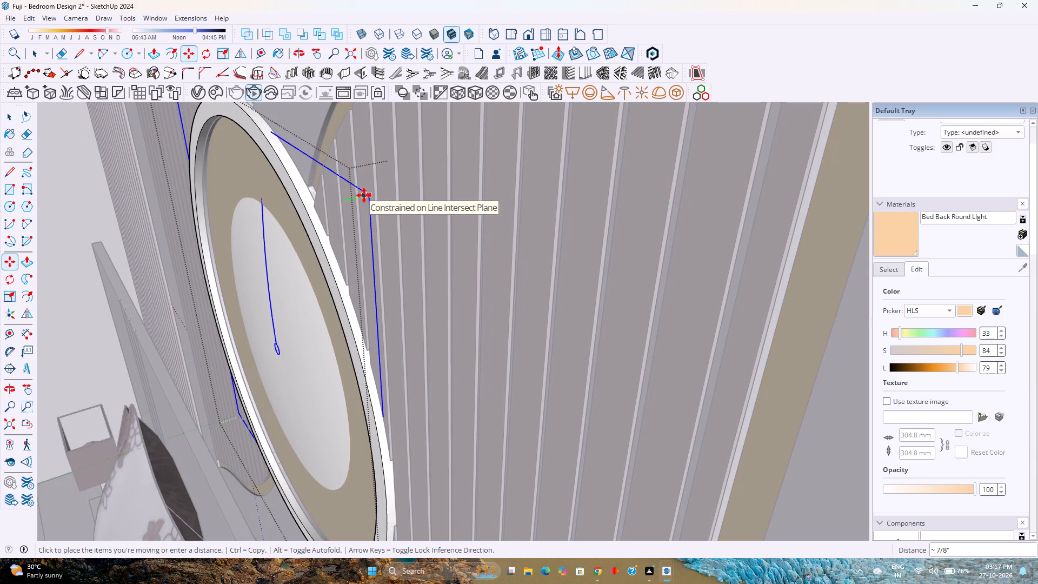
type("0.1")
type("25")
key("Return")
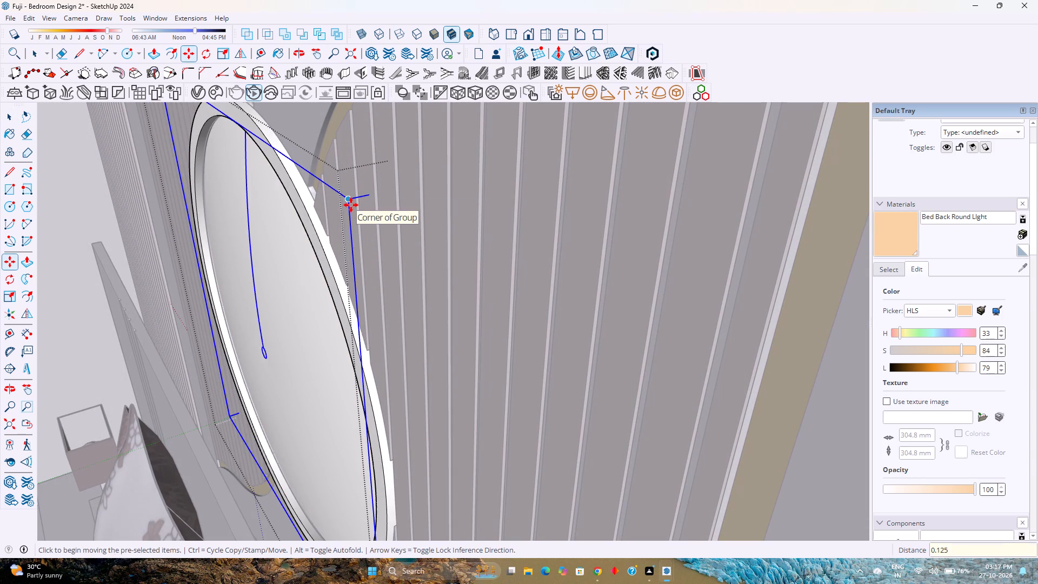
Move the inner disc another 0.125 inch along the green axis in the same direction.
left_click(351, 205)
key("Left")
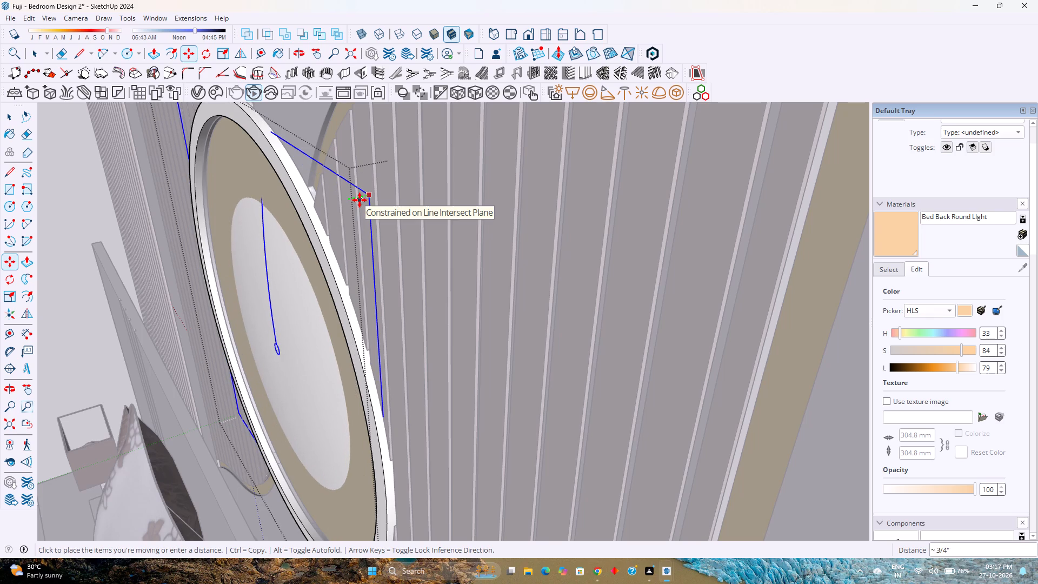
type("0.125")
key("Return")
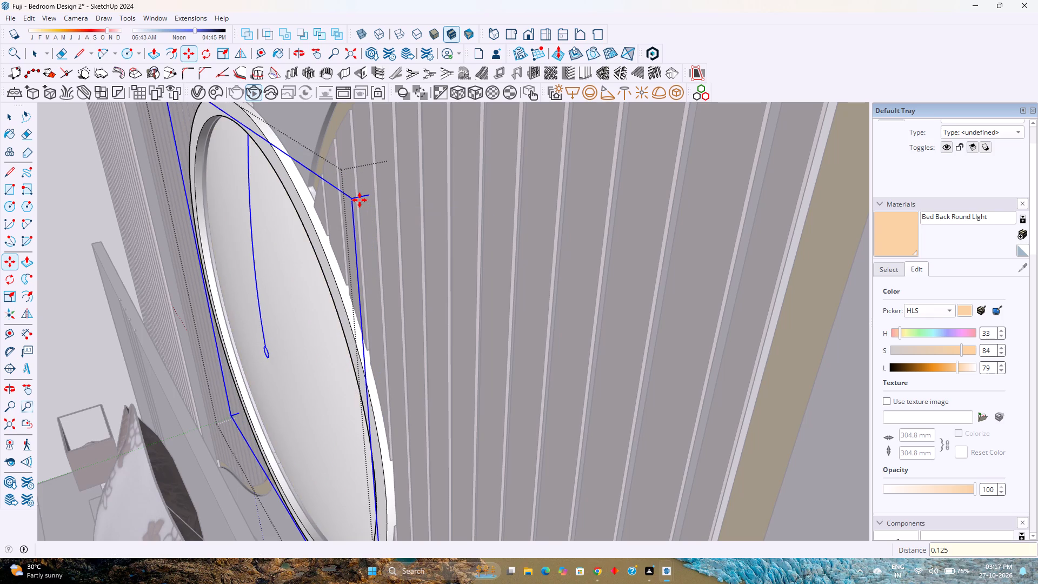
Check the disc's depth from oblique angles and move it a further 0.125 inch deeper into the ring.
middle_click_drag(294, 251, 360, 199)
middle_click(360, 199)
middle_click(361, 199)
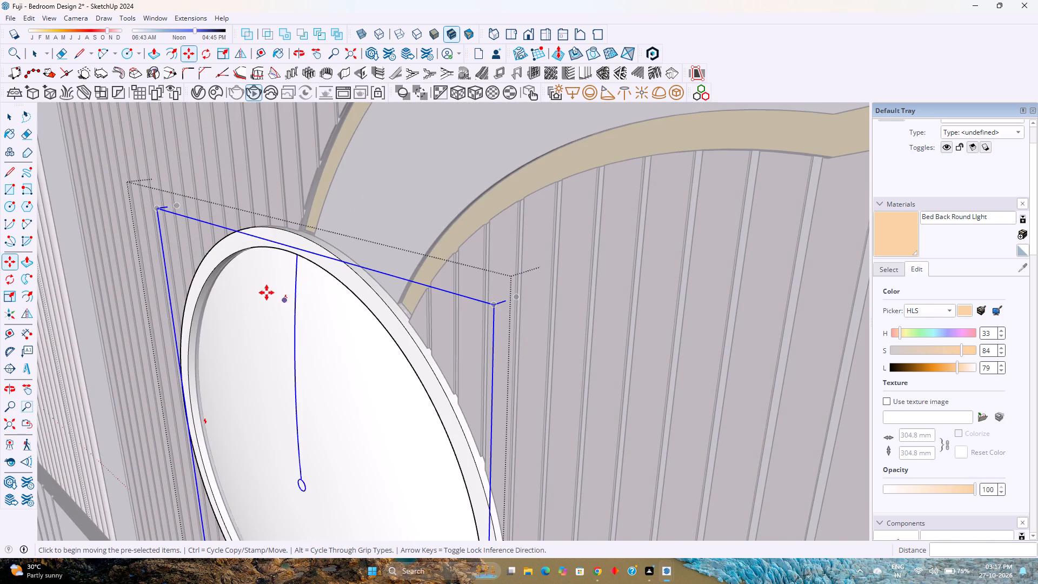
scroll(267, 293, "up", 4)
middle_click_drag(319, 350, 197, 306)
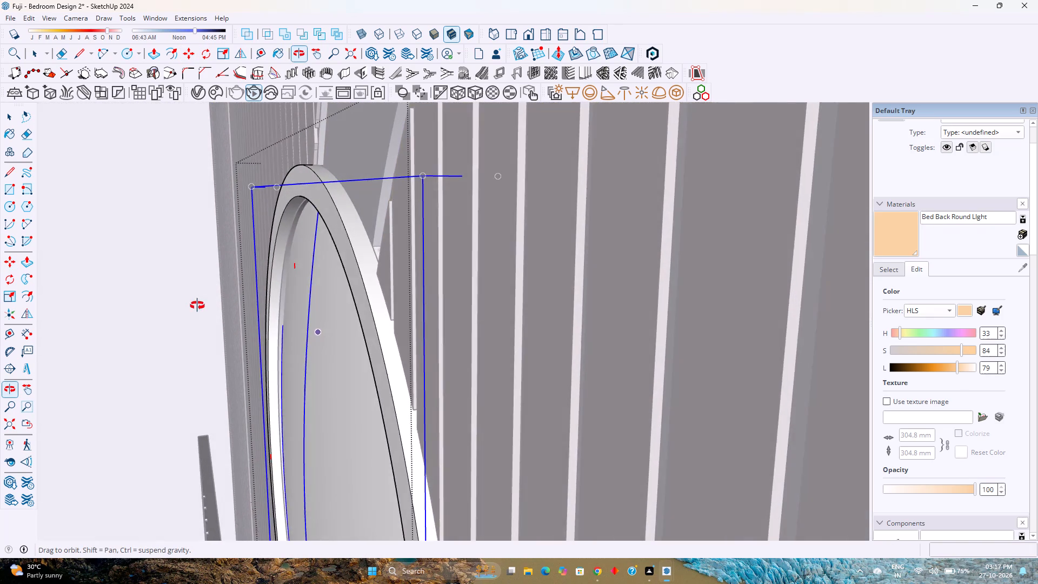
middle_click_drag(197, 306, 238, 324)
middle_click(238, 325)
middle_click(241, 328)
scroll(241, 328, "down", 3)
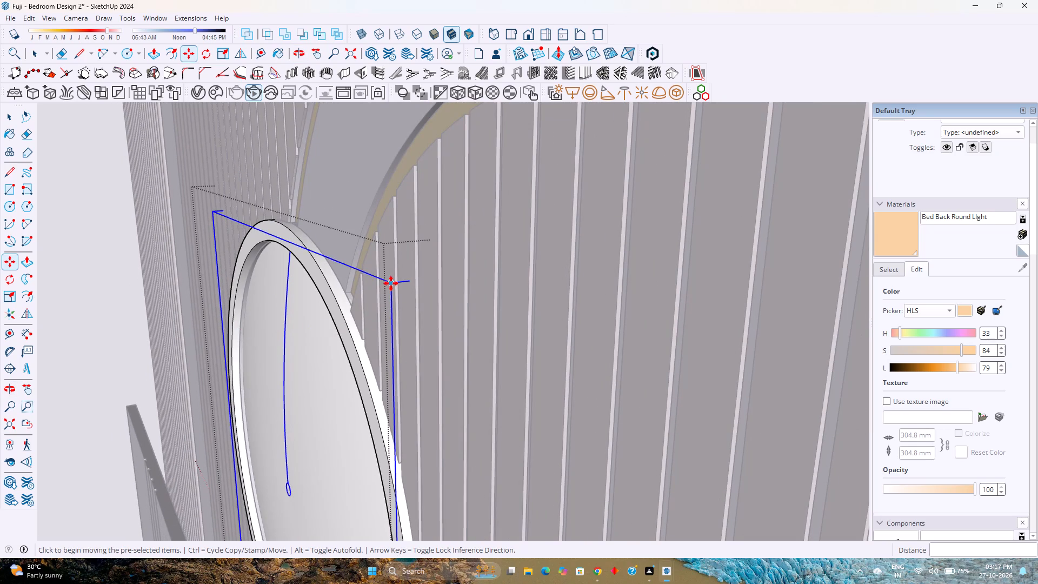
left_click(391, 283)
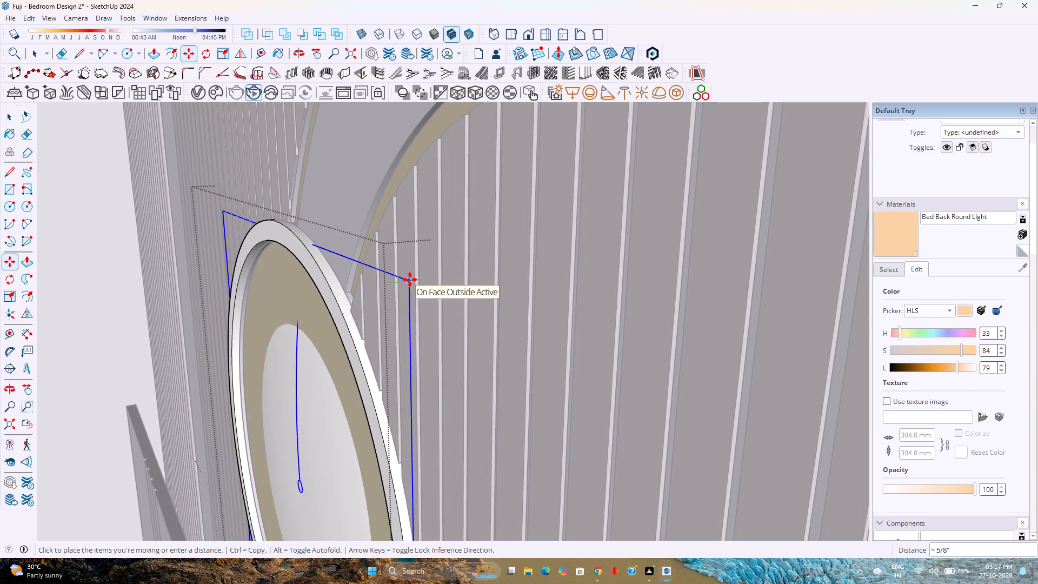
type("0.125")
key("Return")
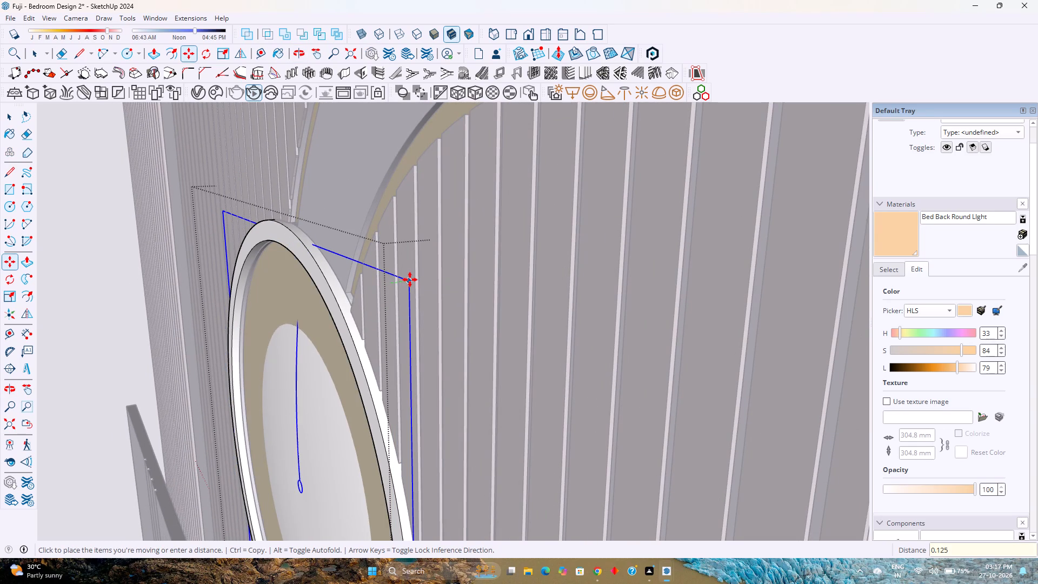
Set the inner disc's last move distance to 0.1 inch, check the fit, and clear the selection.
middle_click_drag(342, 317, 428, 268)
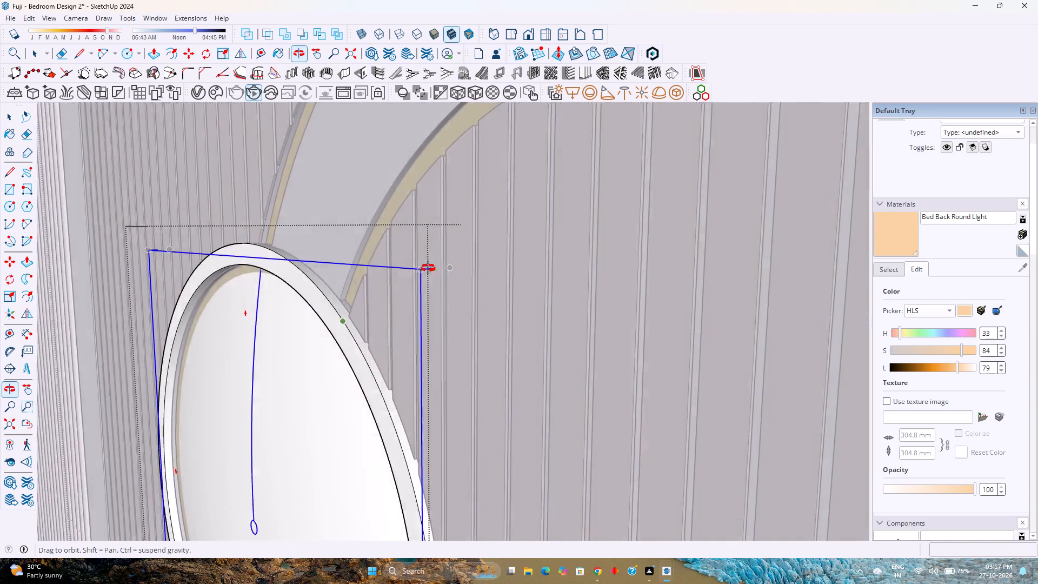
middle_click_drag(428, 268, 579, 255)
scroll(507, 284, "down", 1)
type("0.1")
key("Return")
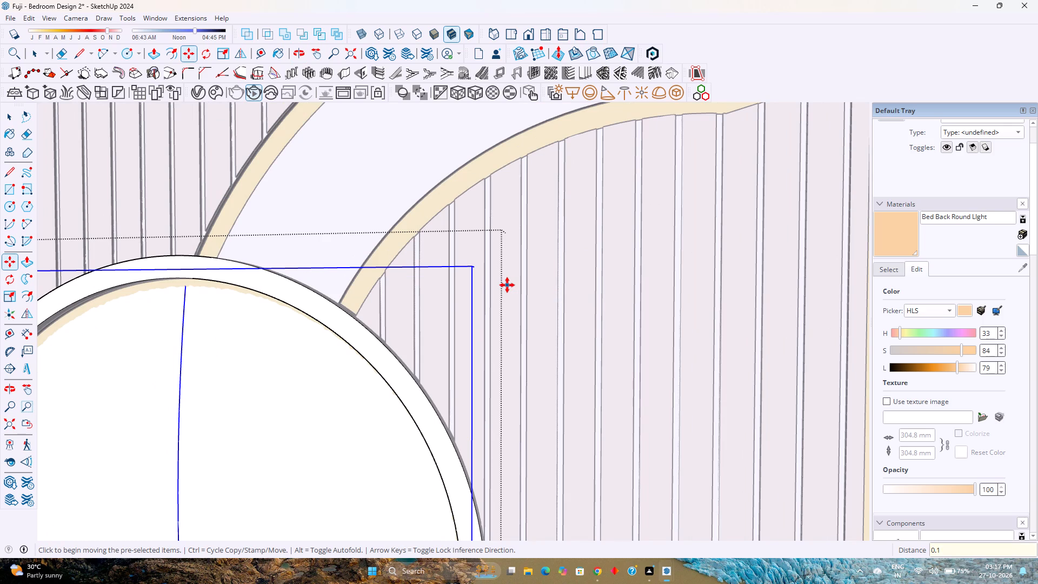
middle_click_drag(430, 313, 254, 330)
key("space")
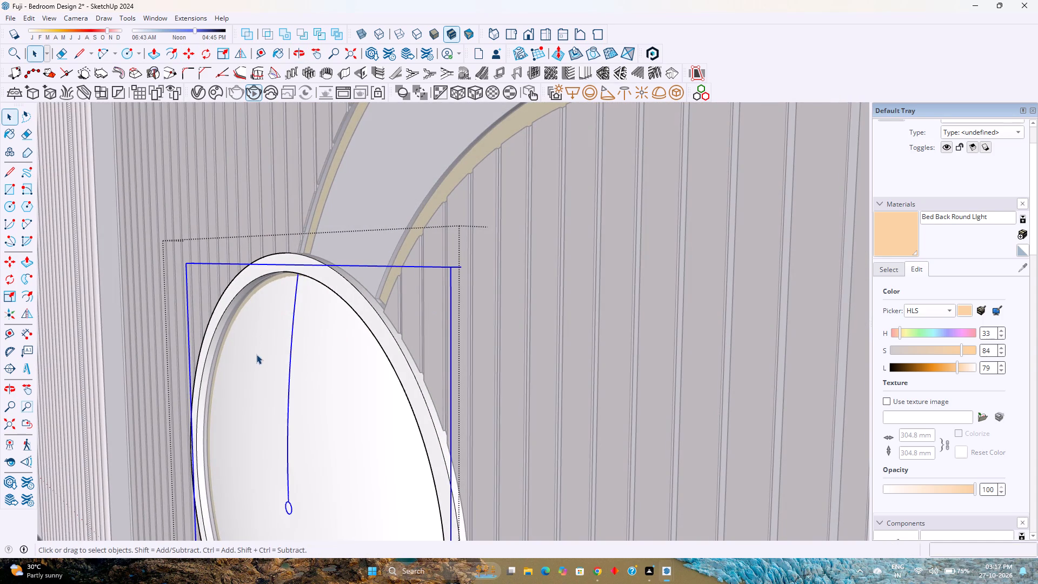
key("Escape")
Leave group editing, frame the bed wall, mirror and shelves from the front, and restart the V-Ray interactive render.
scroll(256, 355, "down", 8)
middle_click_drag(256, 355, 456, 327)
middle_click(456, 327)
scroll(471, 325, "down", 1)
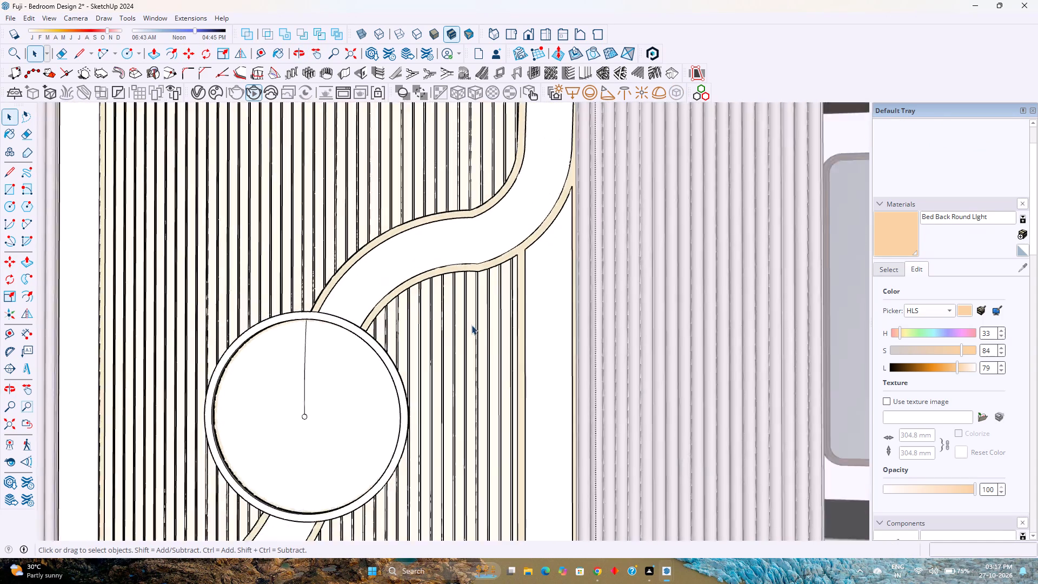
scroll(471, 325, "down", 5)
middle_click_drag(470, 337, 351, 335, "shift")
middle_click_drag(347, 335, 377, 327)
scroll(397, 326, "down", 2)
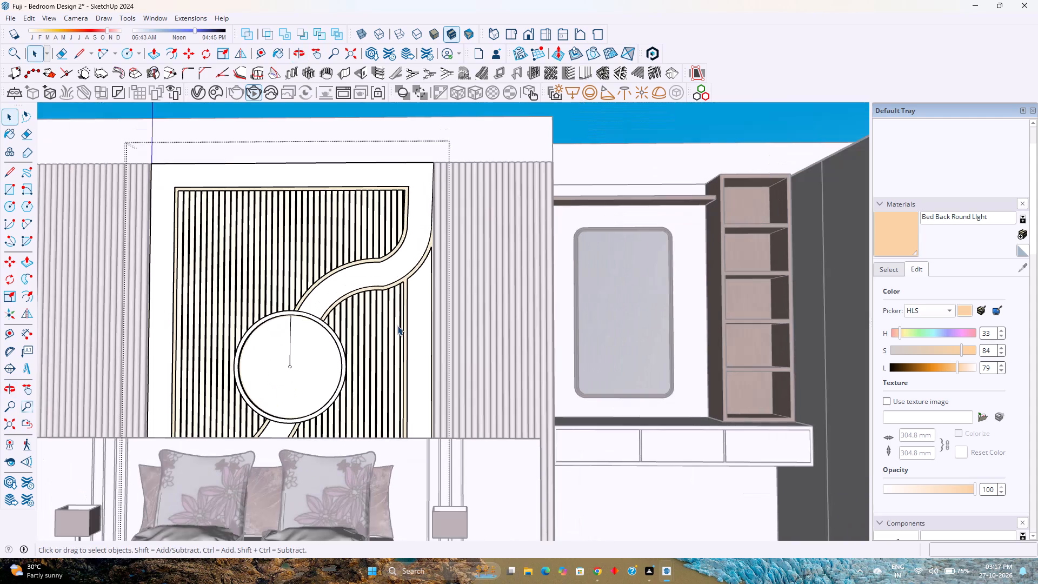
key("Escape")
key("Escape")
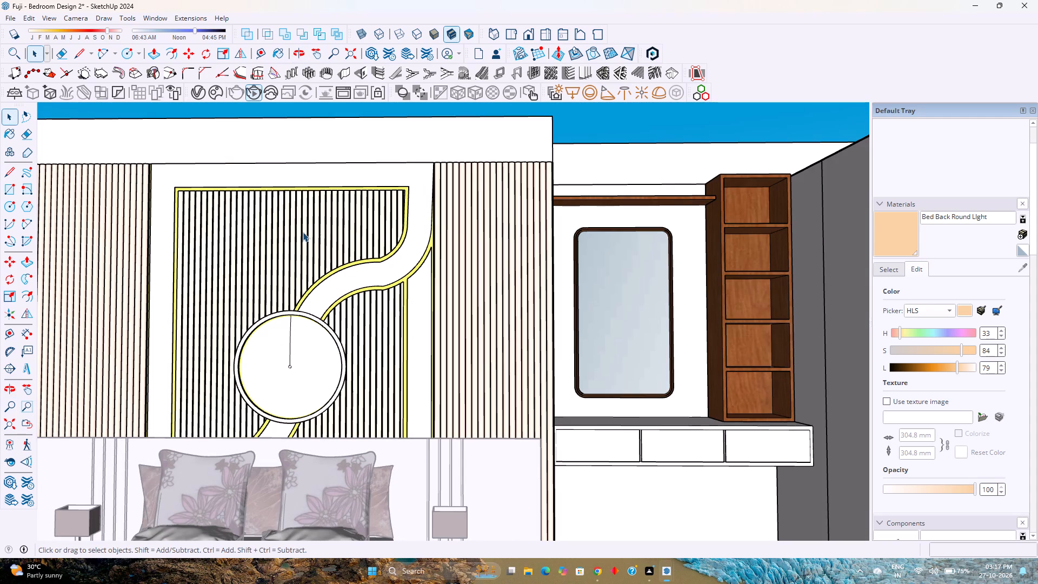
left_click(249, 90)
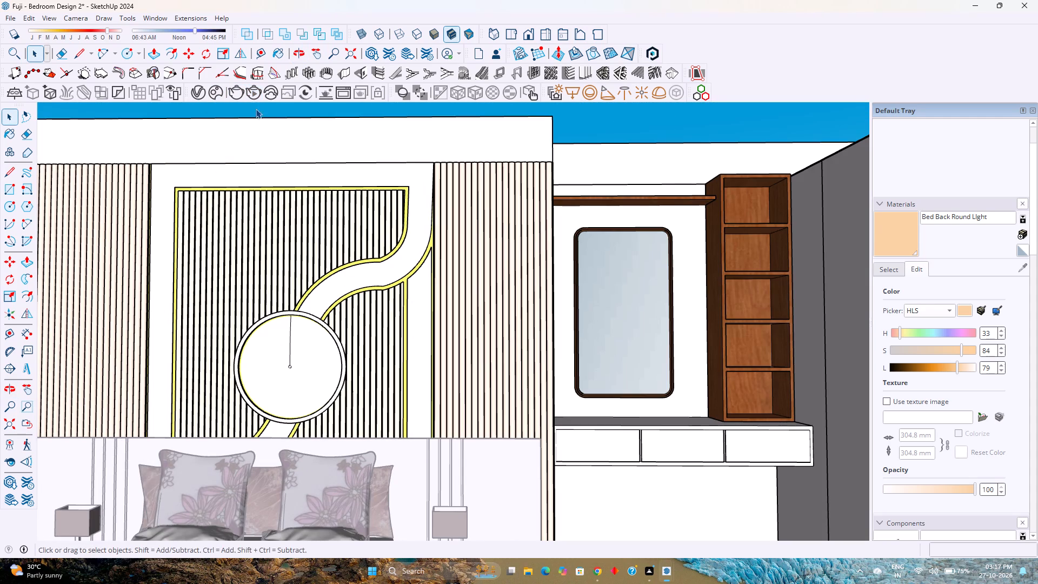
left_click(256, 99)
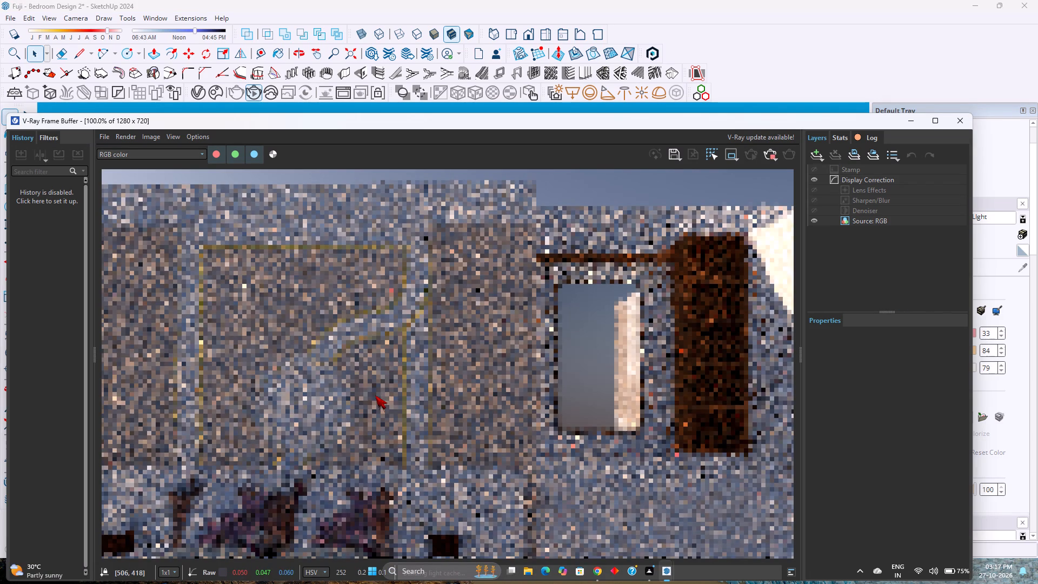
Restart the render from the frame buffer and examine the bed wall at different magnifications.
scroll(461, 354, "down", 2)
scroll(459, 360, "up", 2)
left_click(776, 154)
left_click(755, 160)
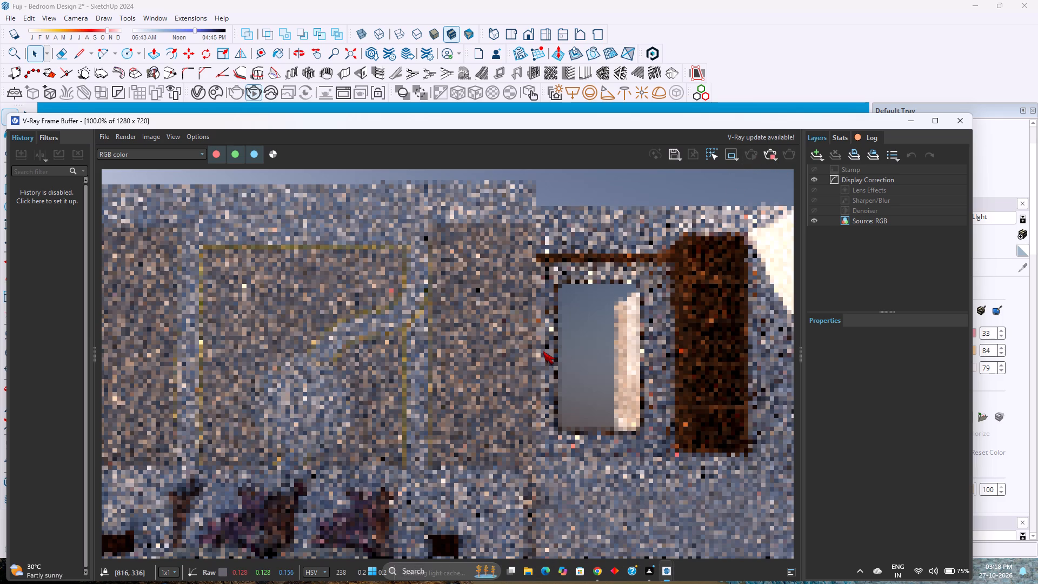
scroll(543, 351, "down", 1)
scroll(481, 388, "down", 3)
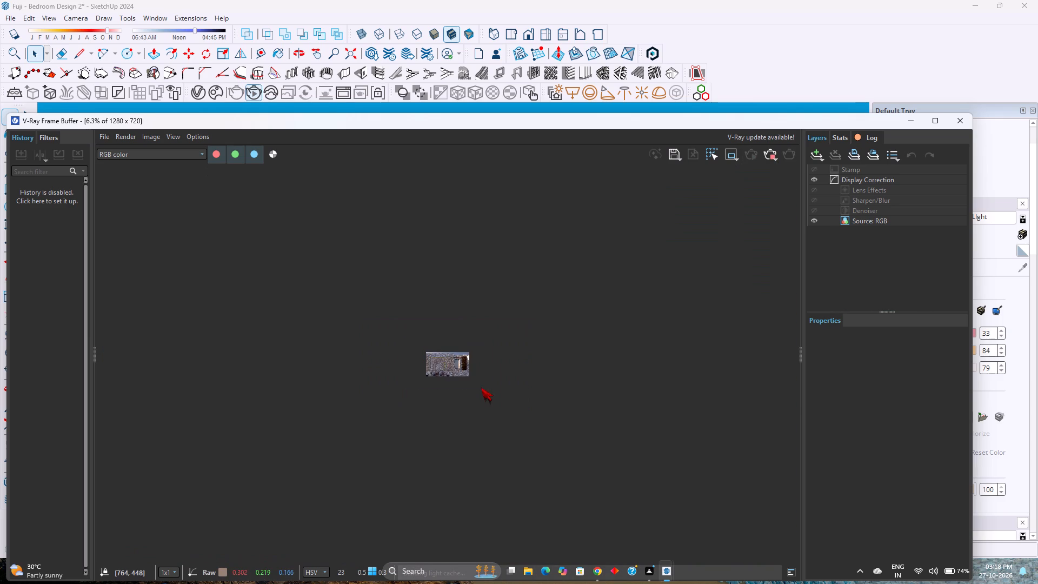
scroll(481, 388, "up", 2)
scroll(435, 378, "up", 3)
scroll(435, 378, "down", 1)
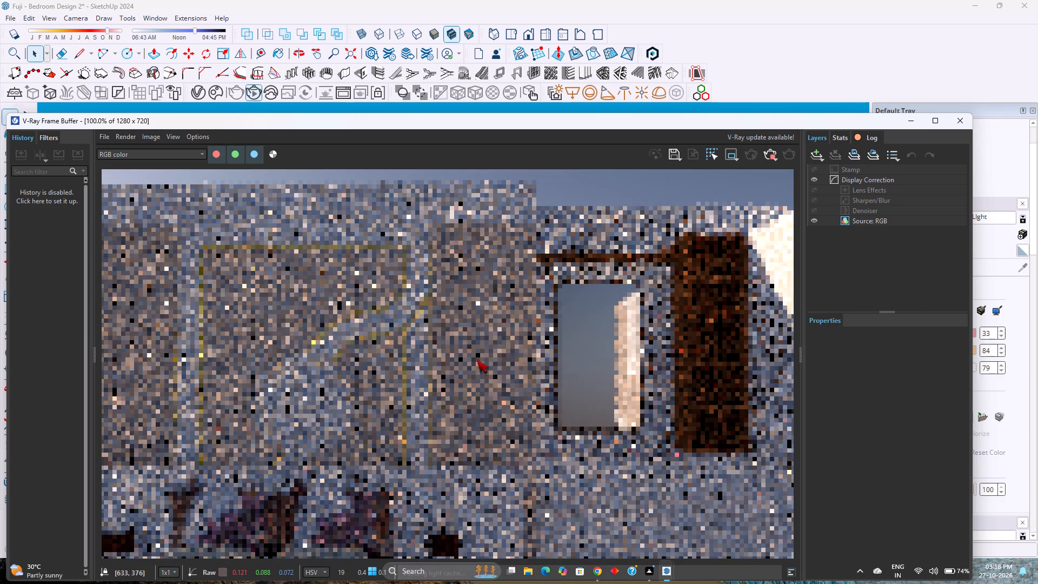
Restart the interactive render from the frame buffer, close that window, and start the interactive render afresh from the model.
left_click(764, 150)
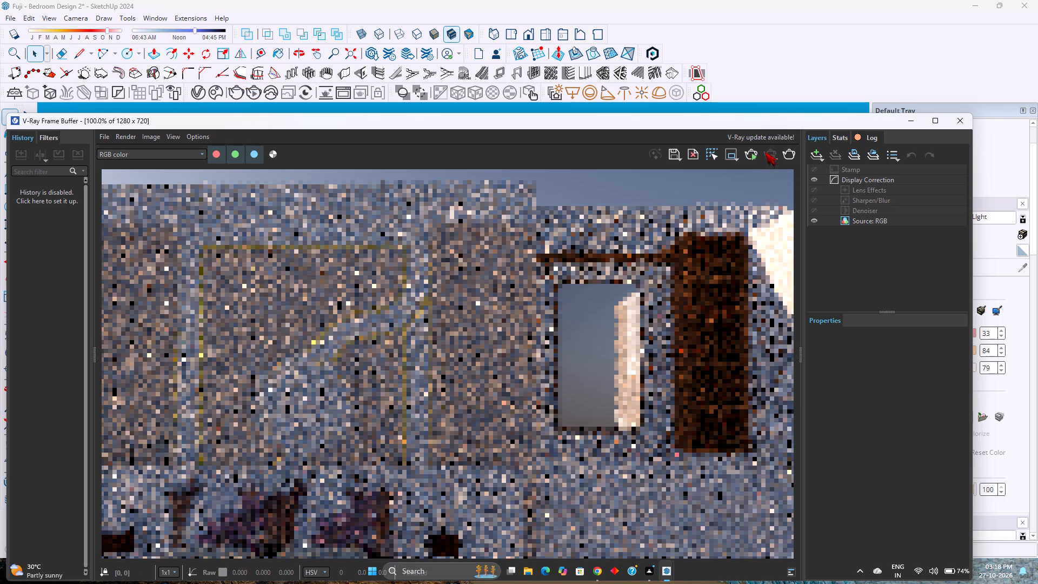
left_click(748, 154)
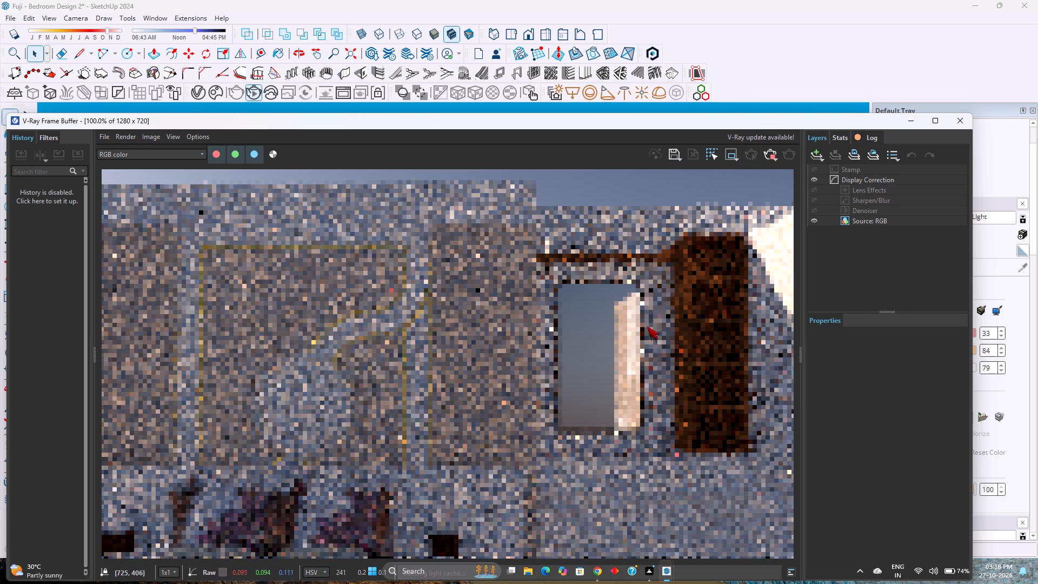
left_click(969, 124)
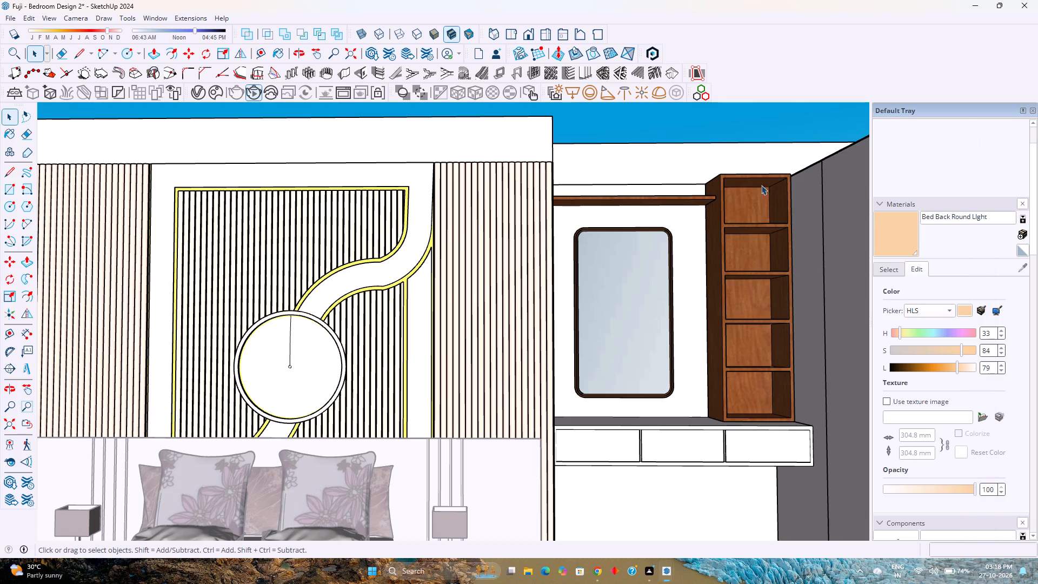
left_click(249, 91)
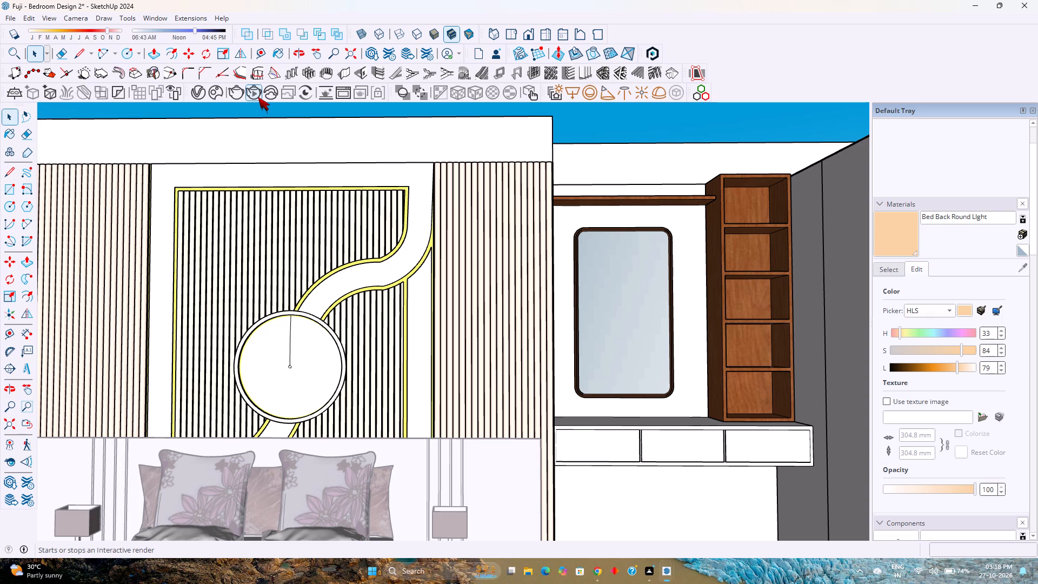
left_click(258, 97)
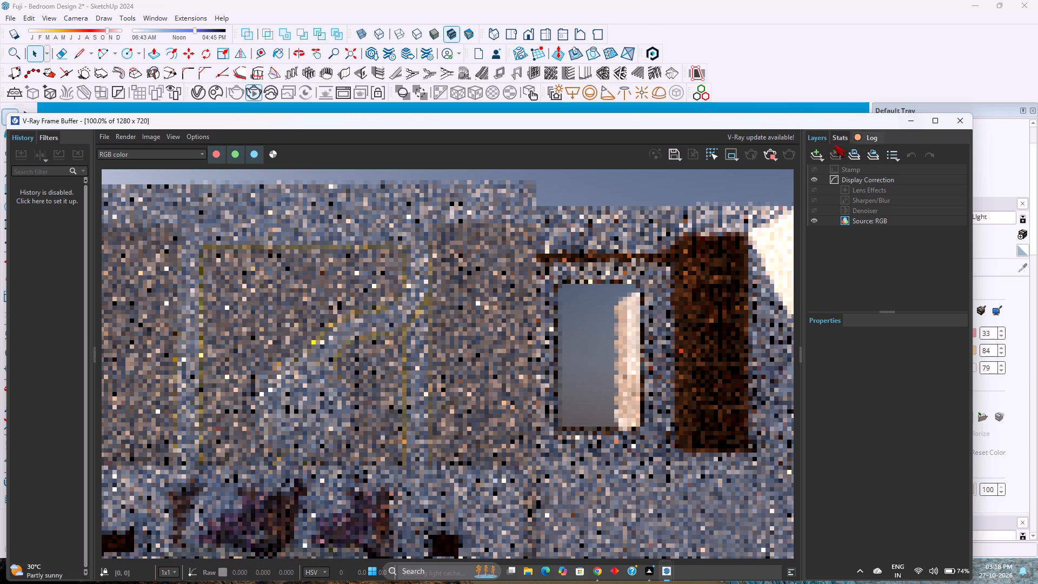
Stop the interactive render, start a production render of the view, and inspect the round disc and ring edge closely.
left_click(762, 160)
left_click(788, 156)
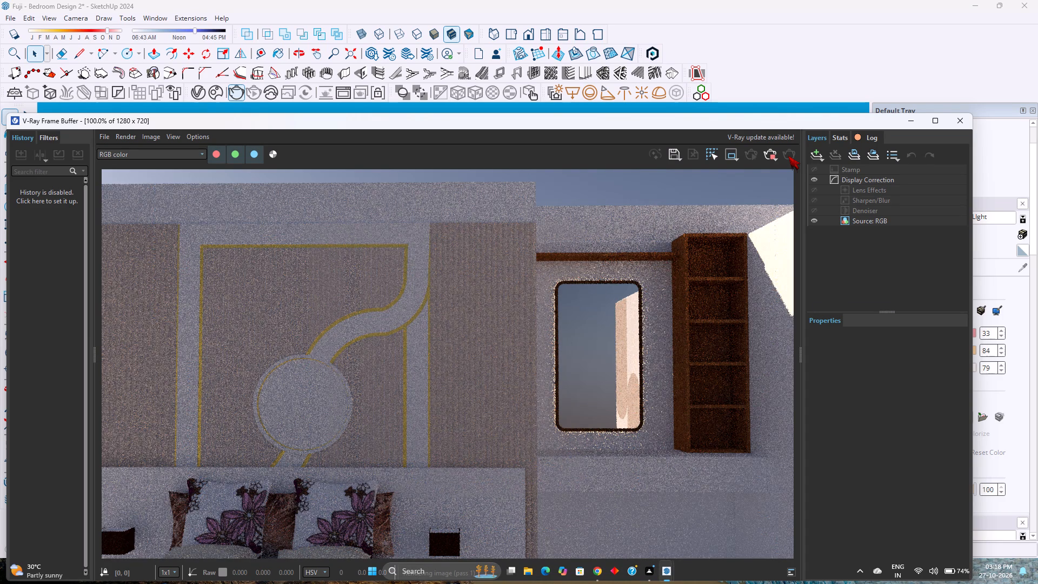
scroll(312, 417, "up", 2)
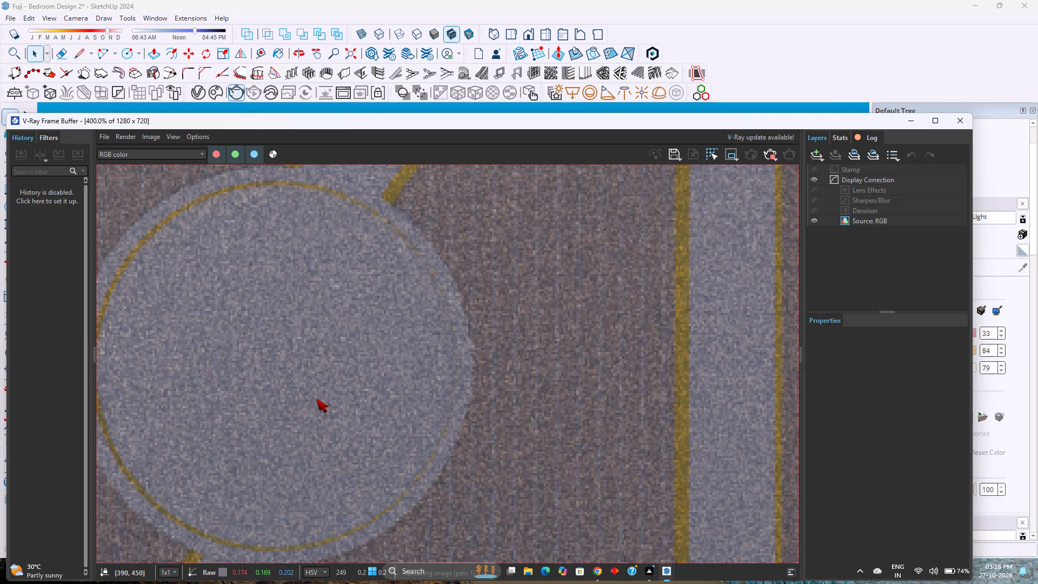
scroll(317, 398, "up", 2)
scroll(317, 398, "down", 1)
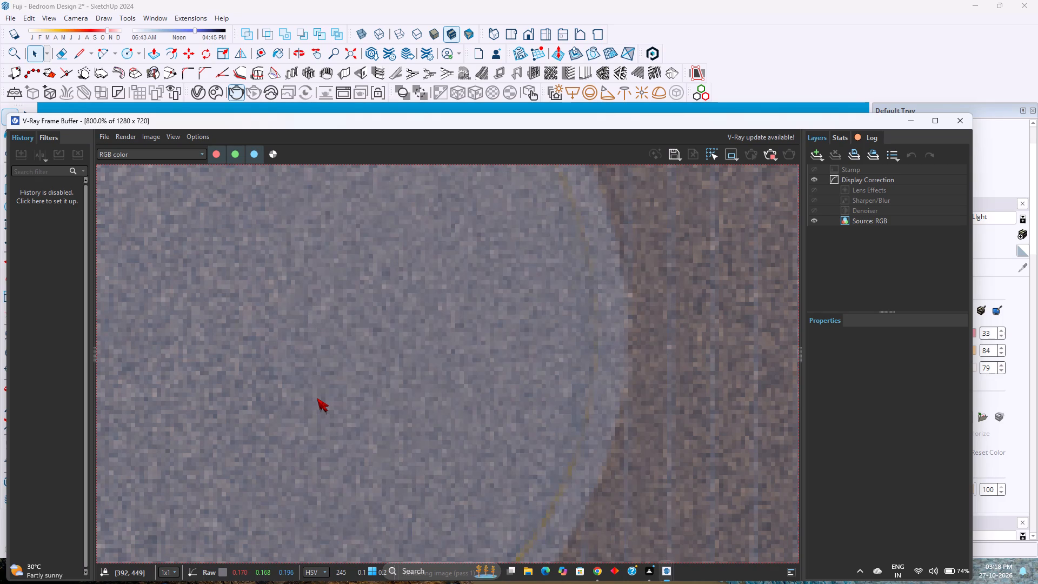
scroll(365, 381, "down", 4)
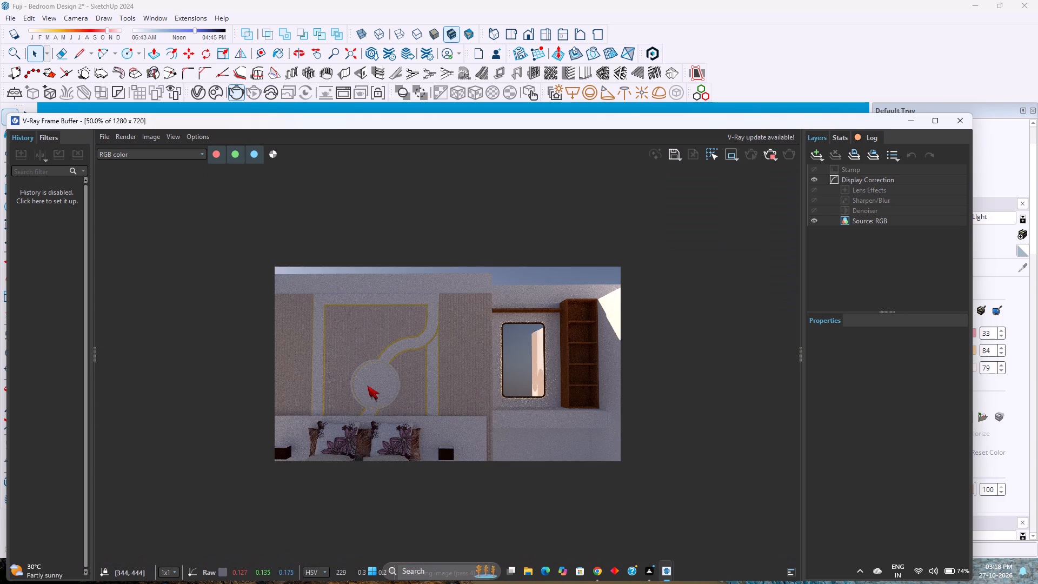
Examine the round disc, its ring edge and the surrounding bed wall in the production render at different magnifications.
scroll(349, 393, "up", 2)
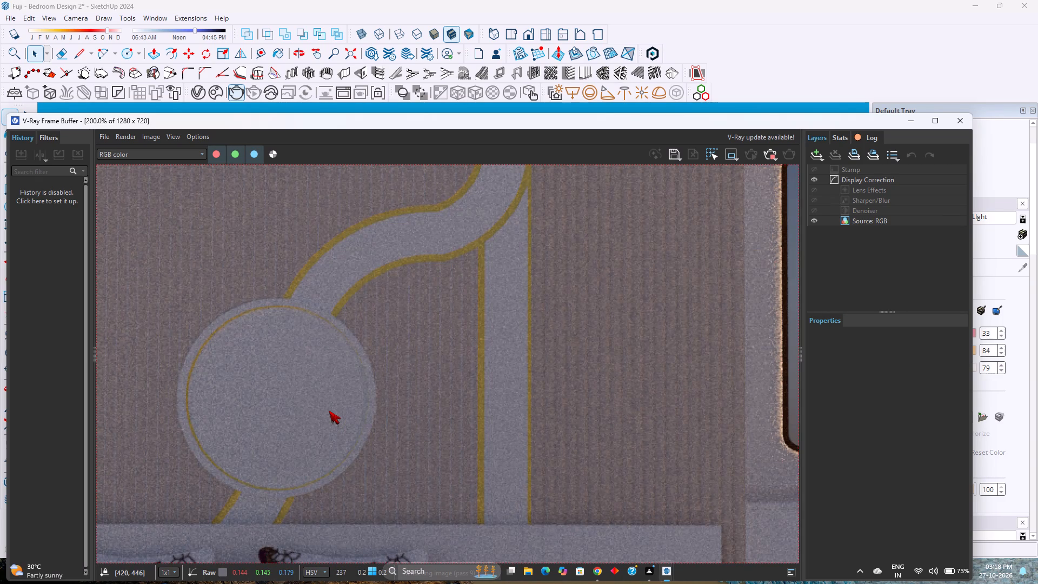
scroll(329, 410, "down", 1)
scroll(284, 382, "up", 3)
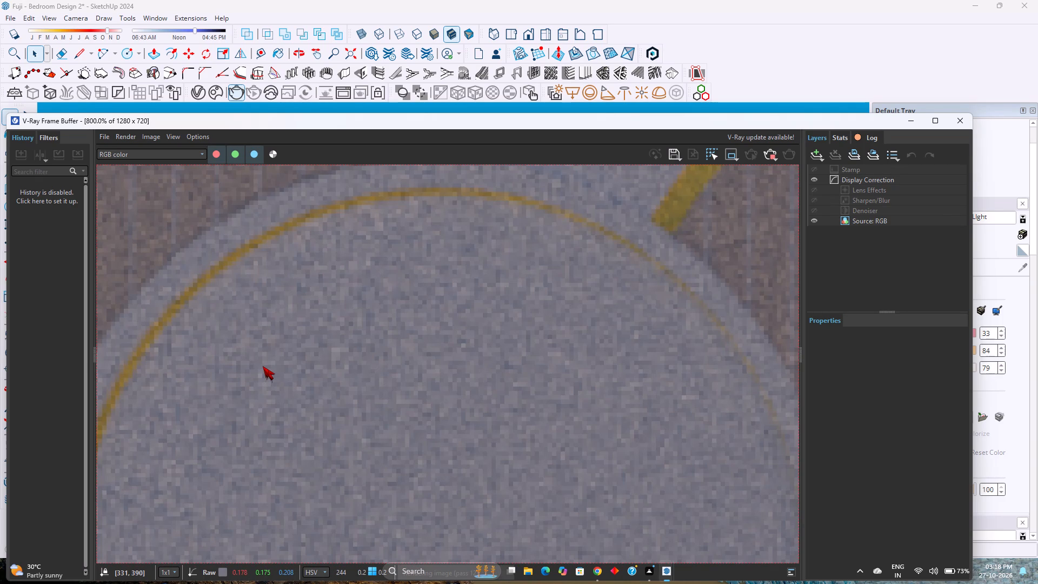
scroll(263, 366, "down", 2)
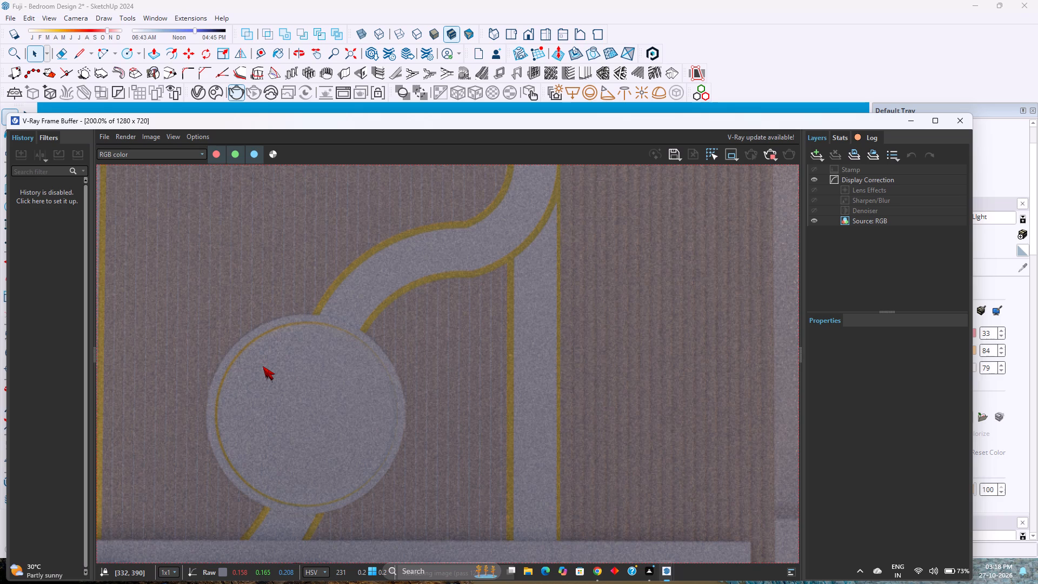
scroll(263, 366, "down", 5)
scroll(451, 359, "up", 2)
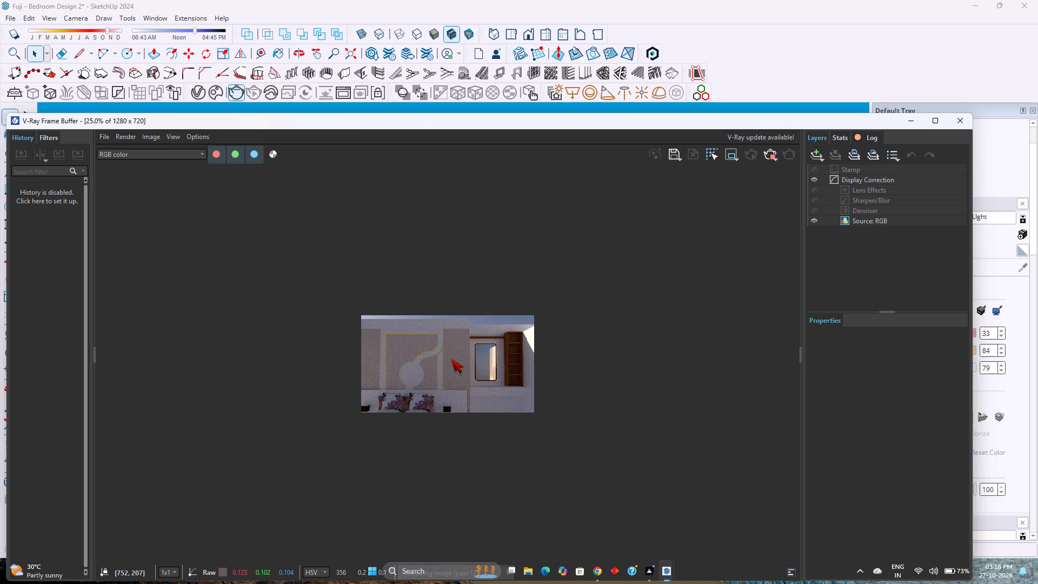
scroll(451, 359, "up", 1)
scroll(495, 356, "up", 3)
scroll(617, 282, "down", 2)
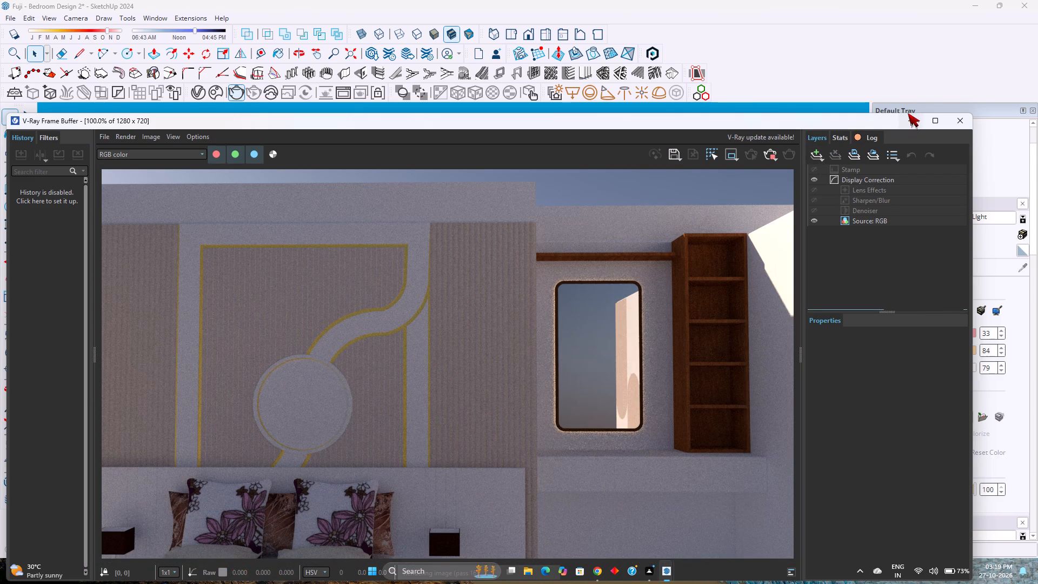
Set the emissive intensity of the Bed Back Round Light material to 50 in the V-Ray Asset Editor.
left_click(908, 113)
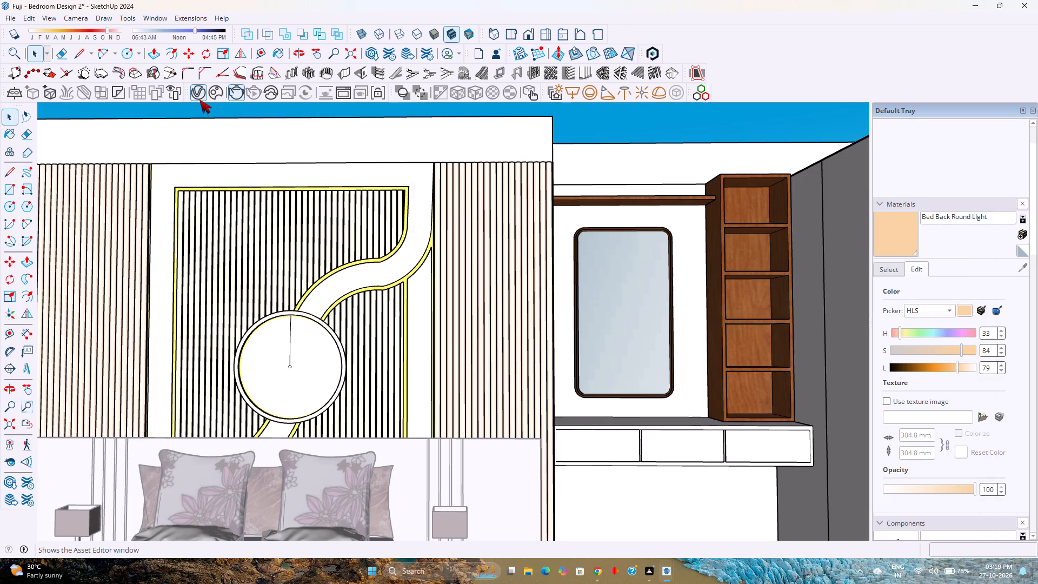
left_click(199, 99)
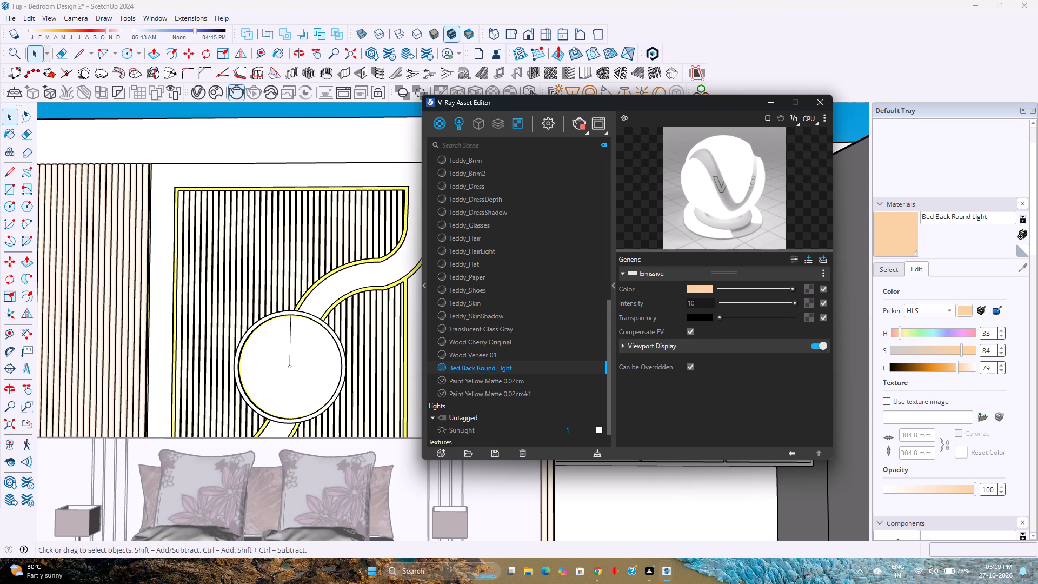
double_click(703, 302)
type("50")
key("Return")
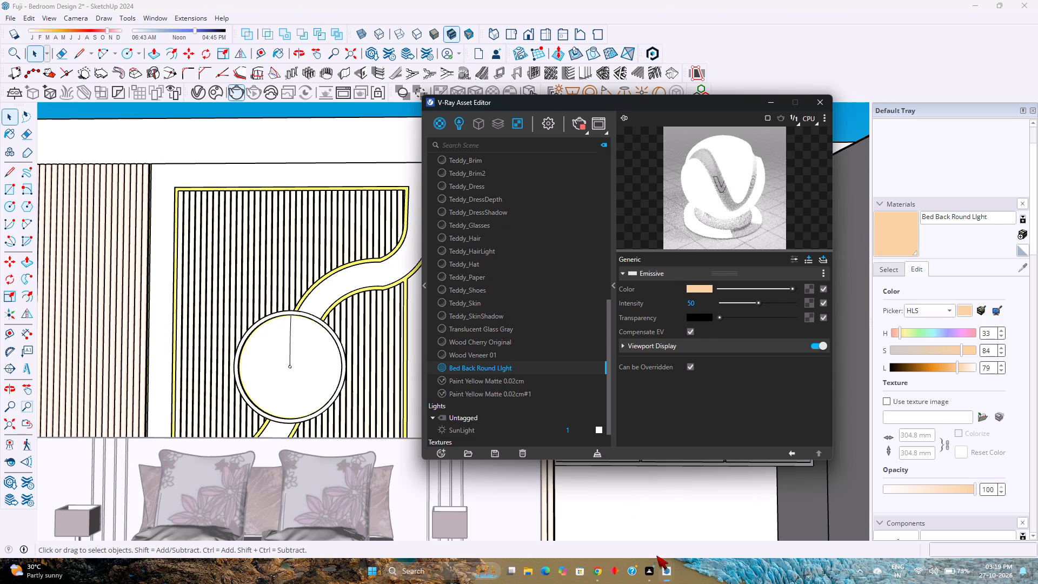
Stop the running production render and start an interactive render of the bed wall from the frame buffer.
left_click(729, 529)
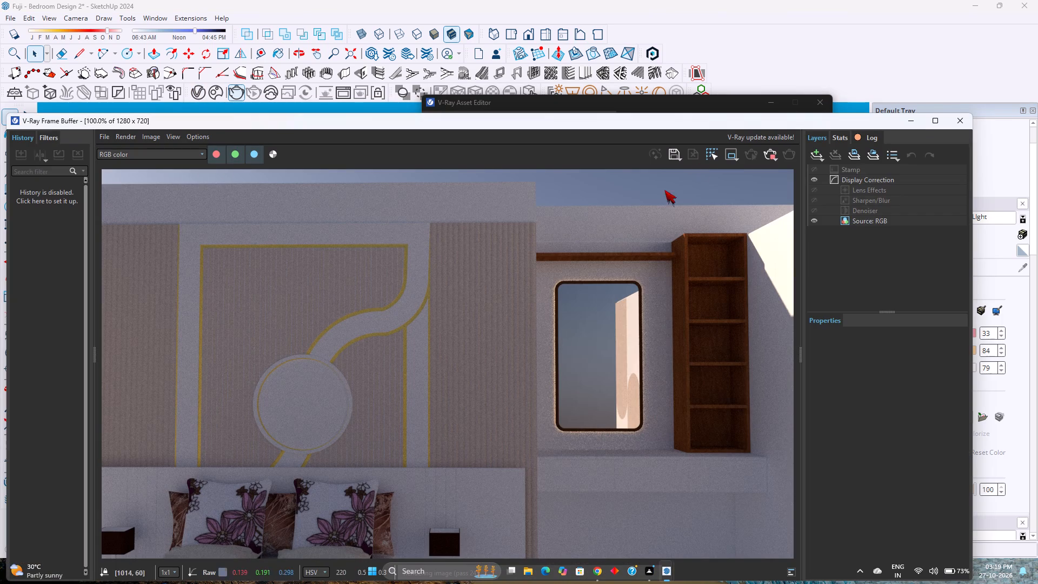
left_click(772, 160)
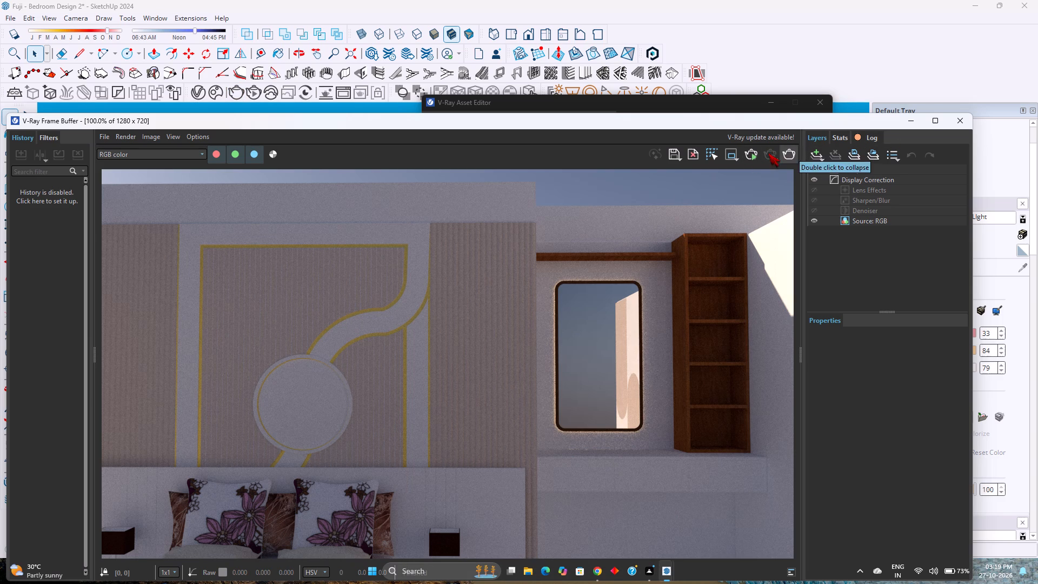
left_click(754, 153)
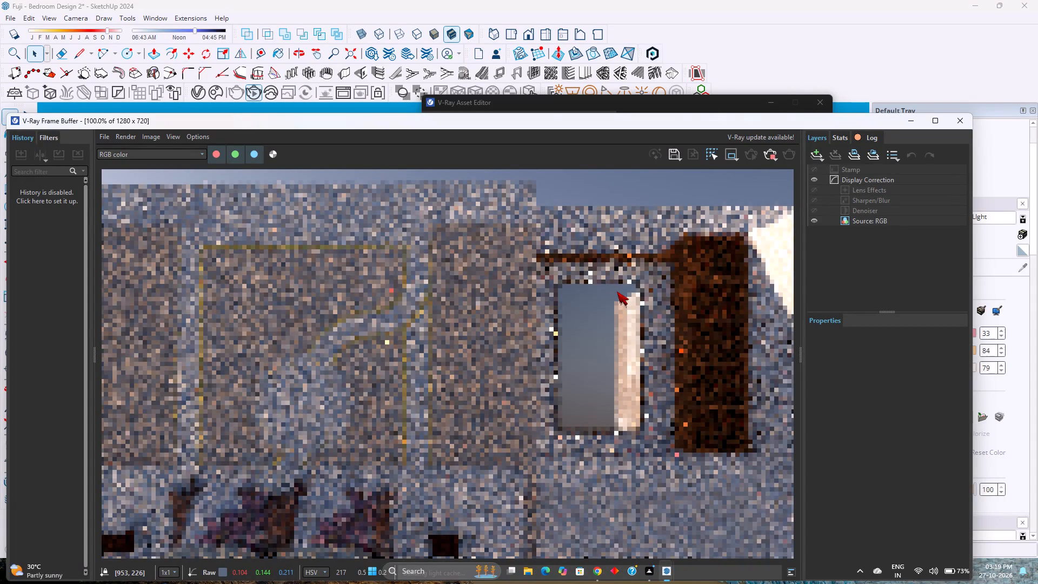
scroll(616, 250, "down", 2)
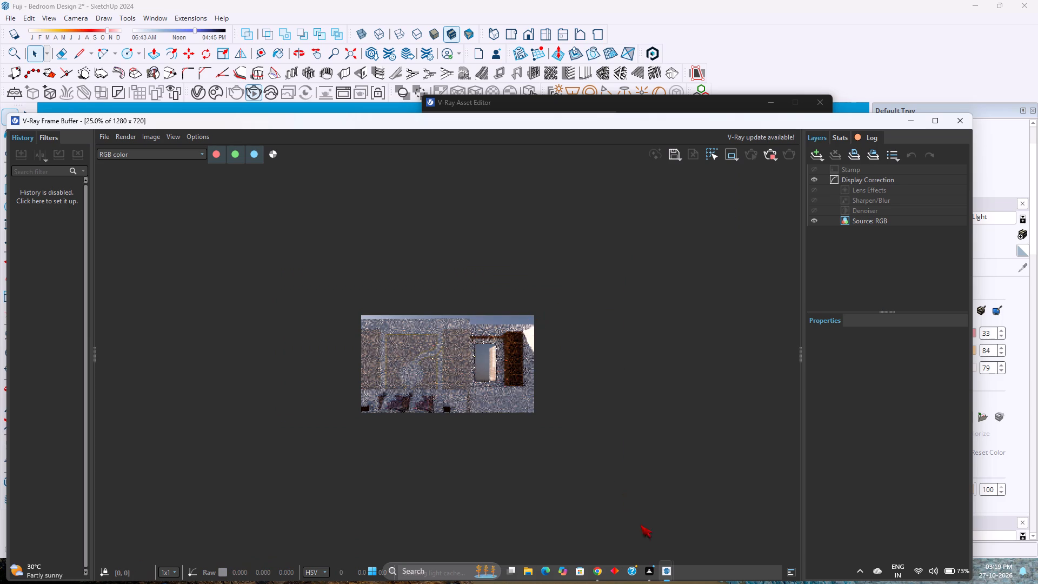
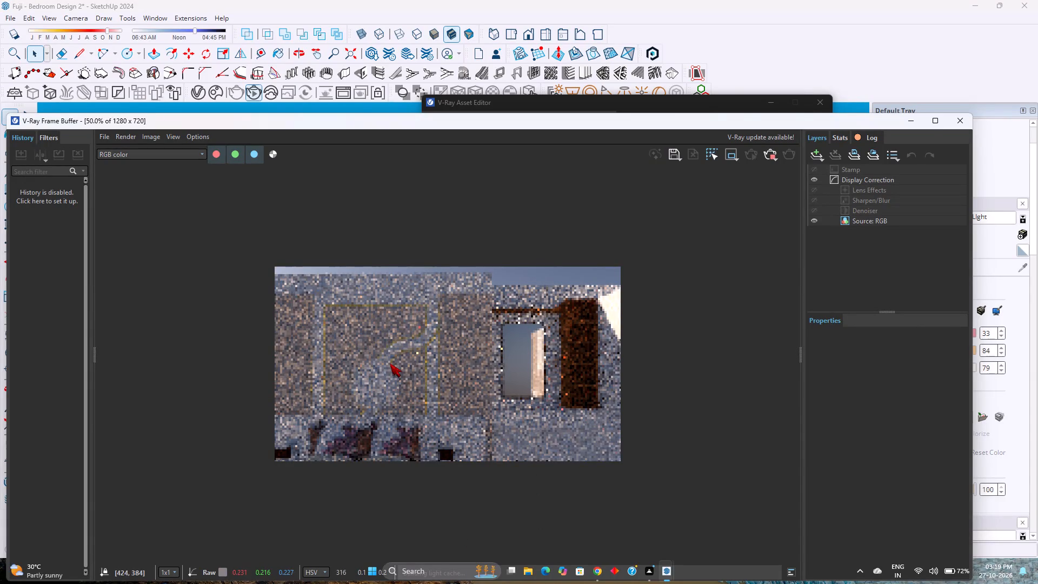
Examine the round disc and surrounding bed wall in the running interactive render at different magnifications.
scroll(390, 362, "up", 2)
scroll(390, 358, "down", 3)
scroll(390, 358, "up", 3)
scroll(390, 358, "down", 1)
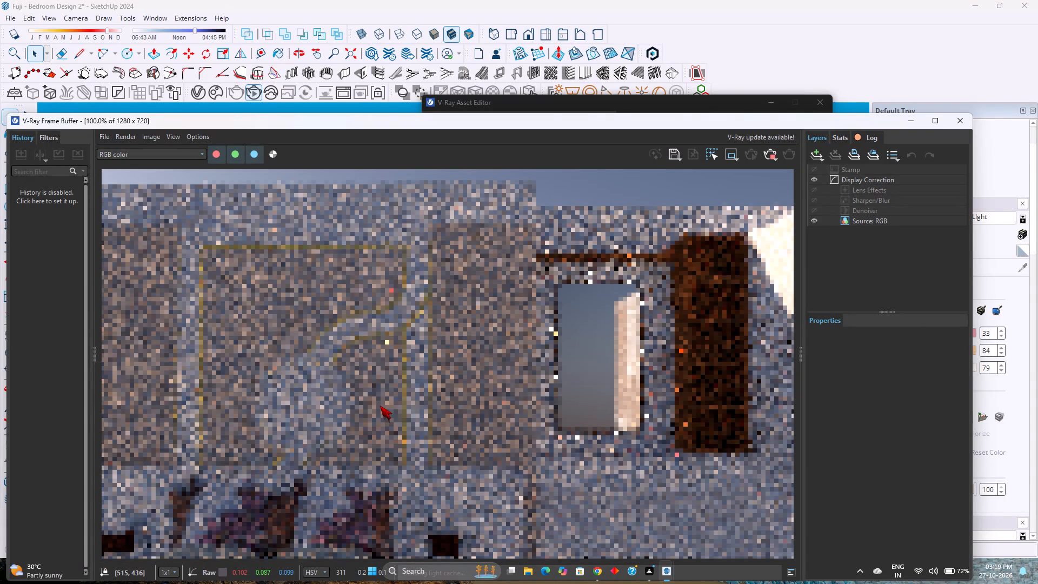
scroll(382, 385, "down", 3)
scroll(382, 385, "up", 1)
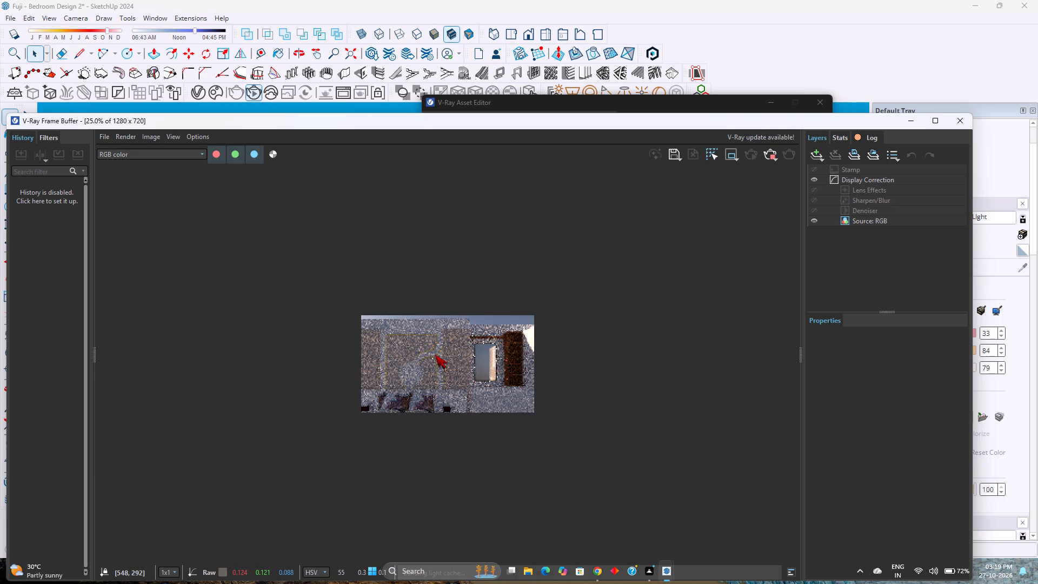
scroll(435, 355, "up", 2)
scroll(674, 222, "down", 1)
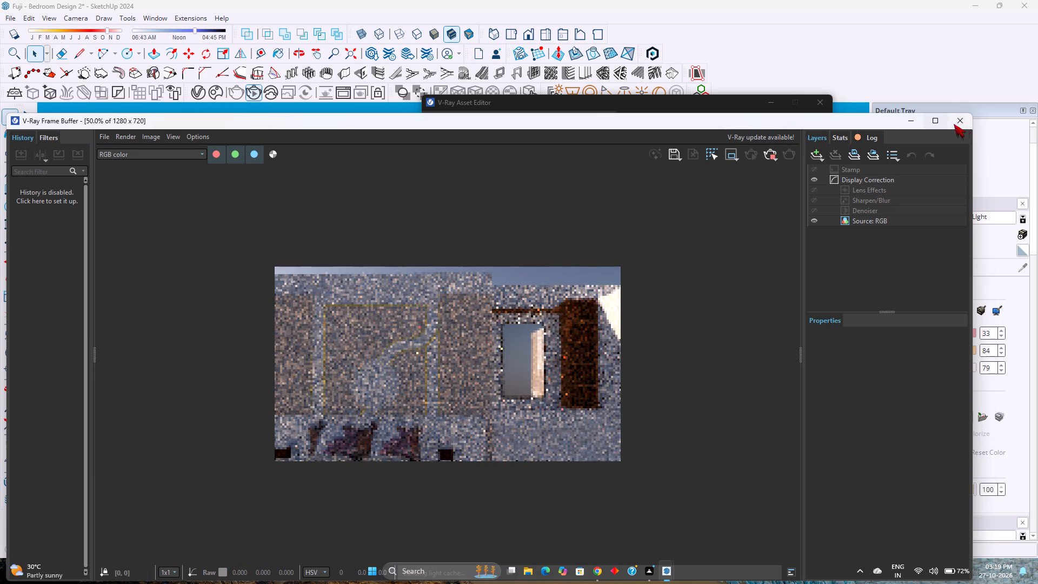
Close the frame buffer, restart the interactive render from the model window, and inspect the bed wall up close.
left_click(960, 121)
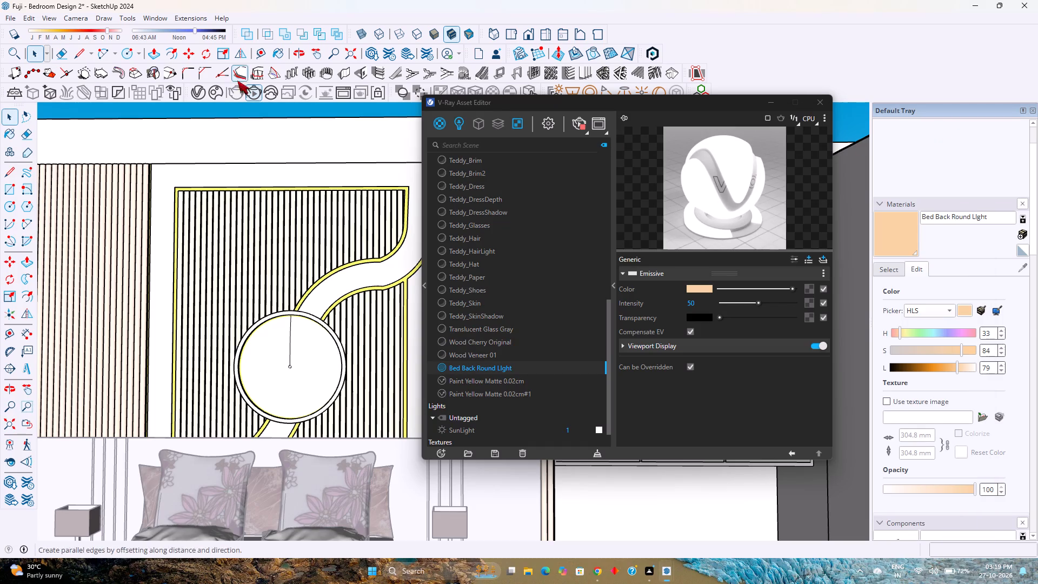
left_click(254, 89)
left_click(255, 94)
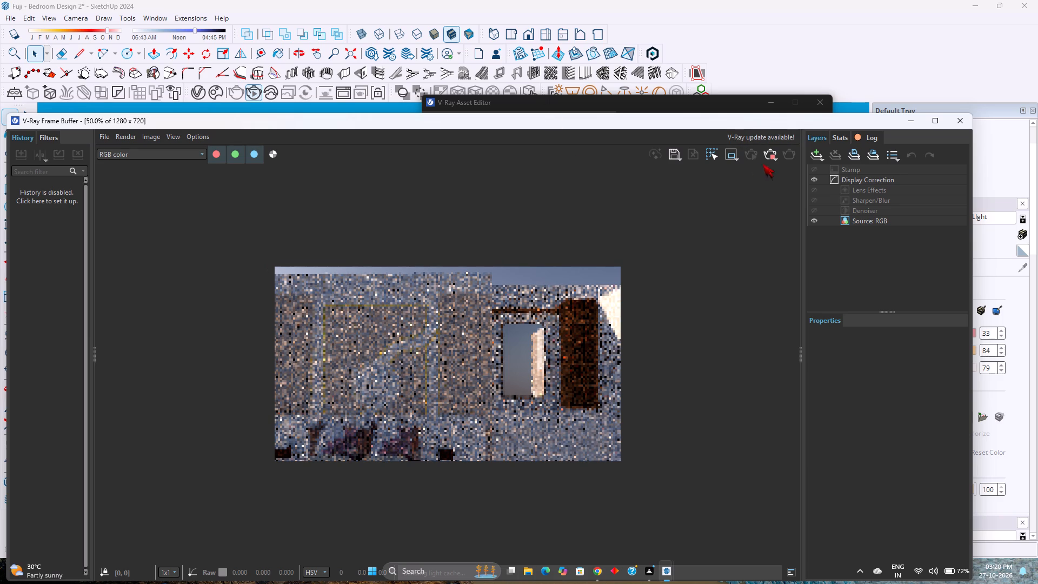
triple_click(739, 210)
scroll(563, 254, "down", 3)
scroll(529, 324, "up", 2)
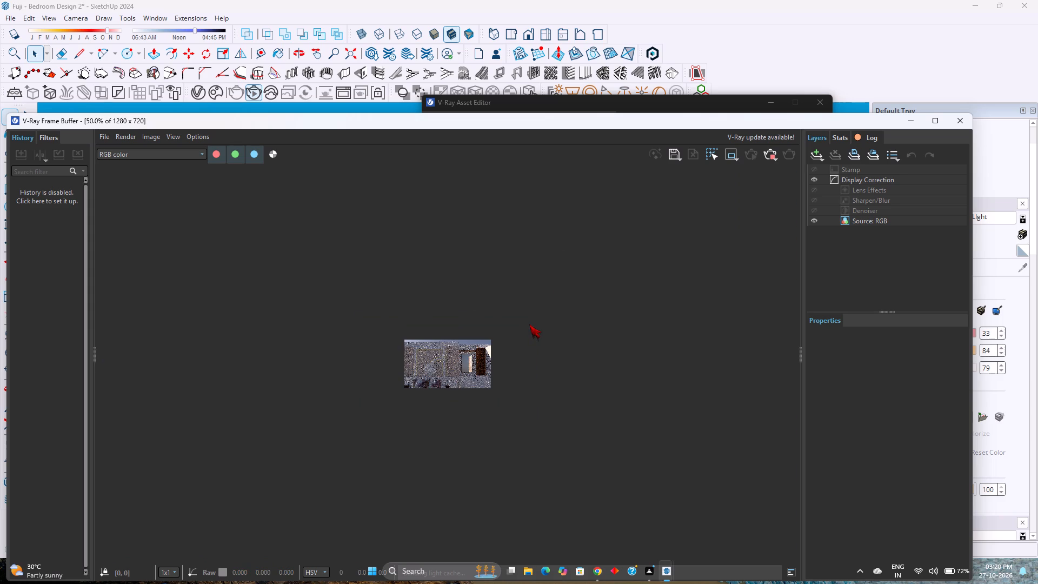
double_click(542, 314)
double_click(542, 314)
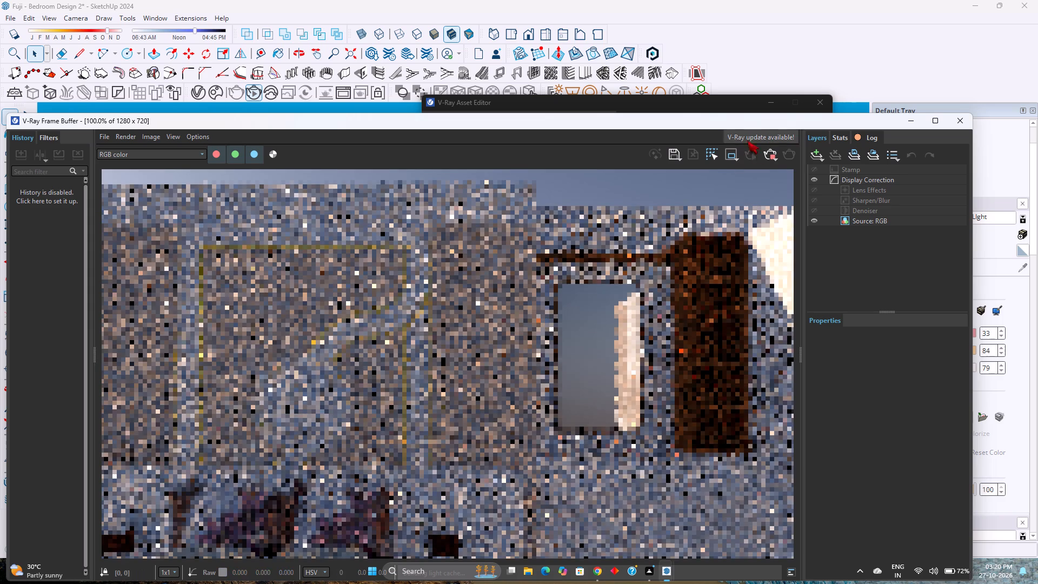
Stop and restart the interactive render from the frame buffer and check the bed wall again.
left_click(768, 158)
left_click(750, 156)
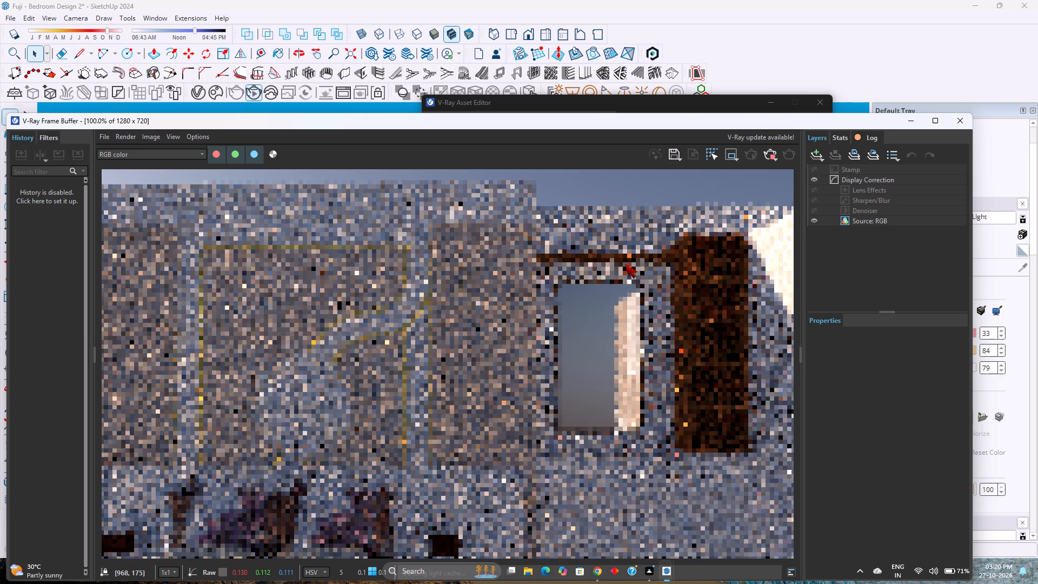
scroll(626, 264, "down", 1)
scroll(626, 264, "up", 1)
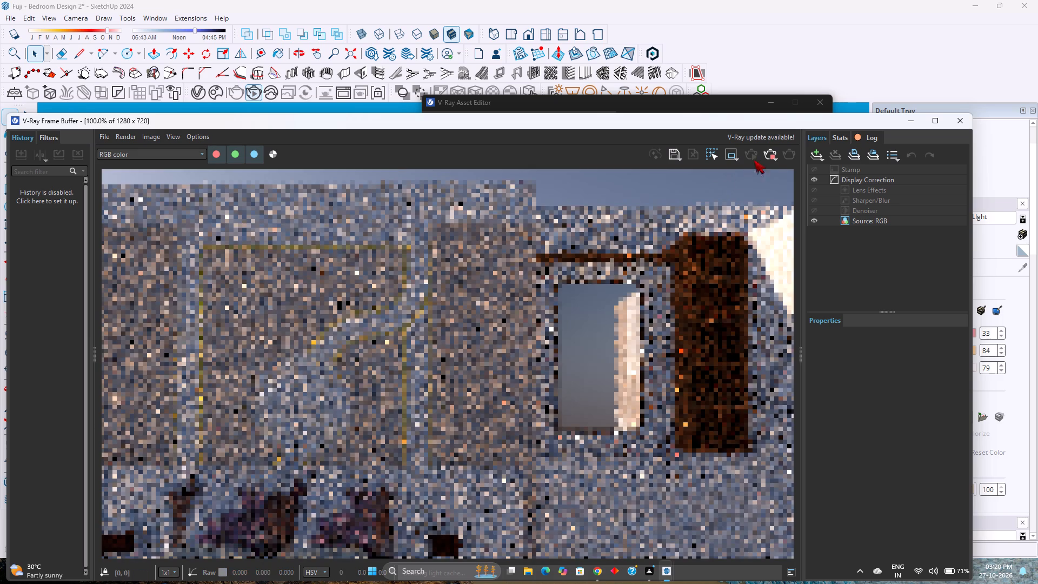
Stop the interactive render, start a production render of the same view, and inspect the round disc on the bed wall.
left_click(769, 154)
left_click(786, 156)
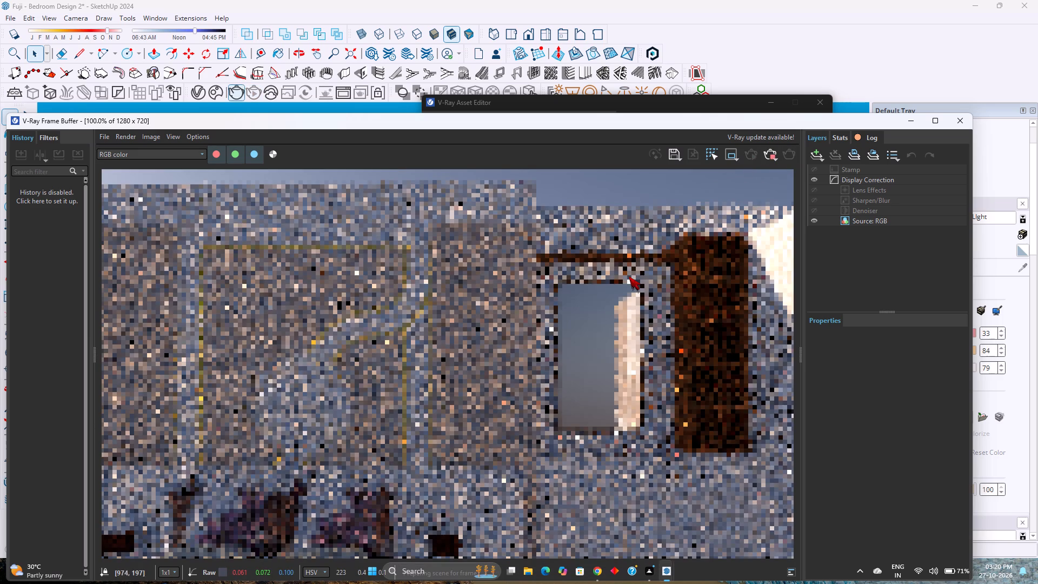
scroll(629, 276, "down", 1)
scroll(467, 354, "up", 1)
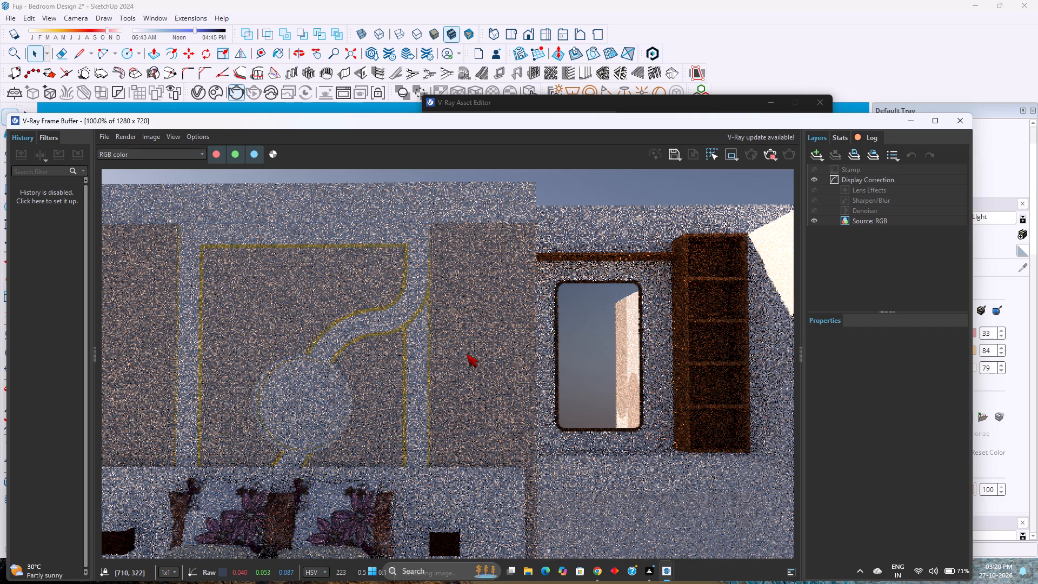
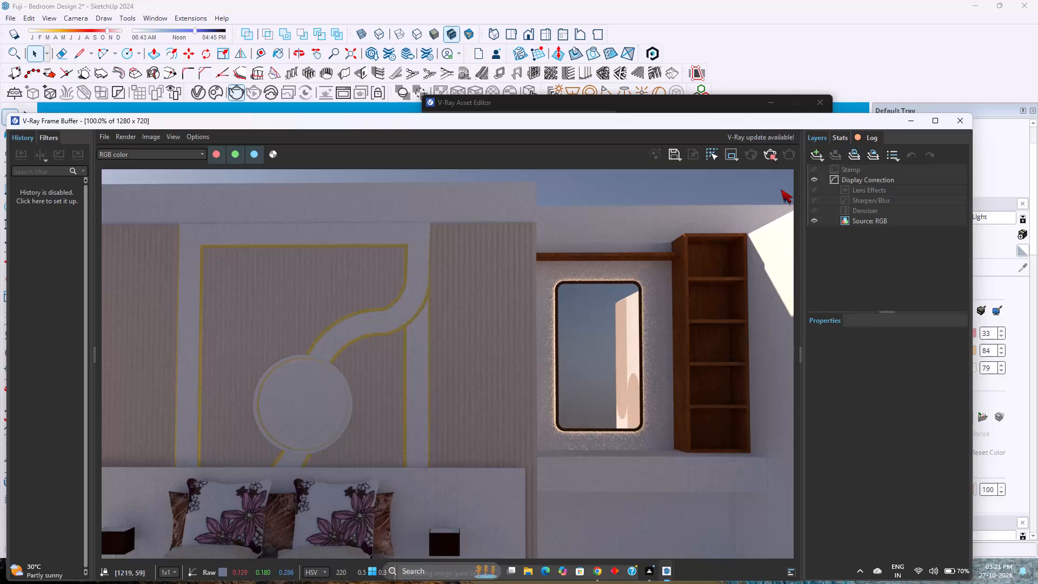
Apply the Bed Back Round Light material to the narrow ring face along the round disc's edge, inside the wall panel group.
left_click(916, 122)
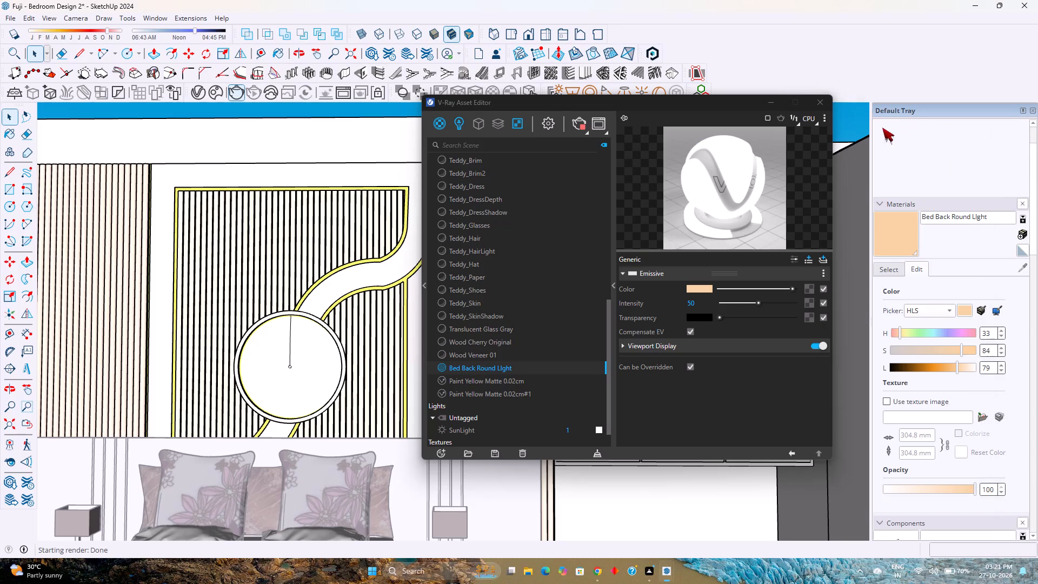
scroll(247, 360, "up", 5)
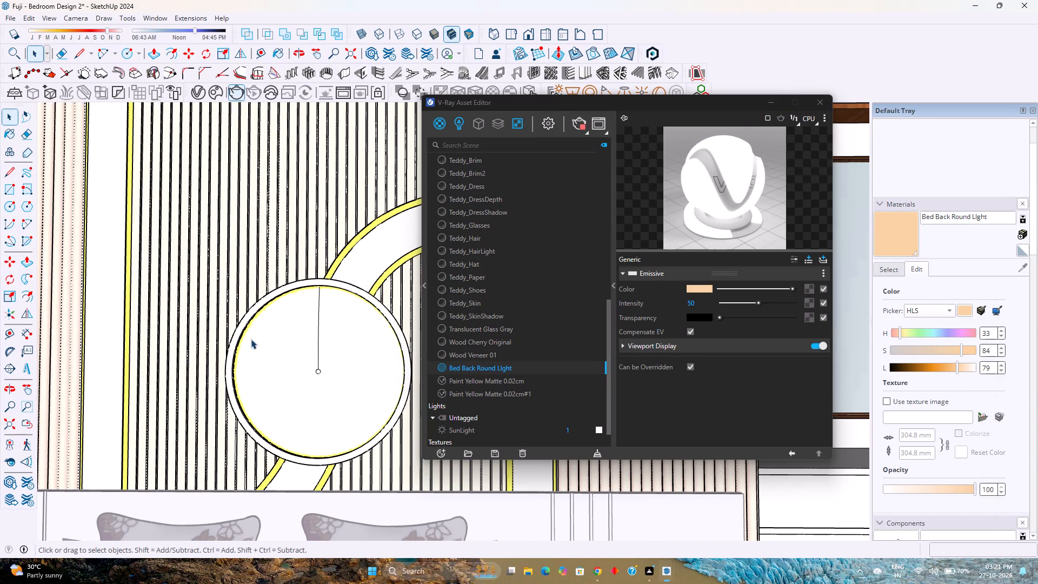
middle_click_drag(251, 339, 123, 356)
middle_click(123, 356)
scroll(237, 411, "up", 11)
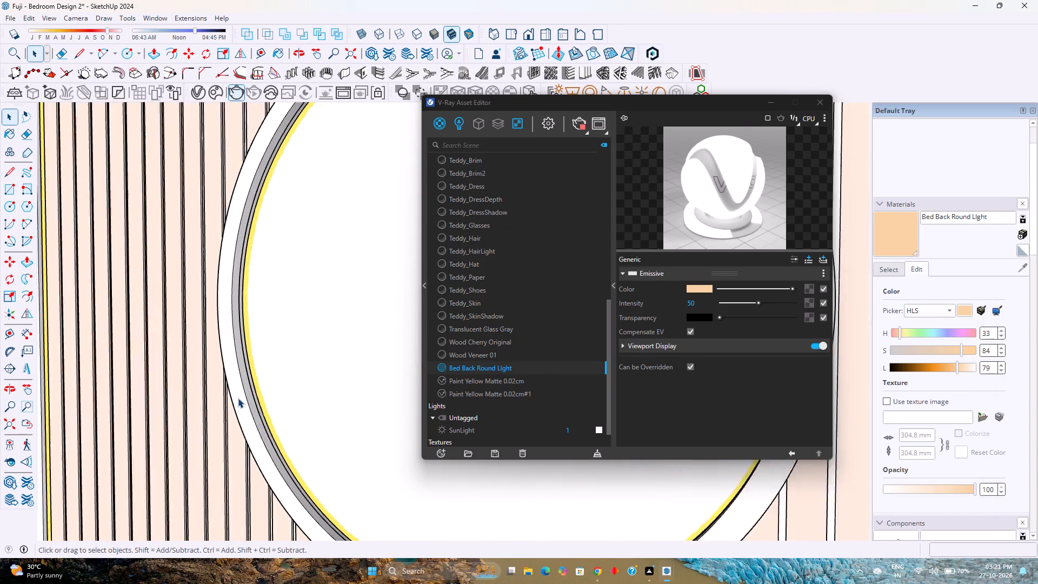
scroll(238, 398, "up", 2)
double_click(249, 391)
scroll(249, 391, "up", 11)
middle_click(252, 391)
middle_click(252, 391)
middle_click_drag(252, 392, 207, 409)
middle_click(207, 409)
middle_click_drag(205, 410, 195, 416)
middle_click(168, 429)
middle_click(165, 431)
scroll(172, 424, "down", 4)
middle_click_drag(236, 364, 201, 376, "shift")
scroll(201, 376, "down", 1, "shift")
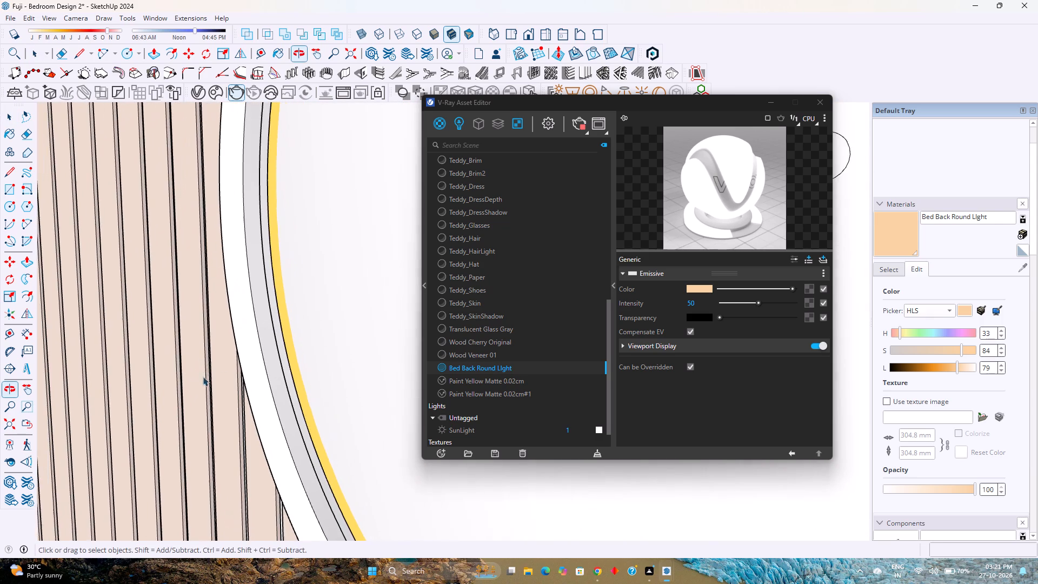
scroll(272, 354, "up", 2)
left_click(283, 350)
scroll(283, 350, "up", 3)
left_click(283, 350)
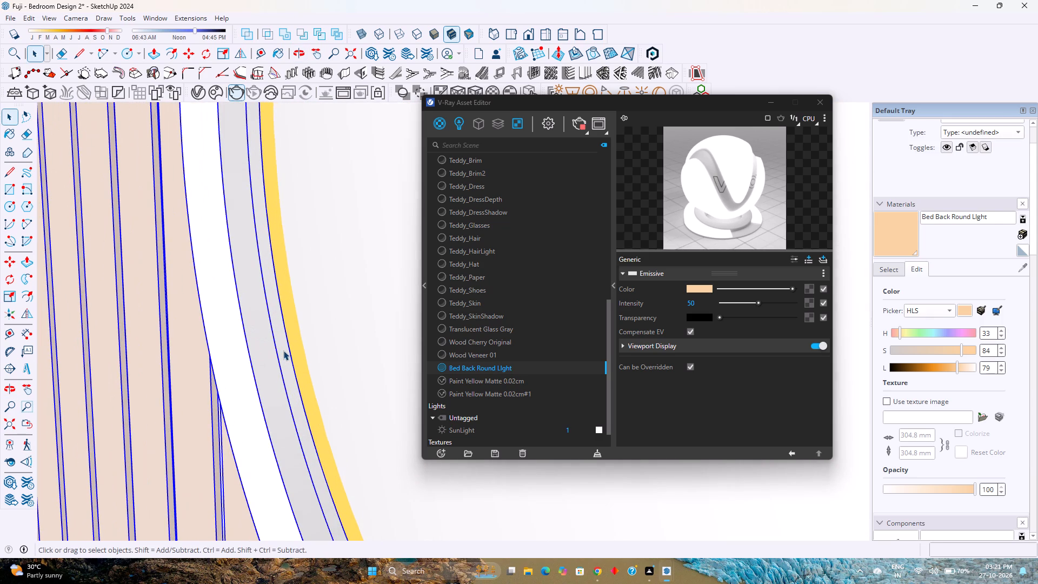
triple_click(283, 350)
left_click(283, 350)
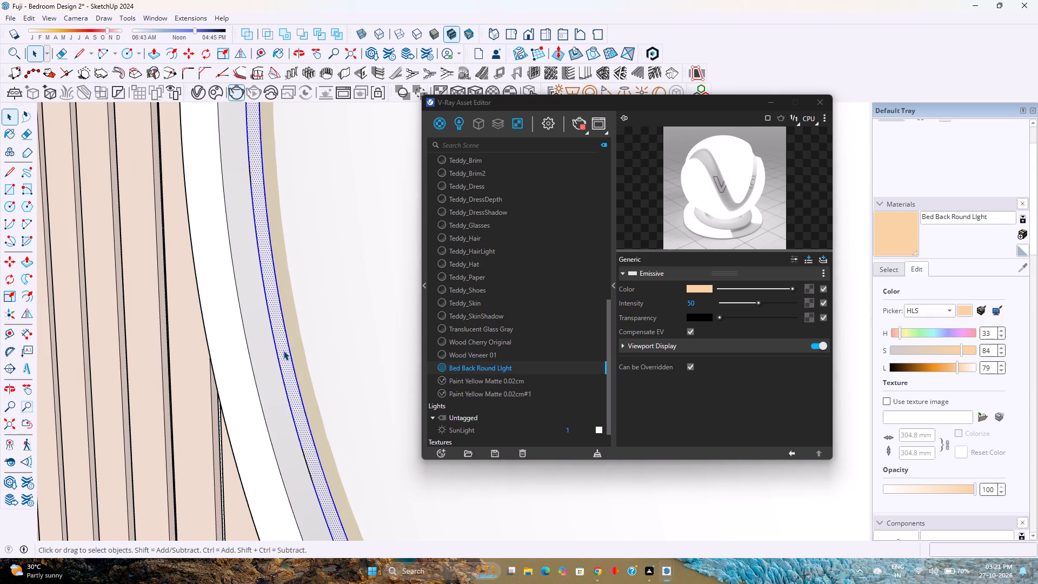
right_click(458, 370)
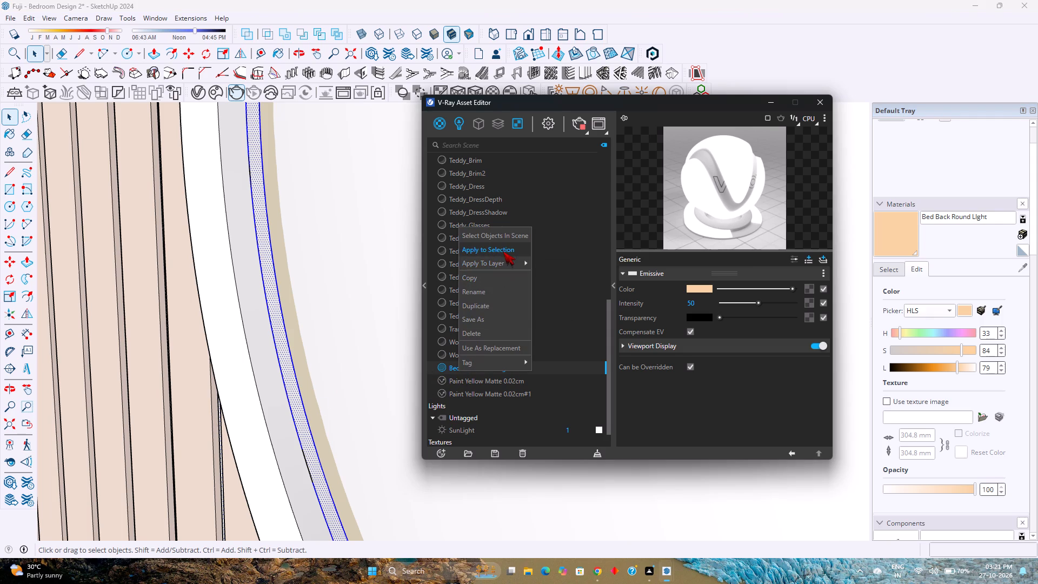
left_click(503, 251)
Start an interactive render of the bed wall and examine the material's glow around the round disc.
scroll(357, 383, "down", 14)
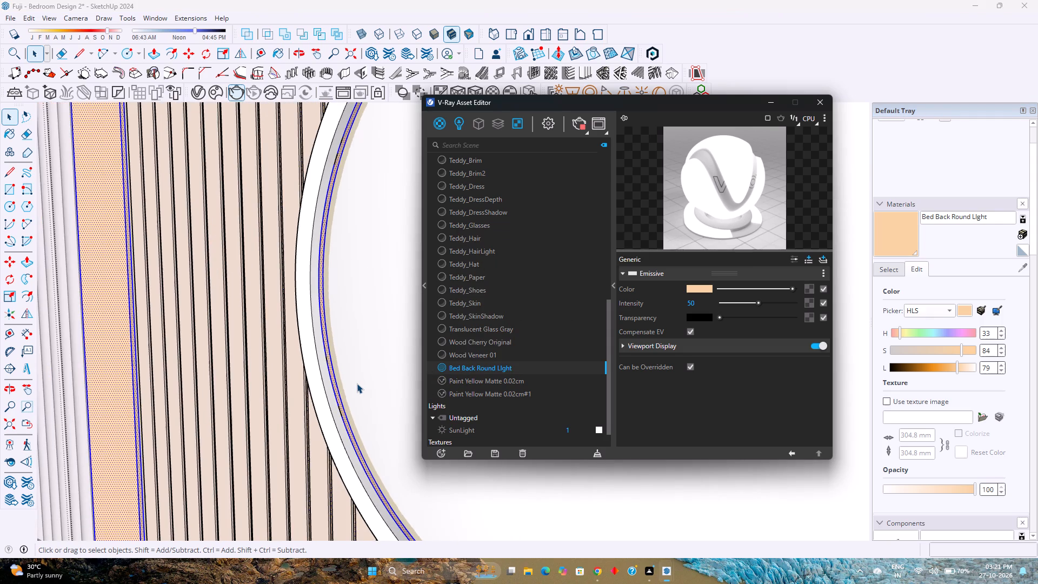
key("Escape")
scroll(357, 383, "down", 11)
middle_click_drag(357, 383, 294, 387, "shift")
middle_click(293, 387, "shift")
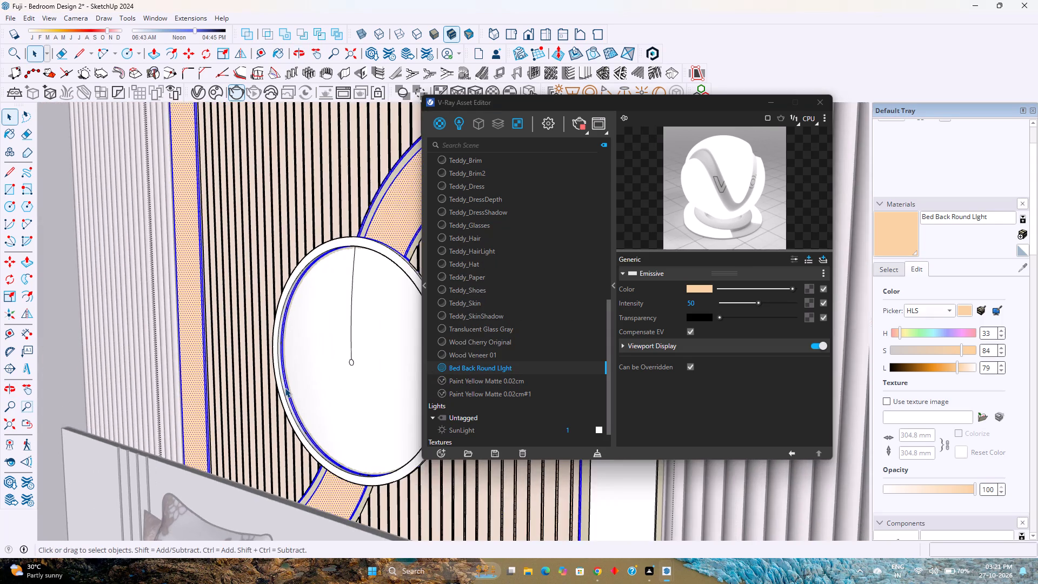
scroll(285, 388, "down", 4)
middle_click_drag(285, 388, 427, 408)
middle_click(427, 408)
key("Escape")
key("Escape")
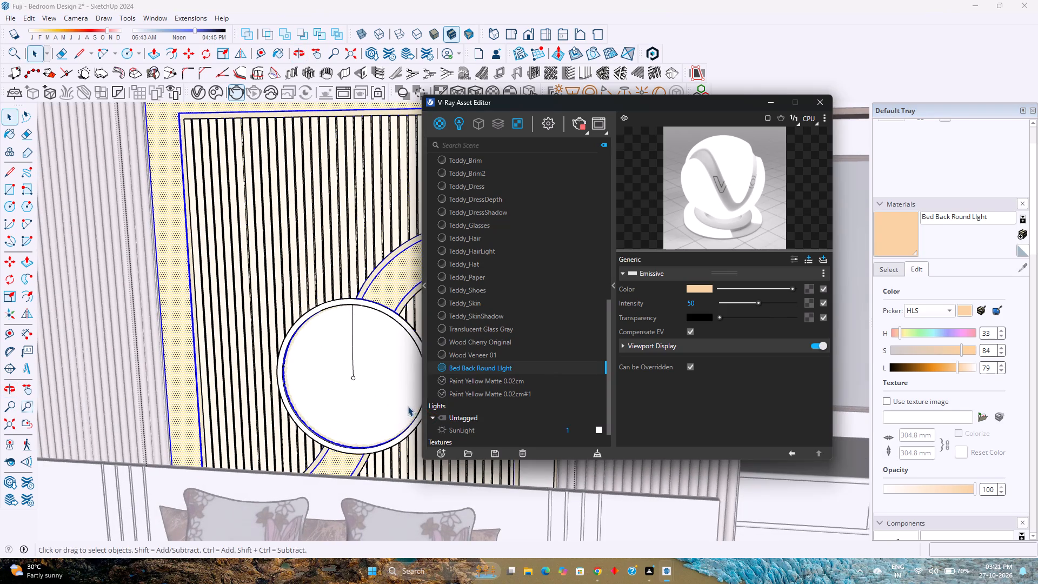
key("Escape")
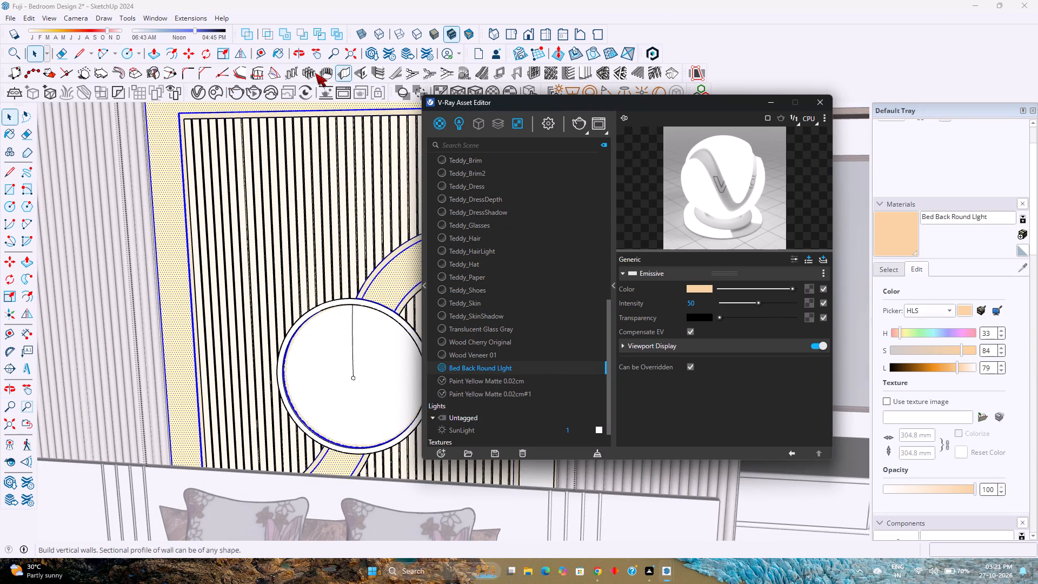
left_click(256, 97)
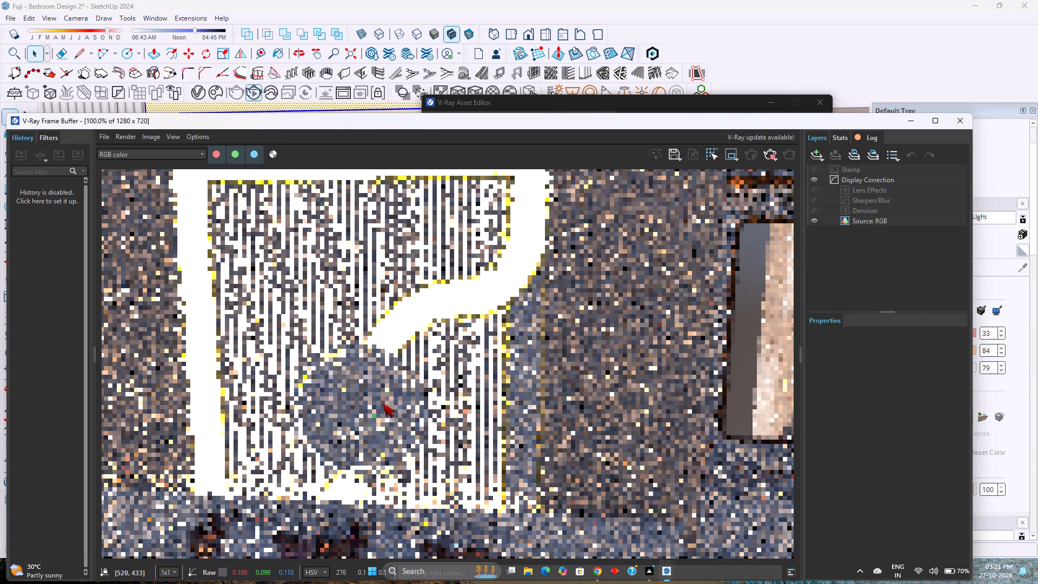
scroll(382, 403, "down", 1)
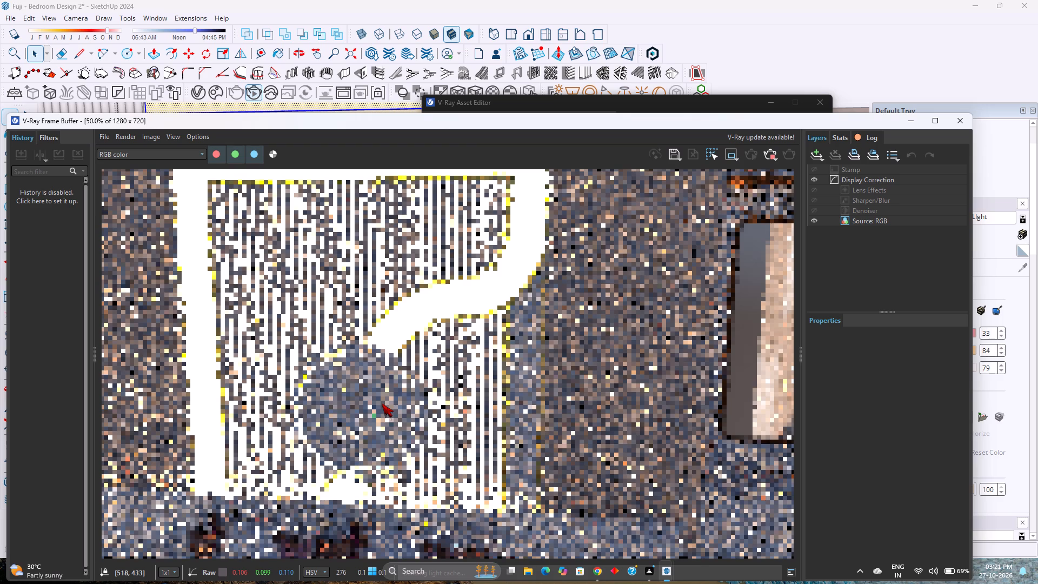
scroll(382, 403, "down", 1)
scroll(397, 403, "up", 3)
scroll(397, 403, "down", 1)
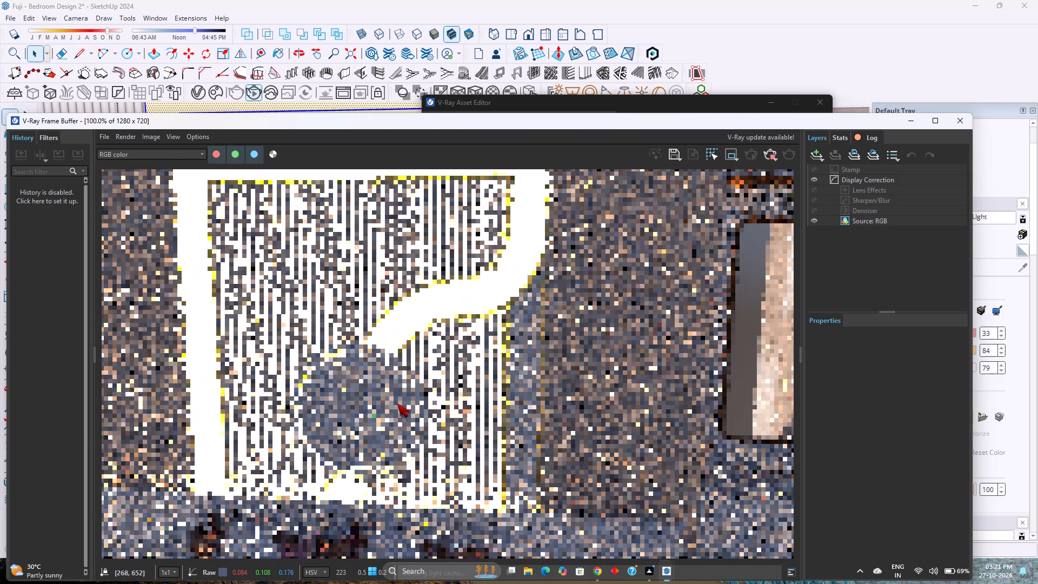
scroll(397, 403, "down", 1)
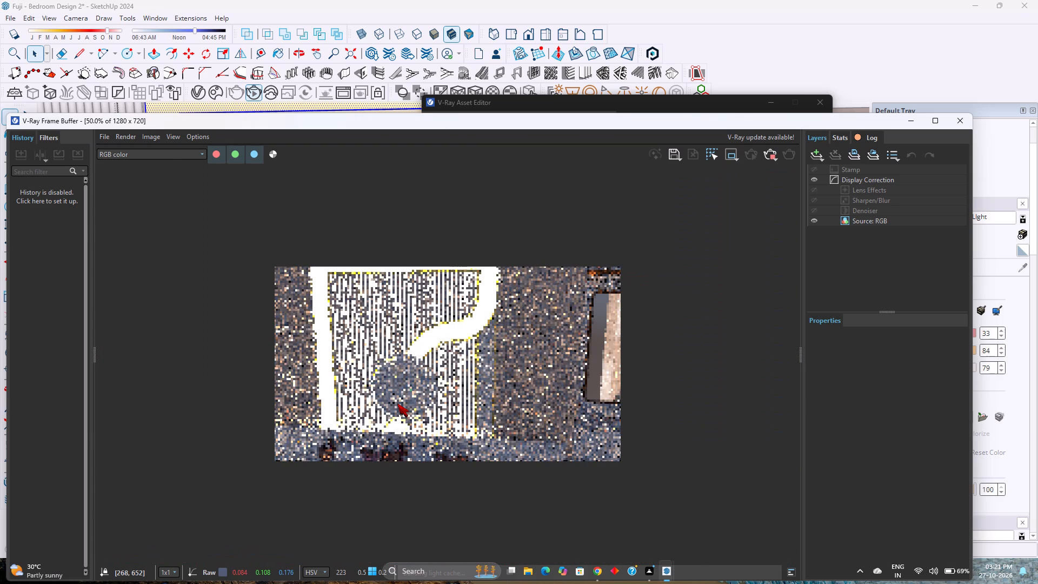
scroll(471, 368, "up", 4)
scroll(471, 368, "down", 1)
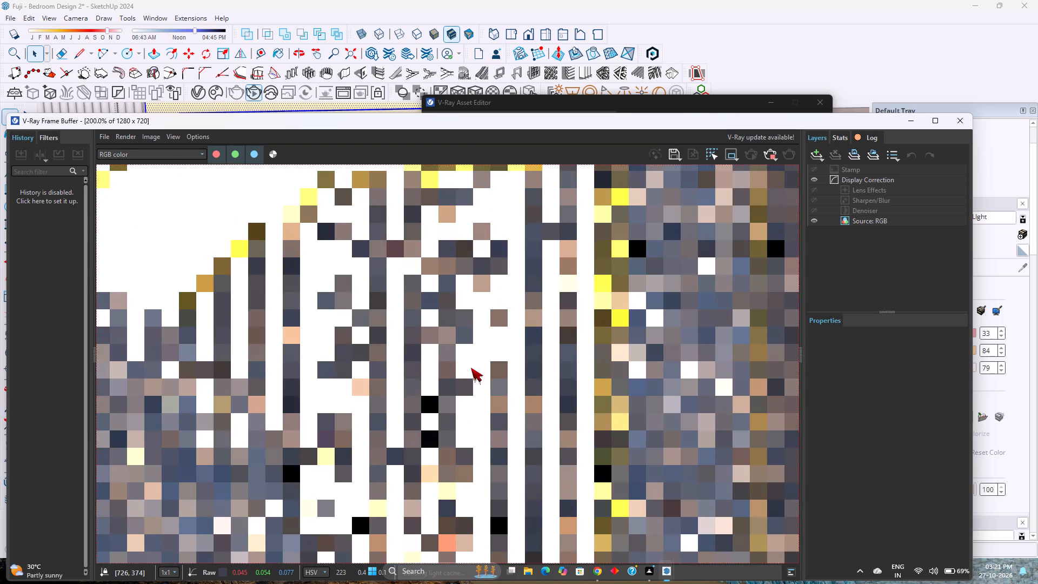
scroll(471, 368, "down", 2)
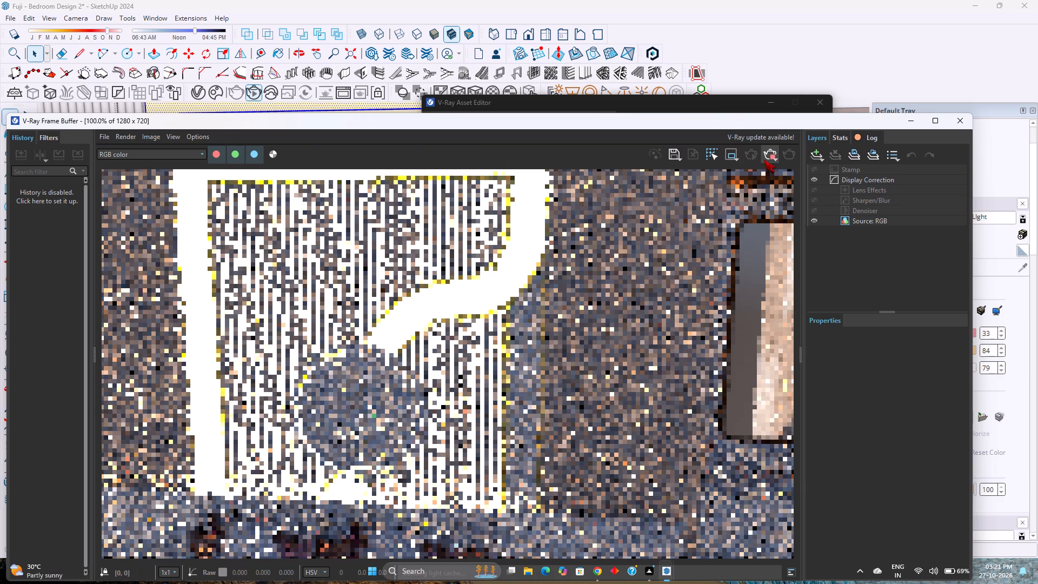
Stop the interactive render, run a production render of the bed wall, check the glow, and close the frame buffer.
left_click(767, 158)
left_click(783, 158)
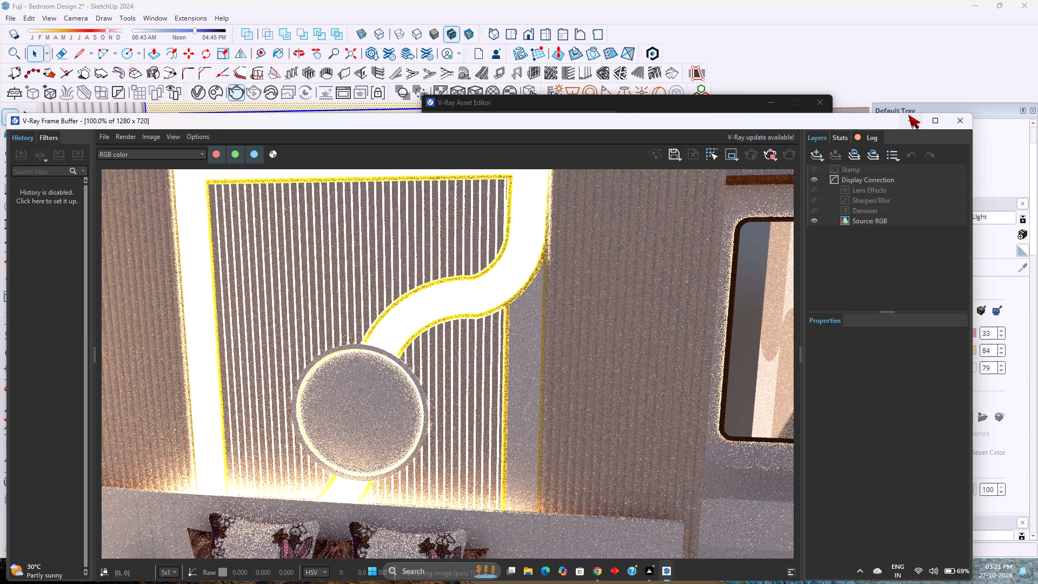
left_click(956, 122)
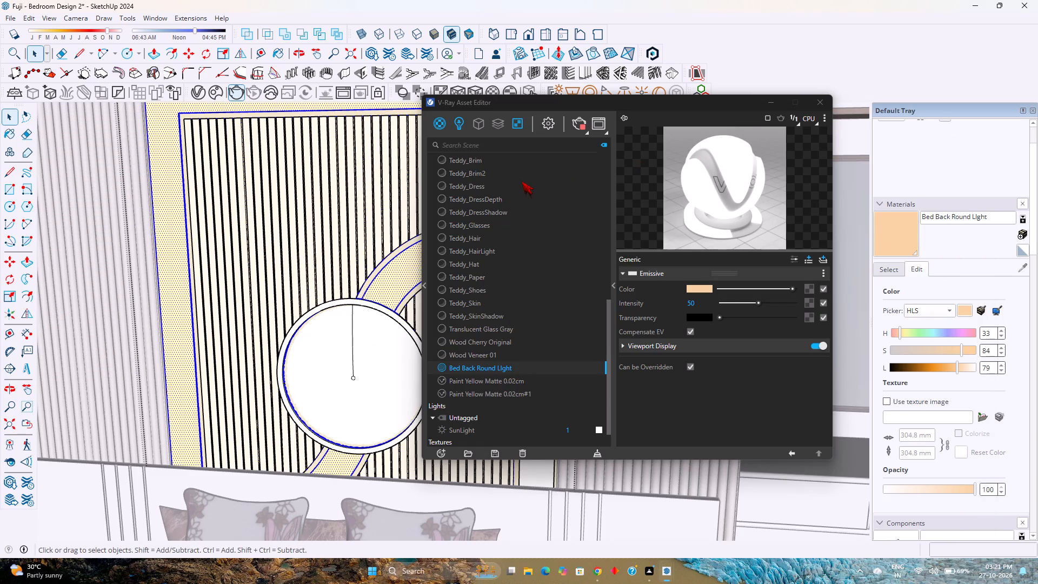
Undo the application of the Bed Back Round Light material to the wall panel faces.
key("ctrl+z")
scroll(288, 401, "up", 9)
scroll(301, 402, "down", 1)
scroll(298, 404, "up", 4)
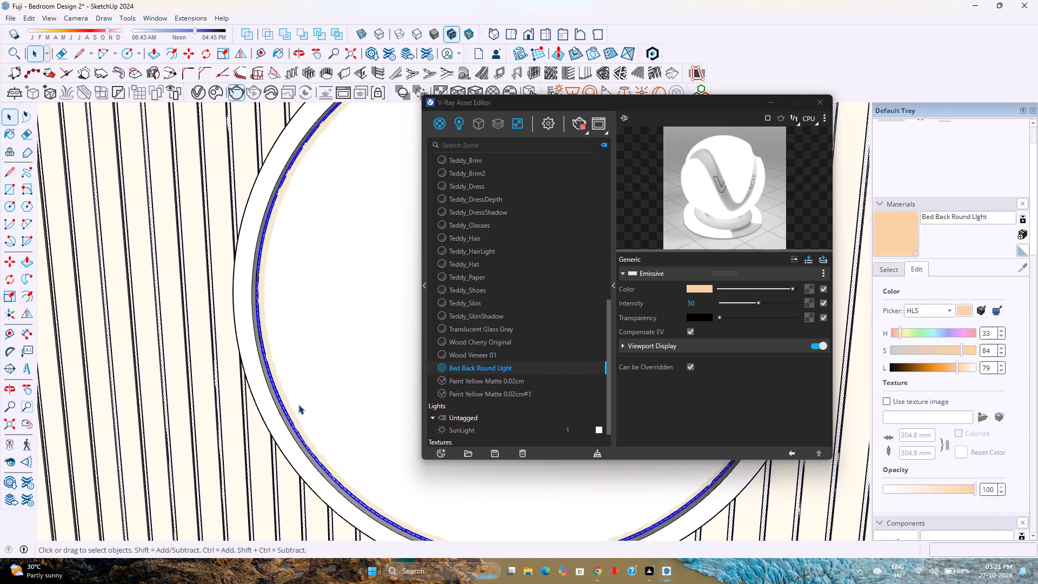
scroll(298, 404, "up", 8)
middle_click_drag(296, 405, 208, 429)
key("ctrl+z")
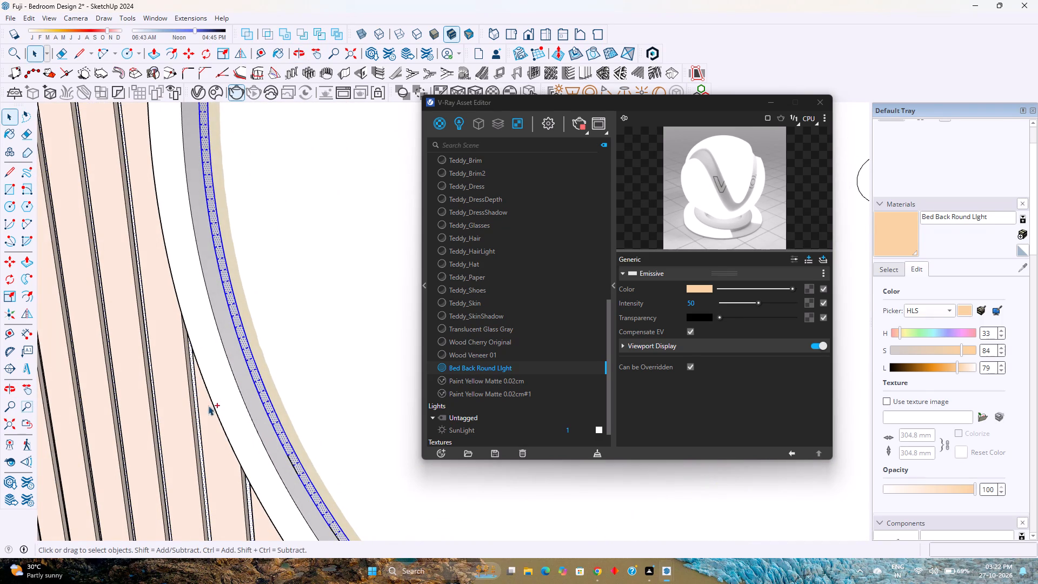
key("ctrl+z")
Select the narrow ring face beside the round disc's rim again and examine which wall panel faces belong to it.
scroll(268, 402, "up", 9)
double_click(267, 401)
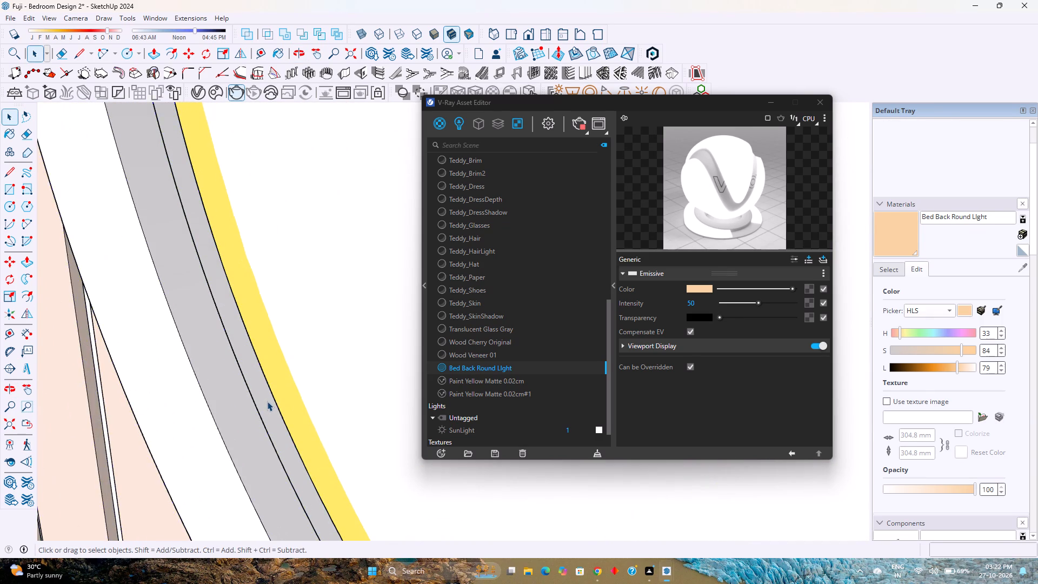
scroll(267, 401, "up", 4)
double_click(267, 401)
scroll(267, 401, "up", 3)
double_click(267, 401)
double_click(267, 401)
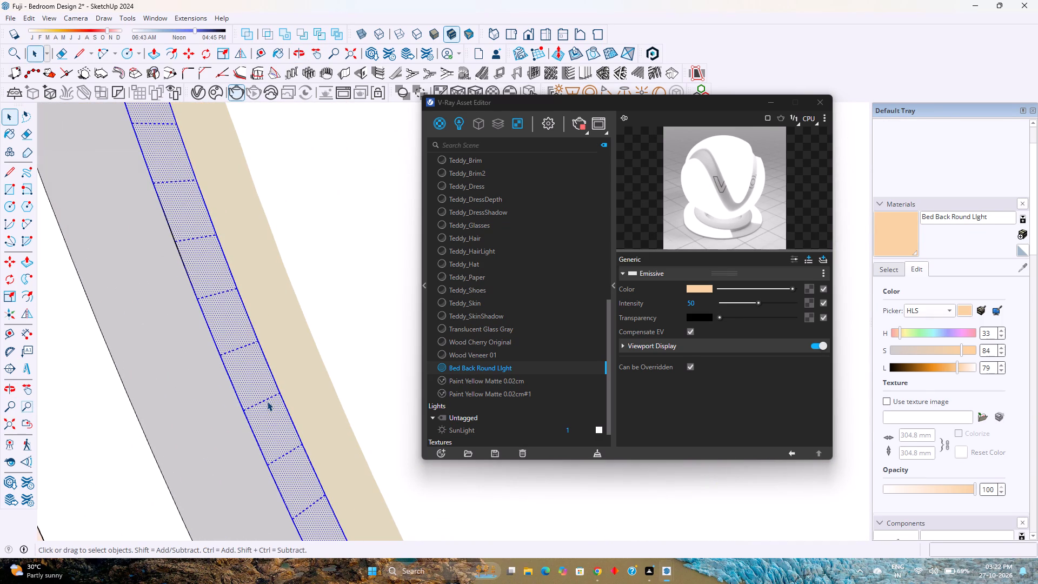
scroll(267, 401, "down", 5)
double_click(267, 401)
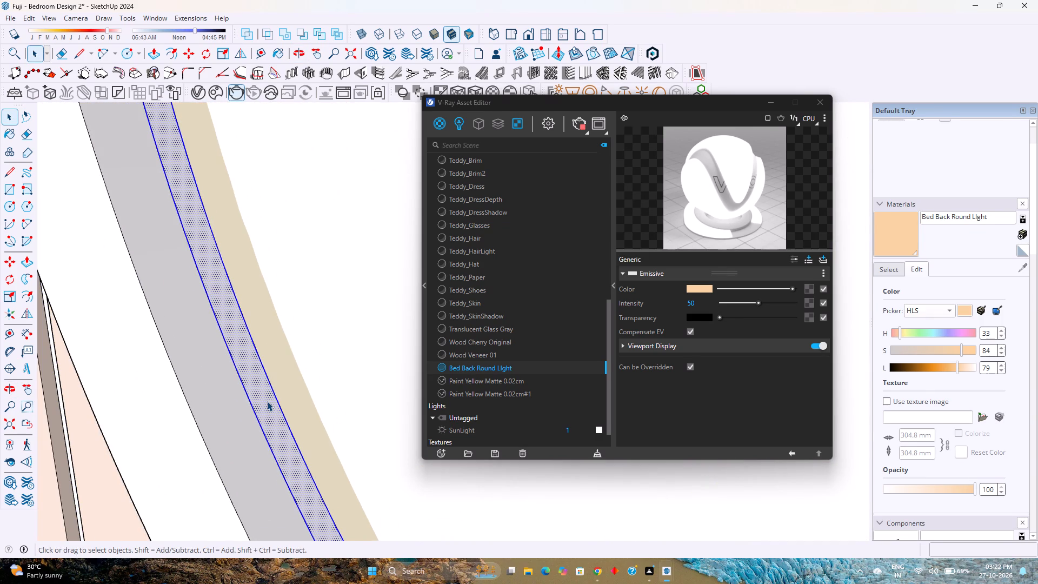
double_click(267, 401)
scroll(267, 401, "down", 20)
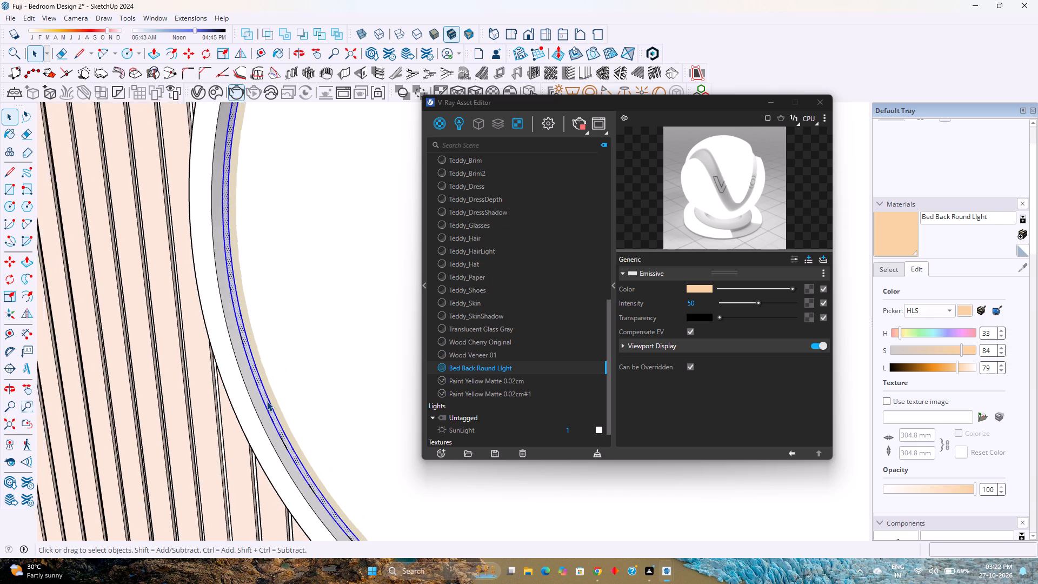
scroll(267, 401, "down", 15)
scroll(266, 400, "up", 1)
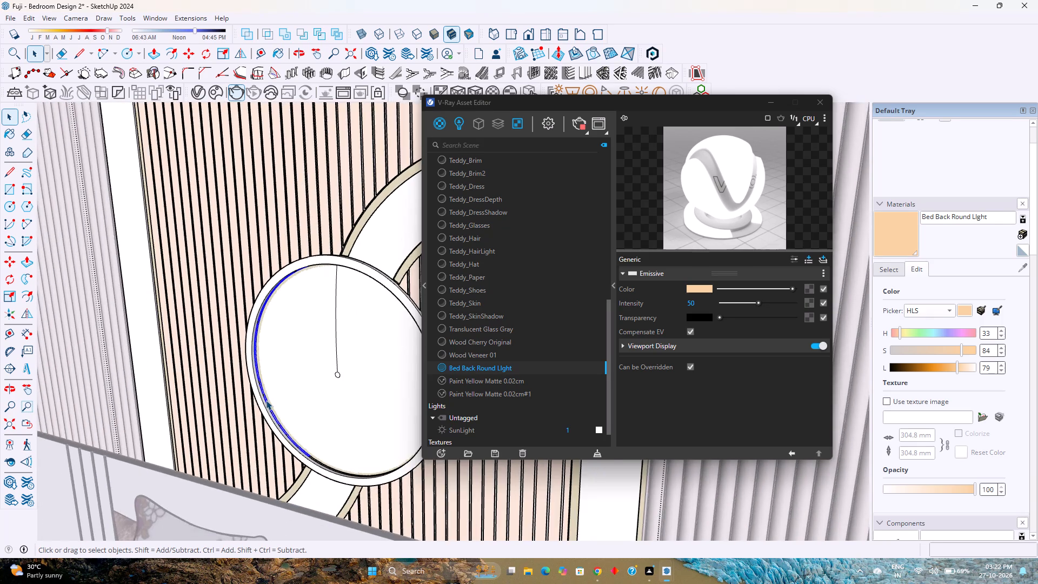
Examine the round disc's edge from oblique angles, selecting the connected wall geometry behind its rim.
scroll(266, 400, "up", 2)
middle_click_drag(266, 400, 501, 504)
middle_click(500, 503)
middle_click_drag(483, 473, 385, 463, "shift")
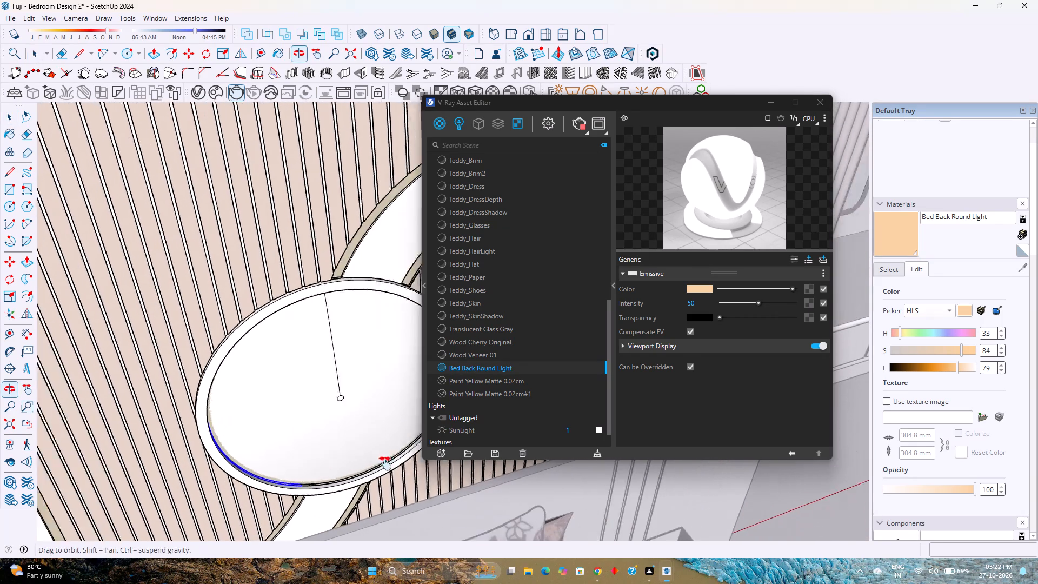
middle_click_drag(385, 463, 328, 455, "shift")
middle_click(327, 455, "shift")
scroll(293, 450, "up", 7)
middle_click_drag(269, 449, 361, 441)
middle_click(361, 441)
scroll(361, 444, "up", 5)
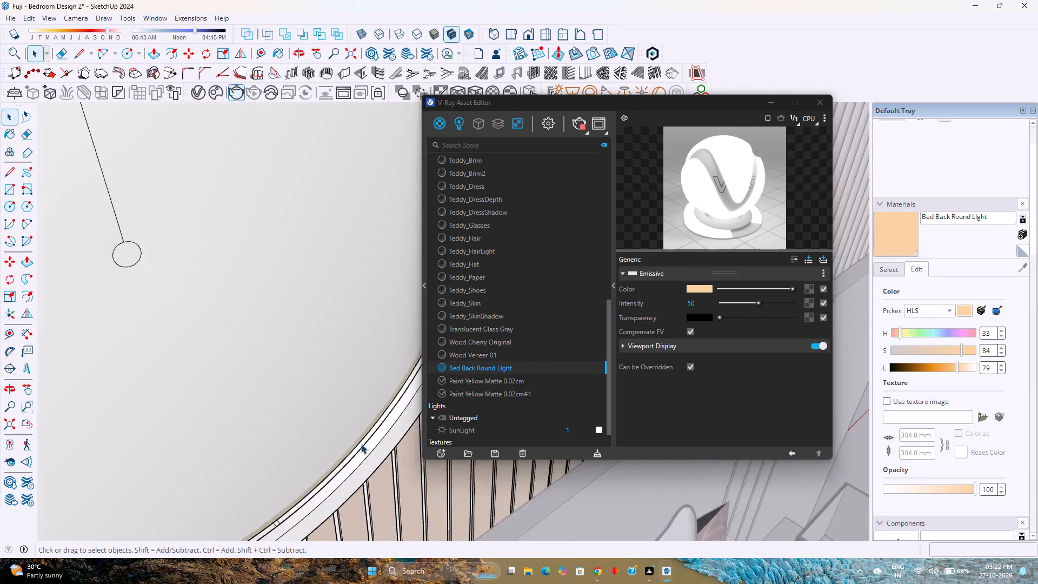
scroll(361, 444, "up", 7)
middle_click_drag(361, 444, 433, 453)
middle_click(433, 453)
scroll(400, 445, "up", 3)
triple_click(392, 434)
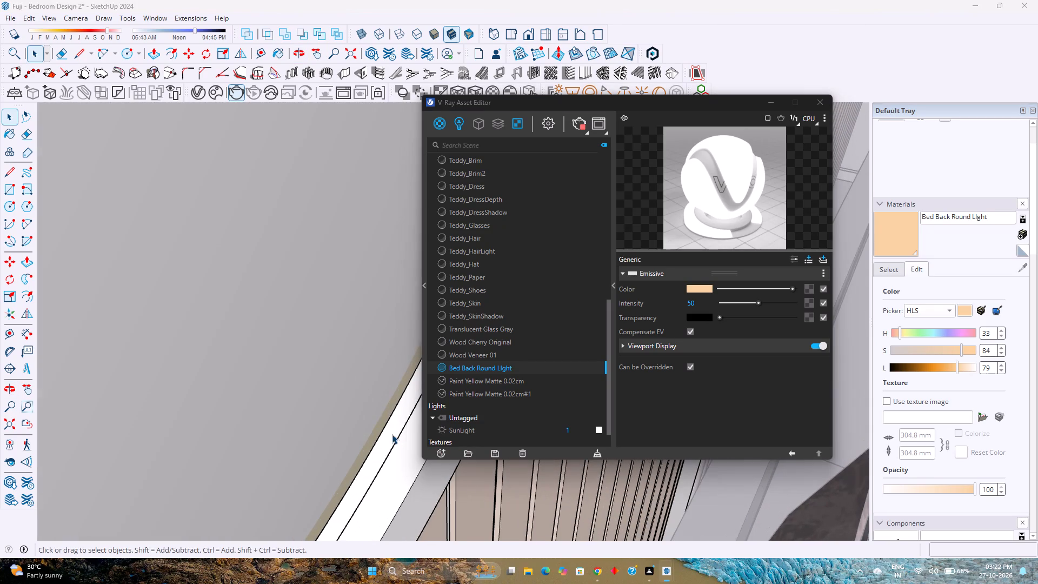
scroll(392, 434, "down", 19)
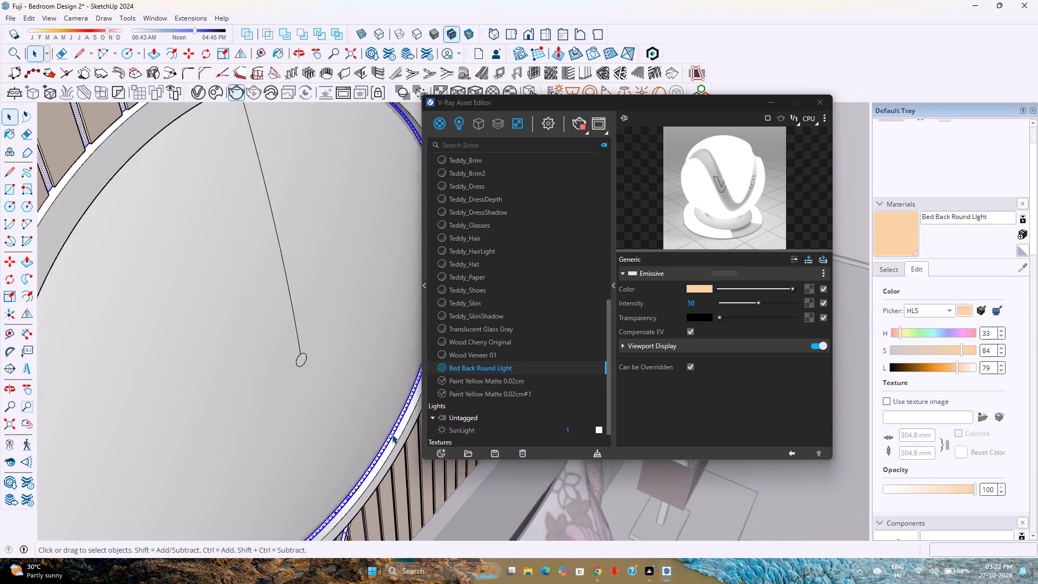
scroll(392, 434, "down", 6)
middle_click_drag(392, 434, 128, 468)
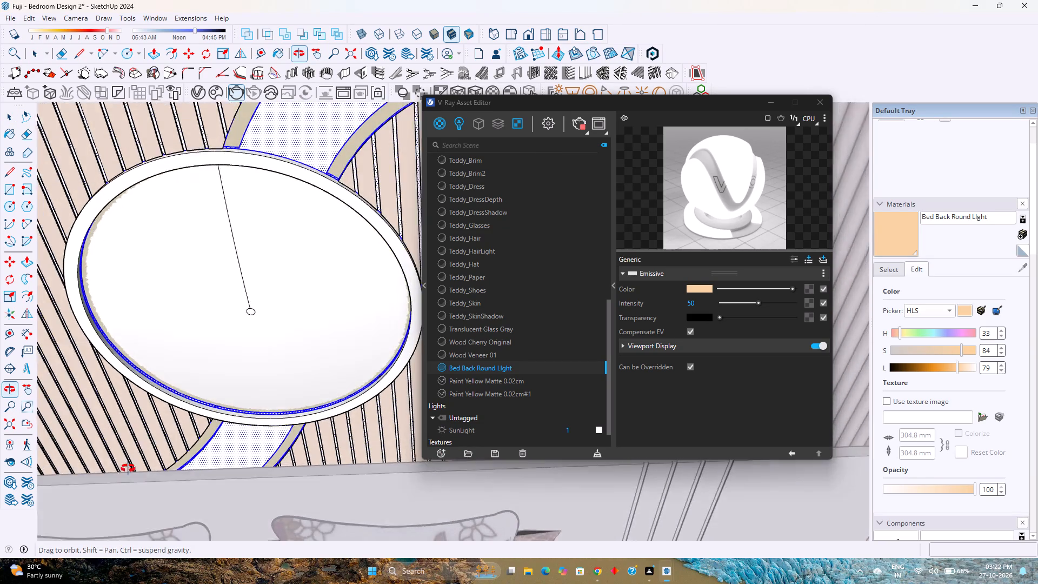
middle_click_drag(128, 468, 127, 492)
middle_click(127, 492)
scroll(287, 393, "up", 3)
Open the round wall disc's group and examine the narrow faces along its rim up close from oblique angles.
left_click(332, 416)
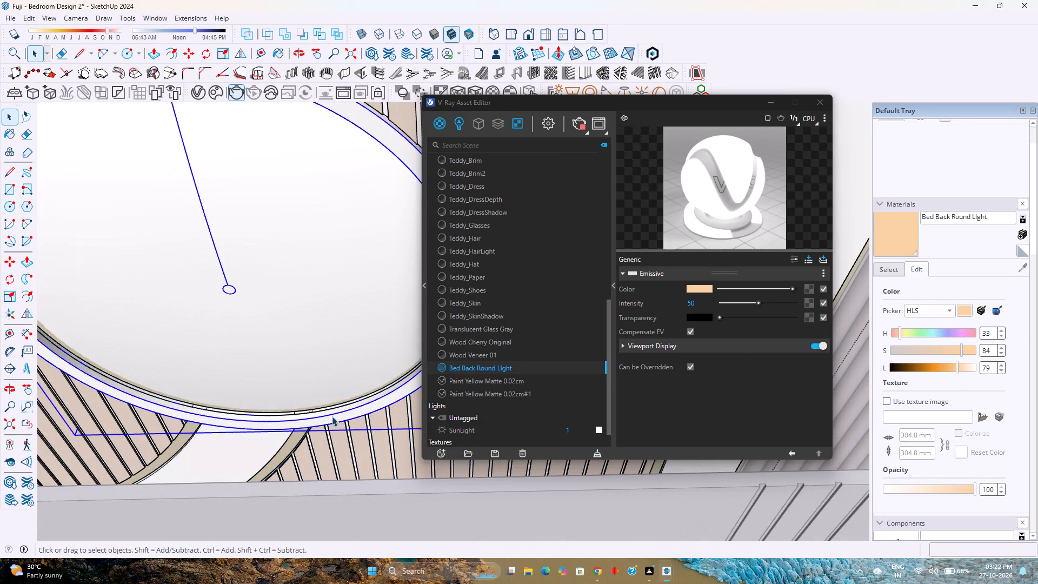
double_click(332, 416)
scroll(332, 416, "up", 6)
middle_click_drag(324, 414, 497, 447)
middle_click(497, 447)
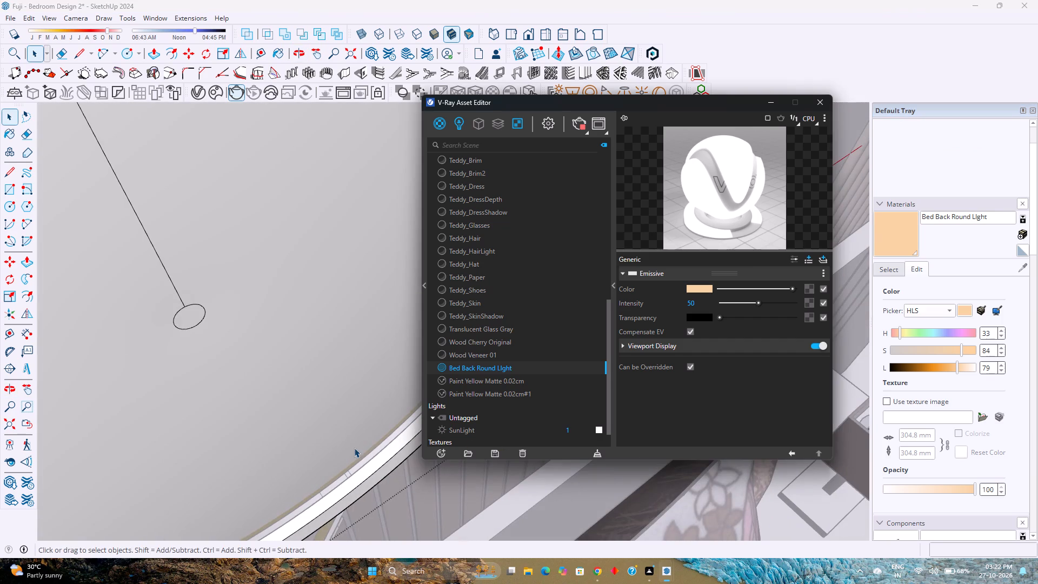
middle_click_drag(349, 448, 250, 394, "shift")
middle_click(250, 394, "shift")
scroll(260, 396, "up", 8)
middle_click_drag(300, 420, 281, 405, "shift")
middle_click(281, 405, "shift")
middle_click_drag(276, 403, 484, 393)
scroll(321, 389, "up", 1)
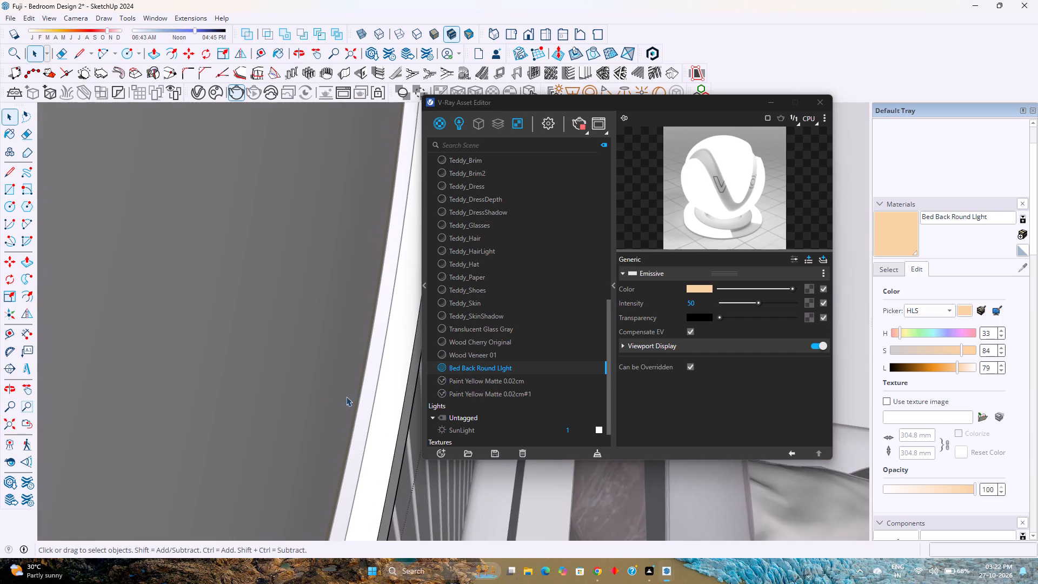
scroll(346, 396, "up", 8)
middle_click(377, 401)
middle_click_drag(377, 401, 417, 400)
middle_click(417, 400)
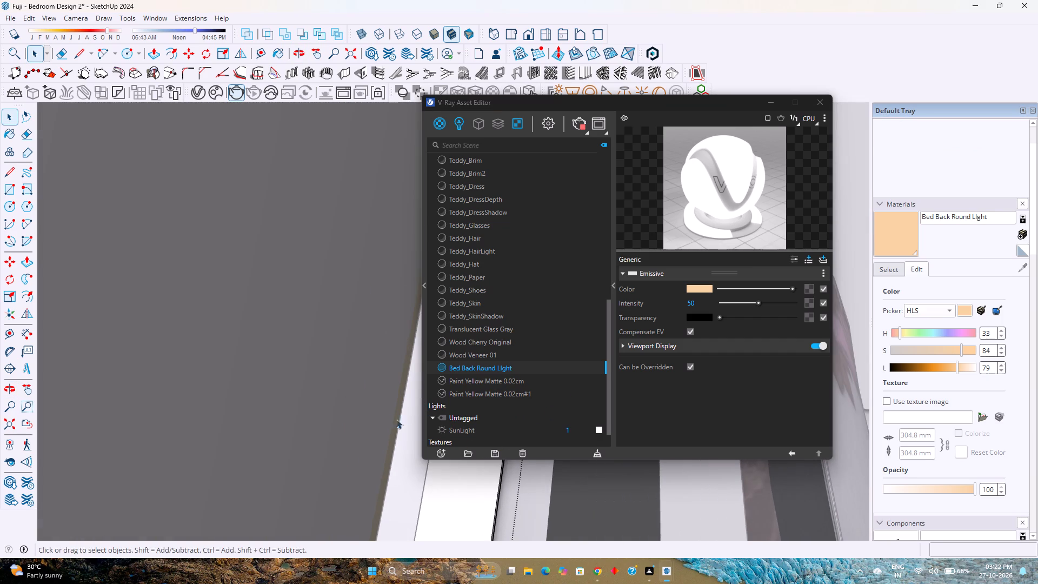
middle_click_drag(388, 427, 158, 340, "shift")
scroll(242, 374, "up", 11)
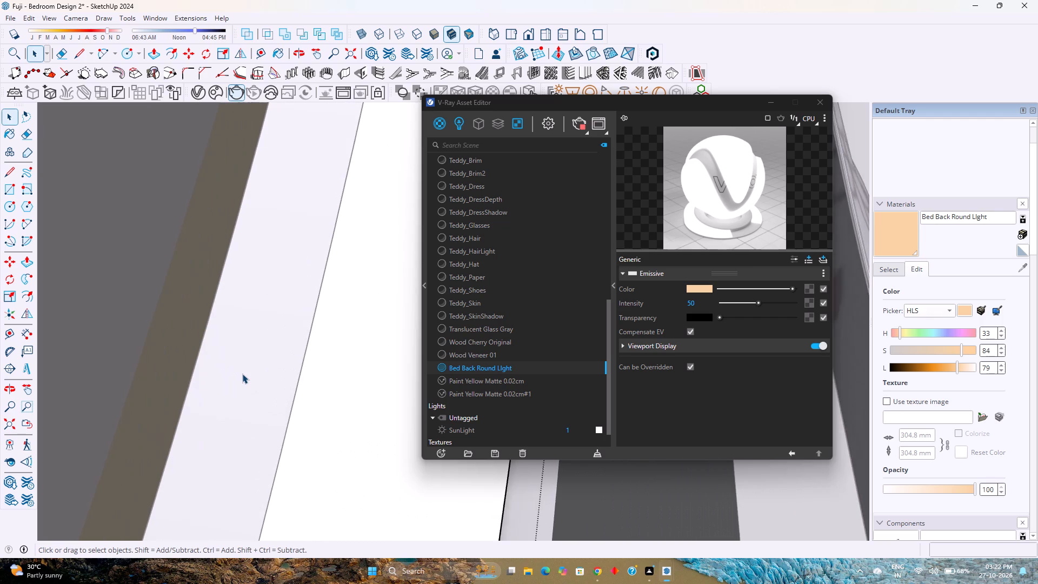
middle_click_drag(242, 374, 356, 373)
left_click(325, 361)
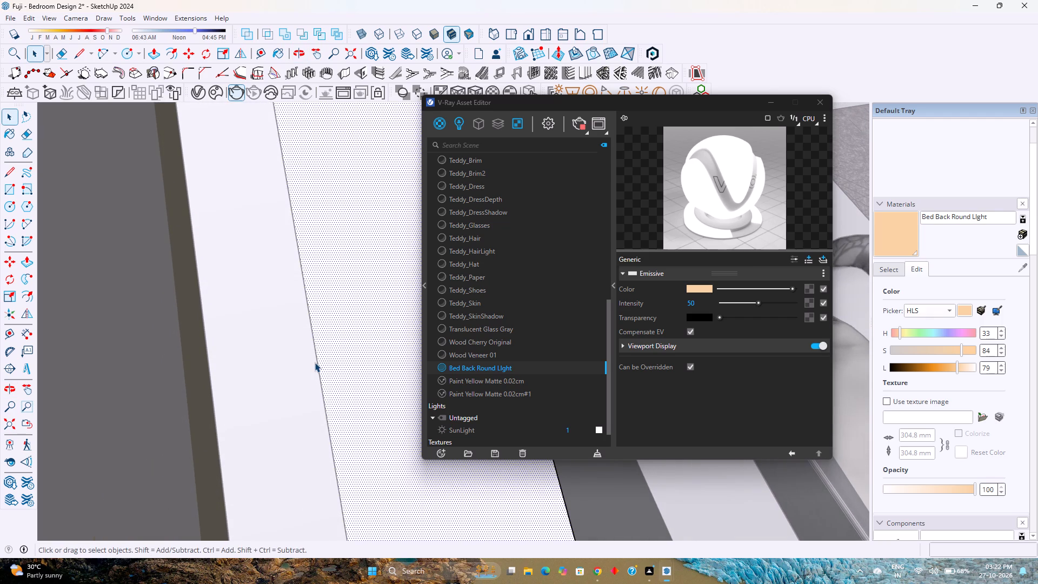
scroll(315, 362, "down", 14)
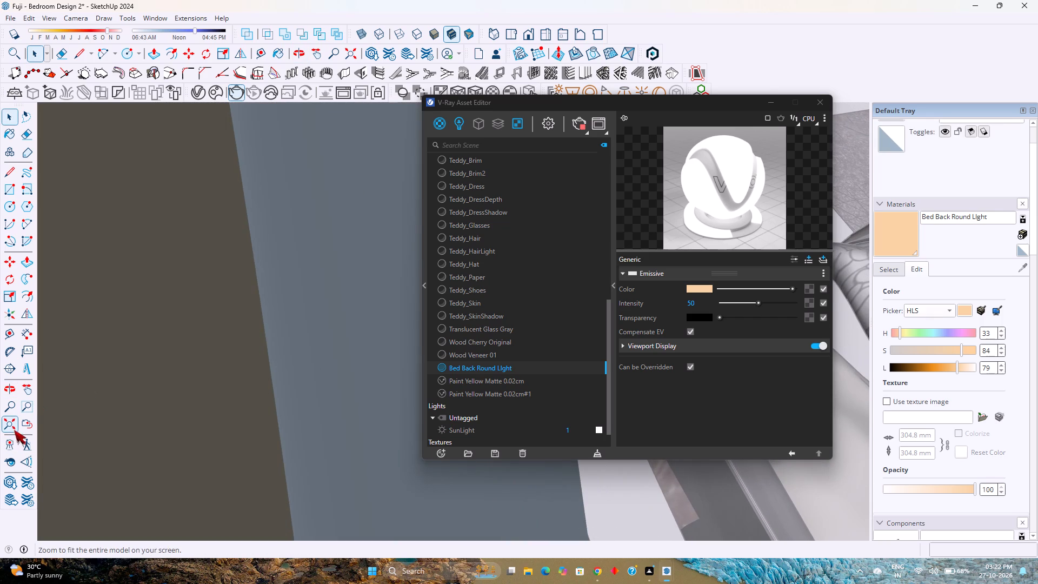
Select all geometry connected to the ring around the disc's rim and examine where the ring meets the disc.
left_click(10, 427)
scroll(10, 427, "down", 1)
middle_click_drag(210, 379, 52, 354)
middle_click(52, 354)
scroll(304, 285, "up", 20)
scroll(304, 285, "up", 5)
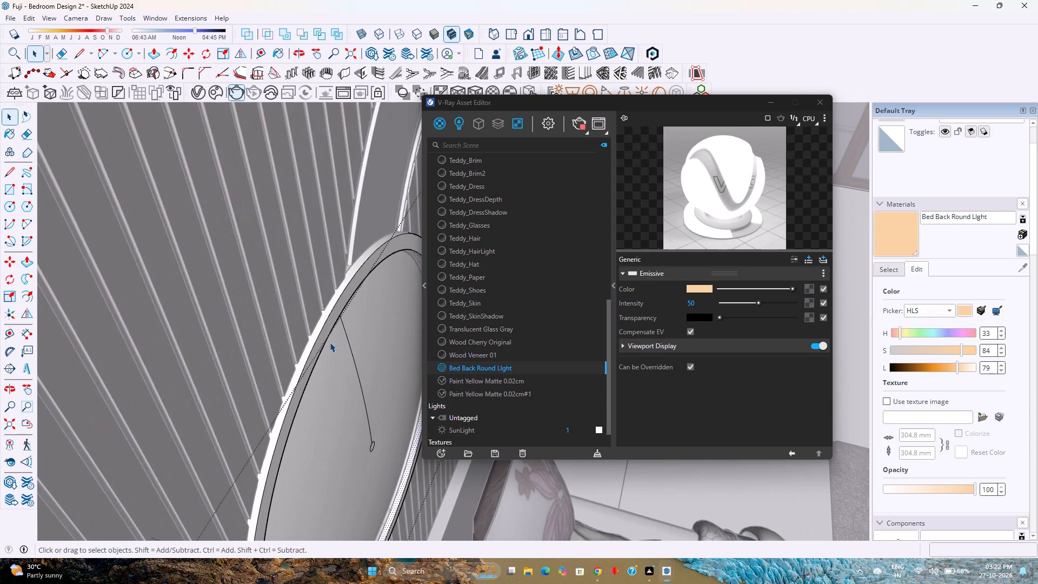
key("Escape")
left_click(324, 331)
scroll(324, 331, "up", 3)
triple_click(324, 331)
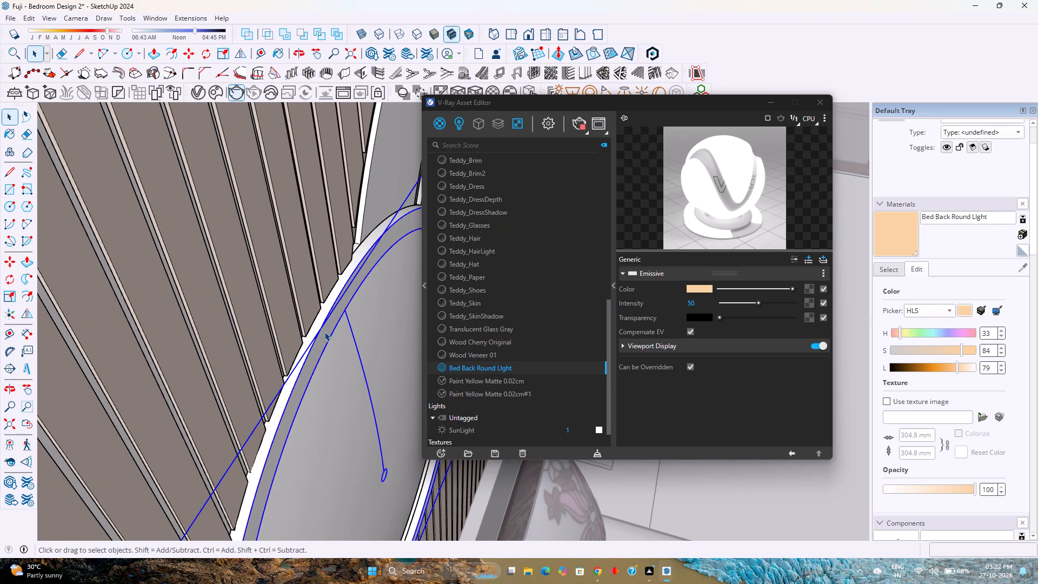
scroll(324, 331, "down", 5)
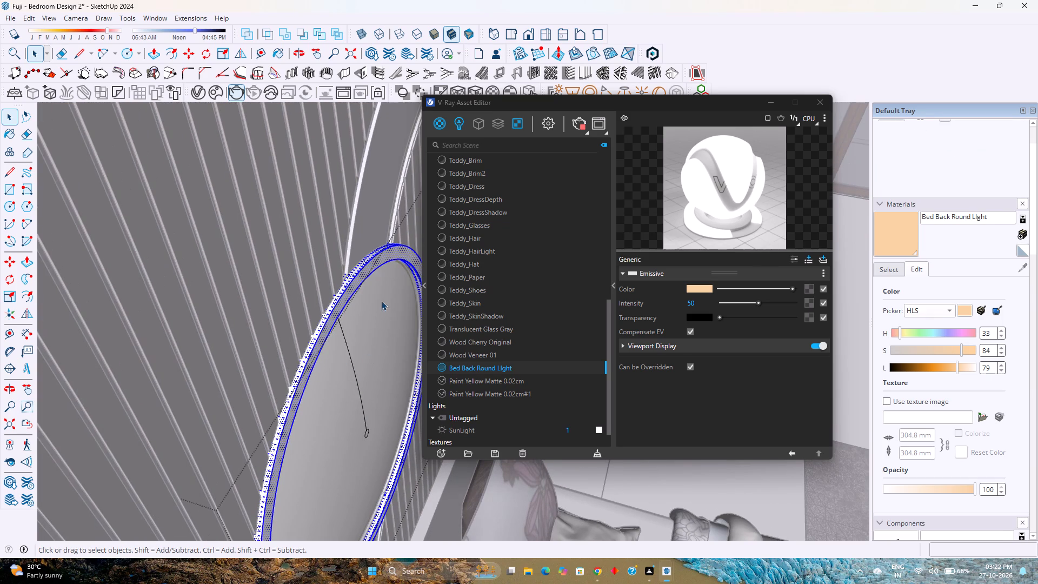
middle_click_drag(398, 383, 235, 323, "shift")
middle_click(234, 323, "shift")
scroll(268, 347, "up", 10)
middle_click_drag(265, 367, 273, 368)
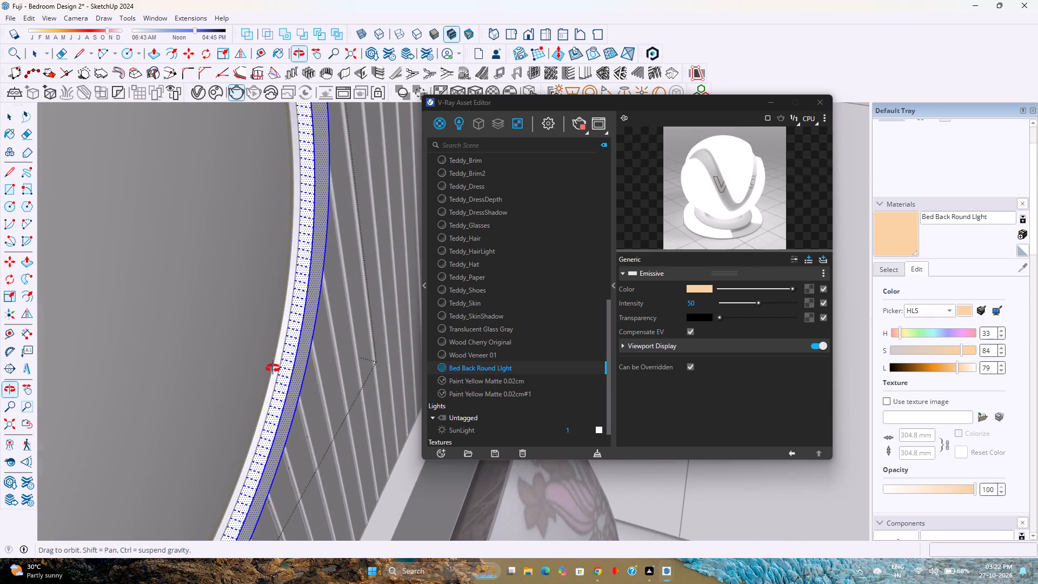
middle_click_drag(273, 368, 361, 378)
scroll(303, 371, "up", 20)
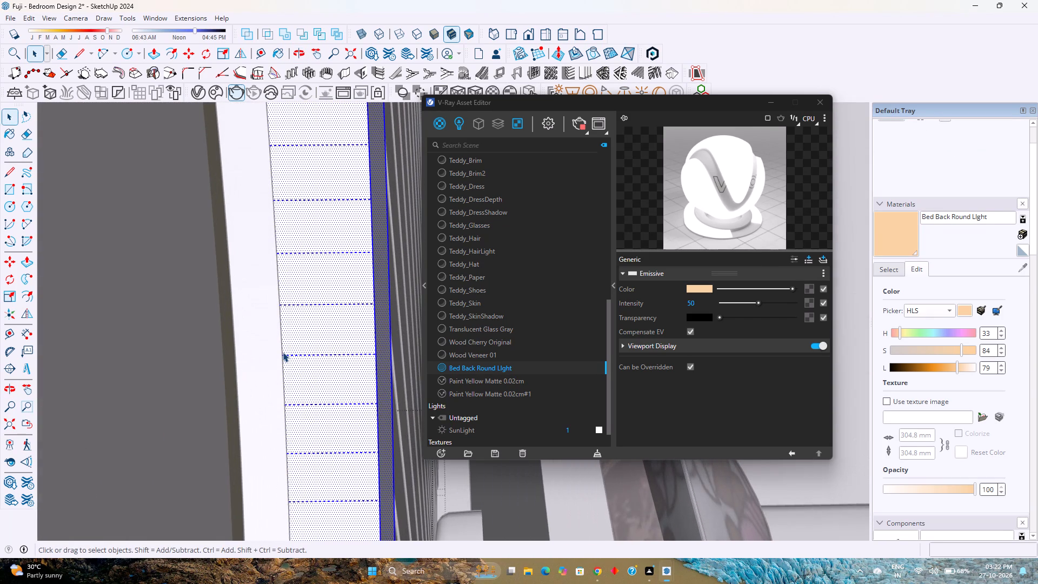
scroll(283, 352, "down", 9)
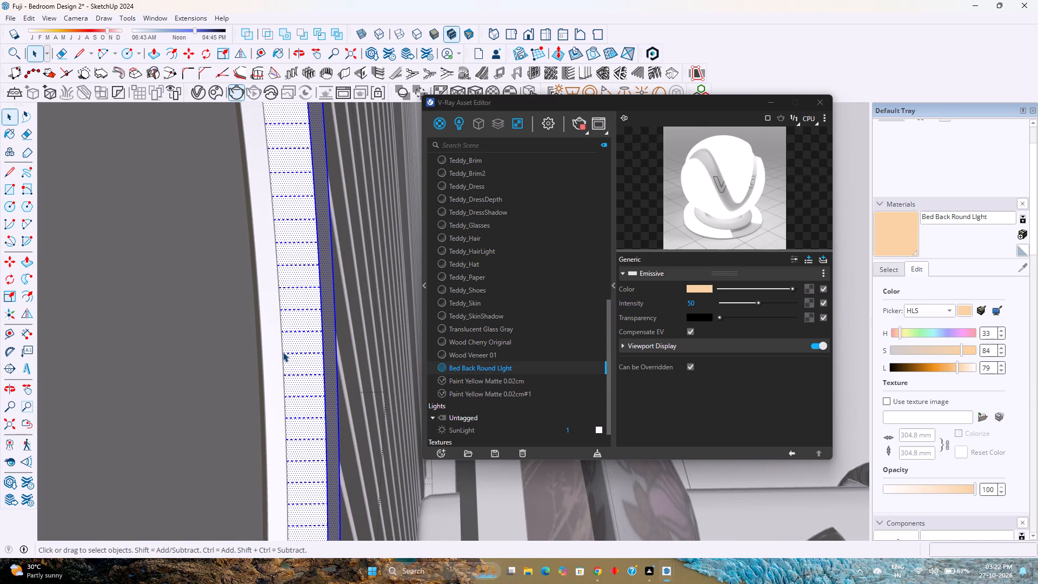
scroll(283, 352, "down", 4)
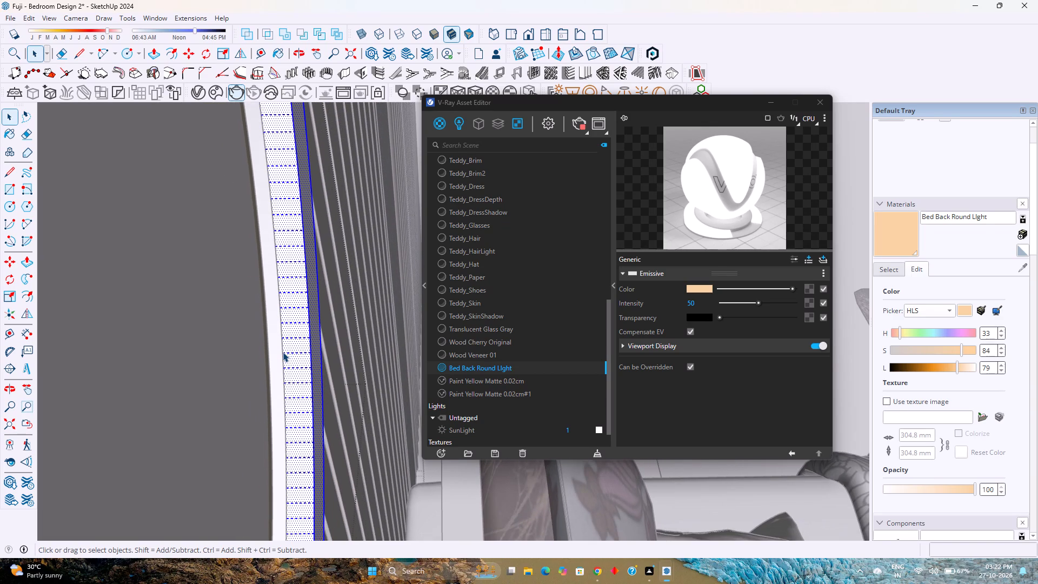
scroll(283, 352, "down", 5)
Push/pull the narrow ring face between the disc's edge and the white side band by about 1/4".
key("p")
scroll(283, 352, "up", 3)
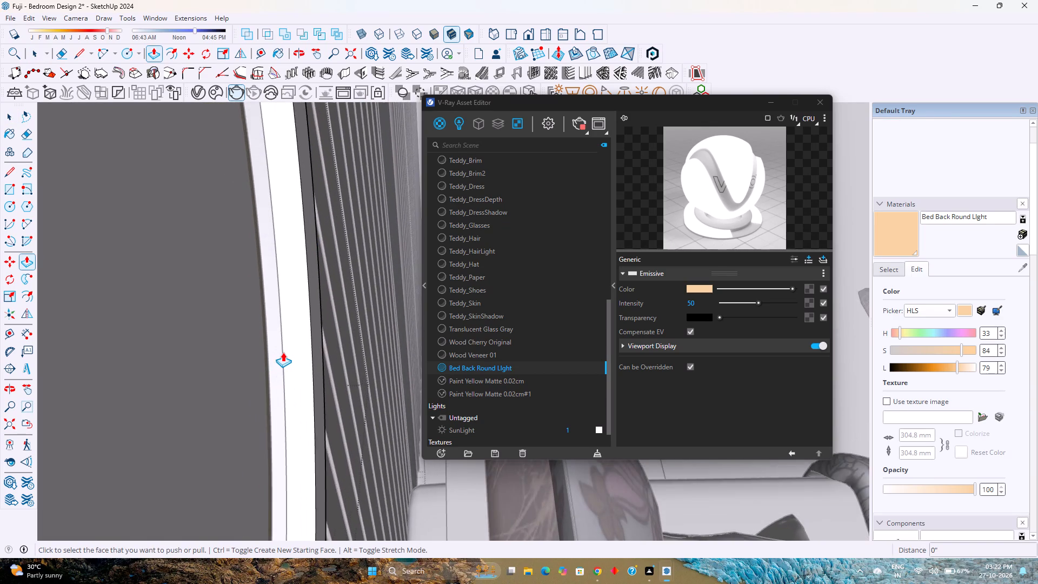
scroll(283, 352, "up", 6)
left_click(281, 344)
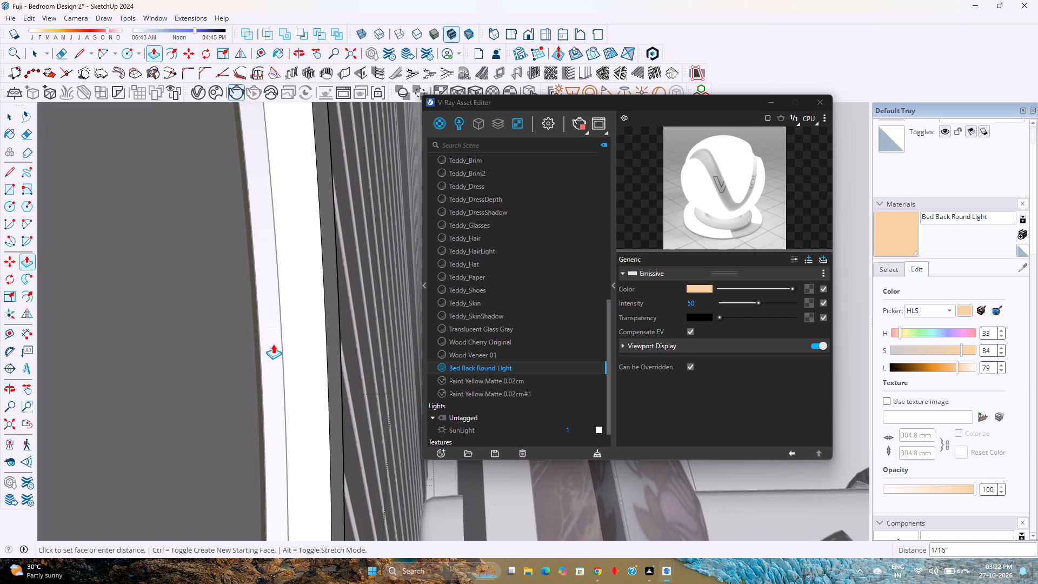
left_click(259, 349)
scroll(287, 356, "down", 9)
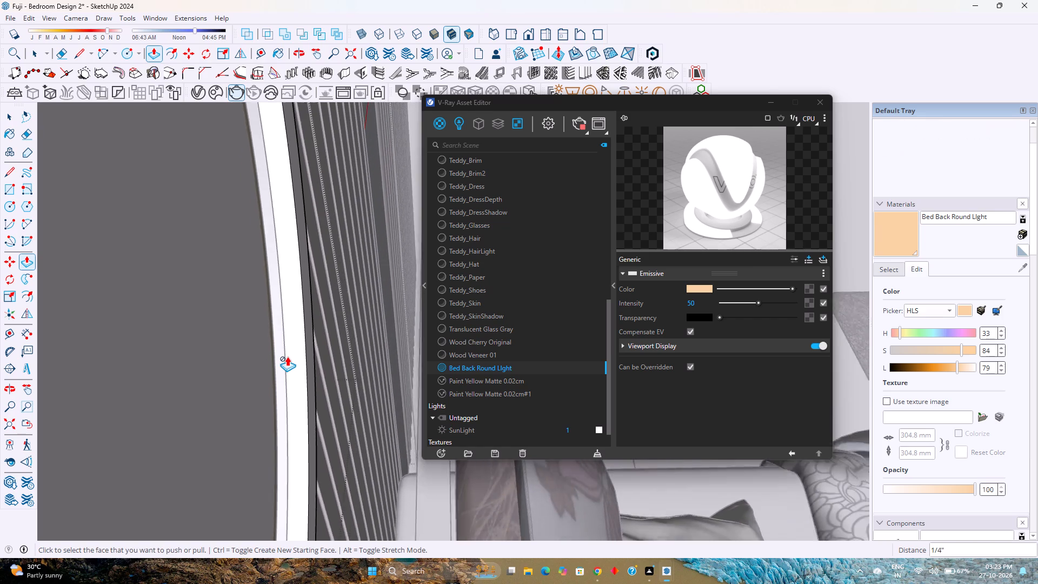
scroll(287, 356, "down", 10)
key("space")
scroll(288, 356, "down", 10)
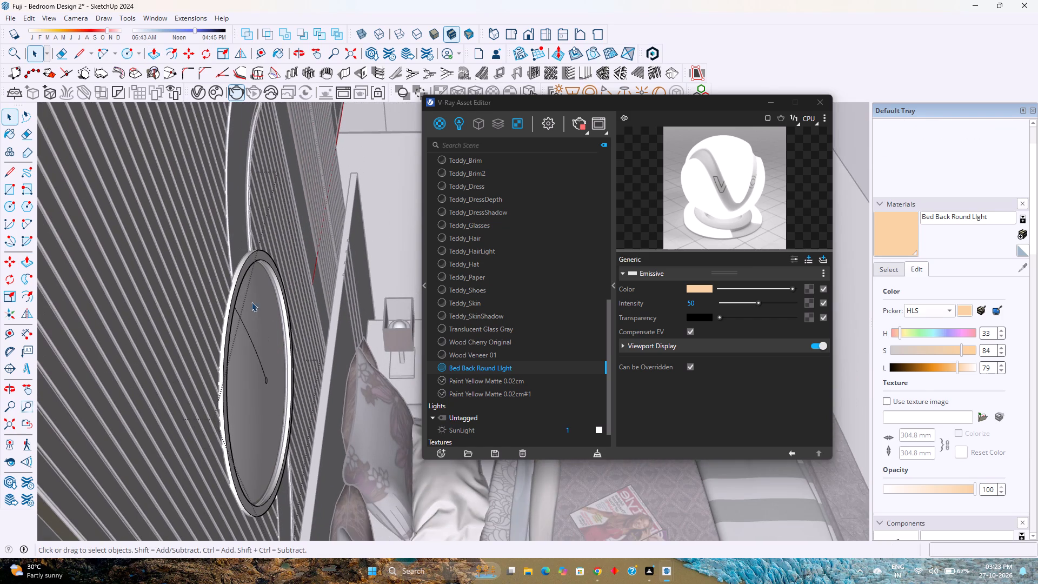
Select the whole connected ring around the disc and move it 5' along the green axis, away from the wall.
triple_click(239, 279)
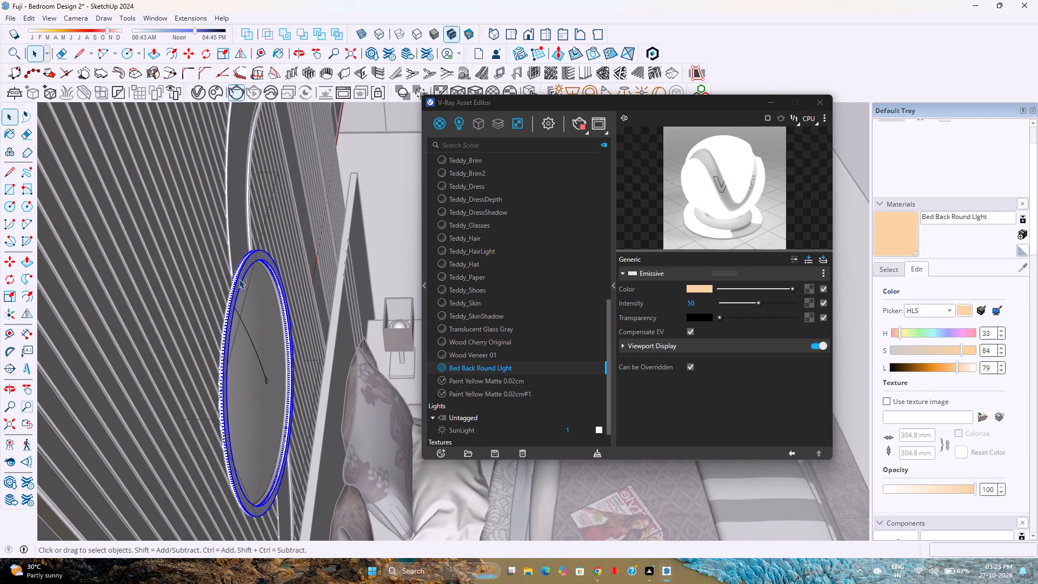
key("m")
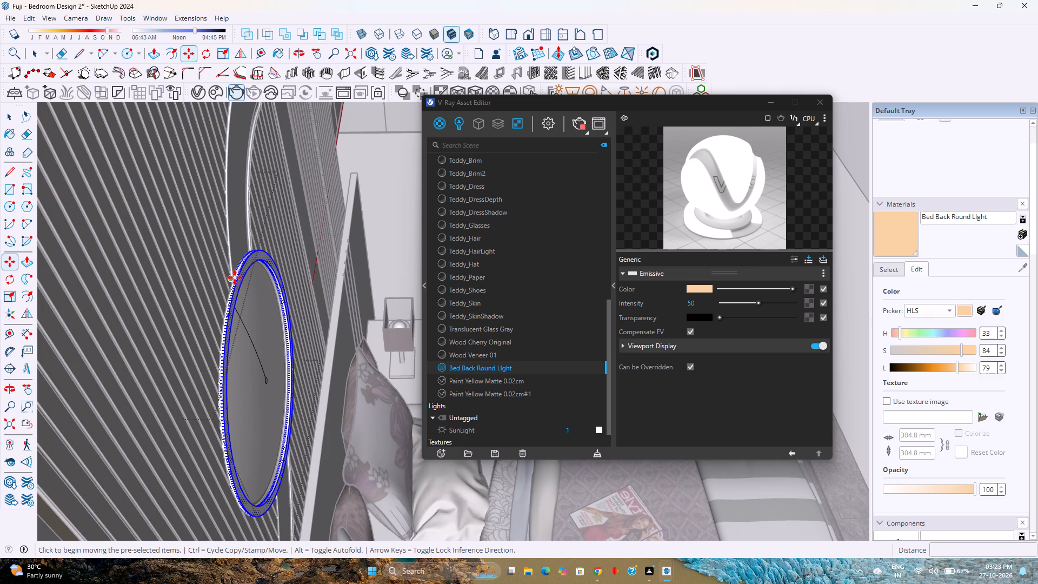
scroll(235, 277, "up", 20)
scroll(235, 277, "up", 3)
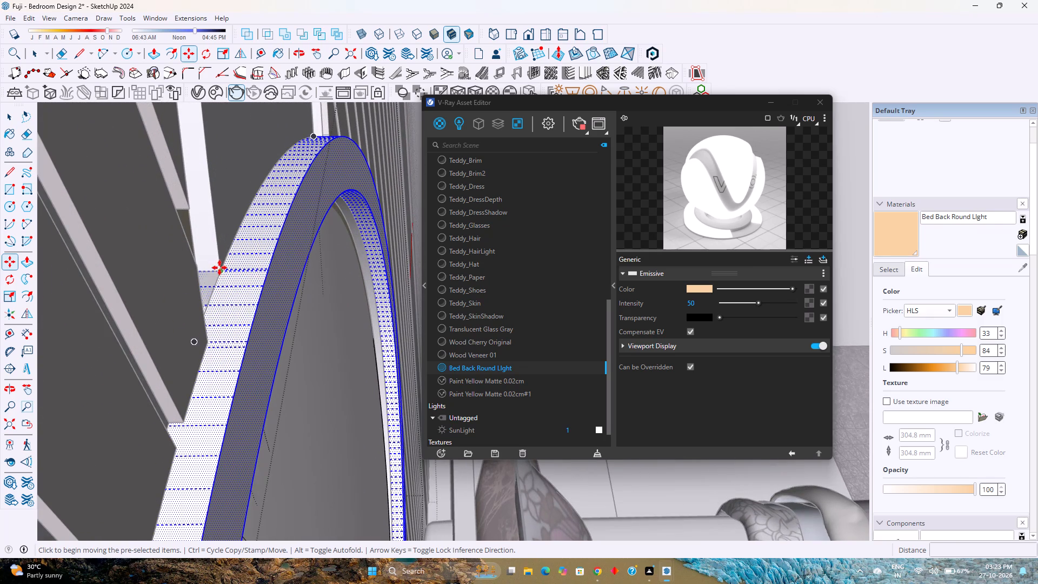
left_click(219, 269)
scroll(309, 278, "down", 20)
scroll(309, 278, "down", 3)
scroll(309, 278, "up", 1)
scroll(309, 278, "down", 5)
key("Left")
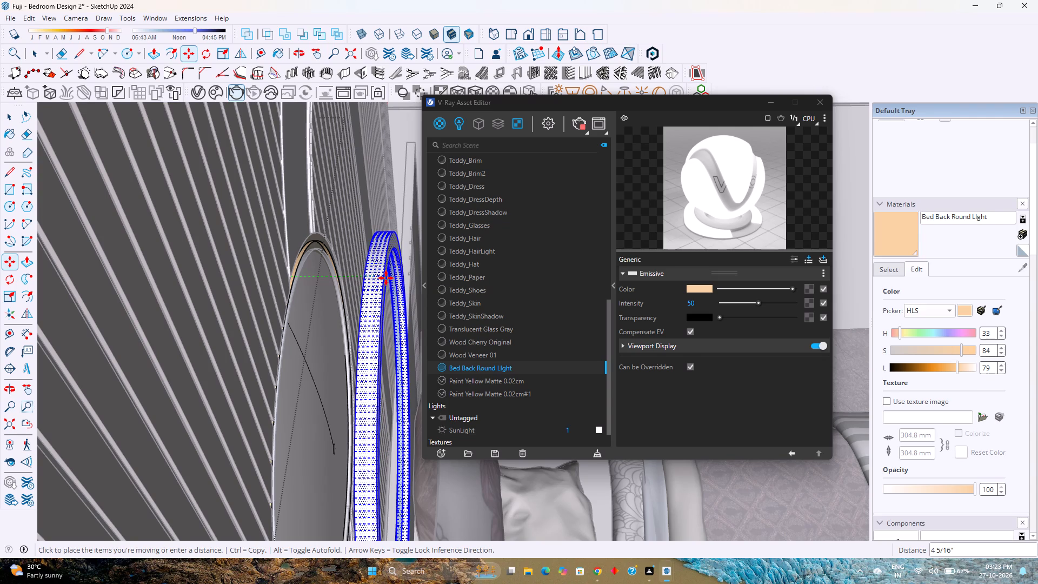
scroll(386, 278, "down", 6)
middle_click(386, 278, "shift")
middle_click(386, 278, "shift")
middle_click_drag(386, 278, 329, 275, "shift")
middle_click_drag(329, 275, 283, 275, "shift")
middle_click(283, 275, "shift")
scroll(283, 275, "down", 7)
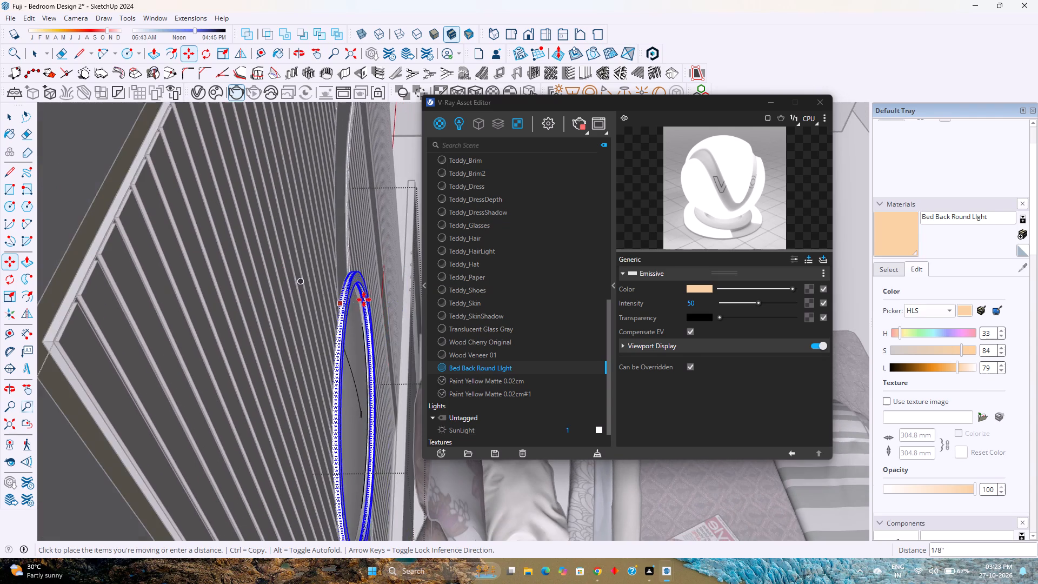
middle_click_drag(379, 304, 261, 303, "shift")
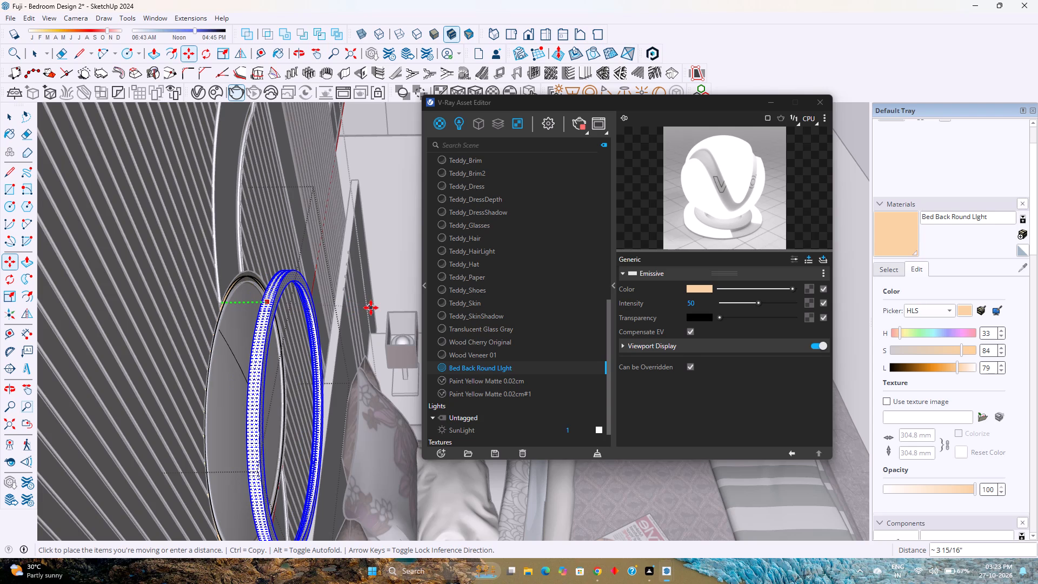
key("5")
key("apostrophe")
key("Return")
key("space")
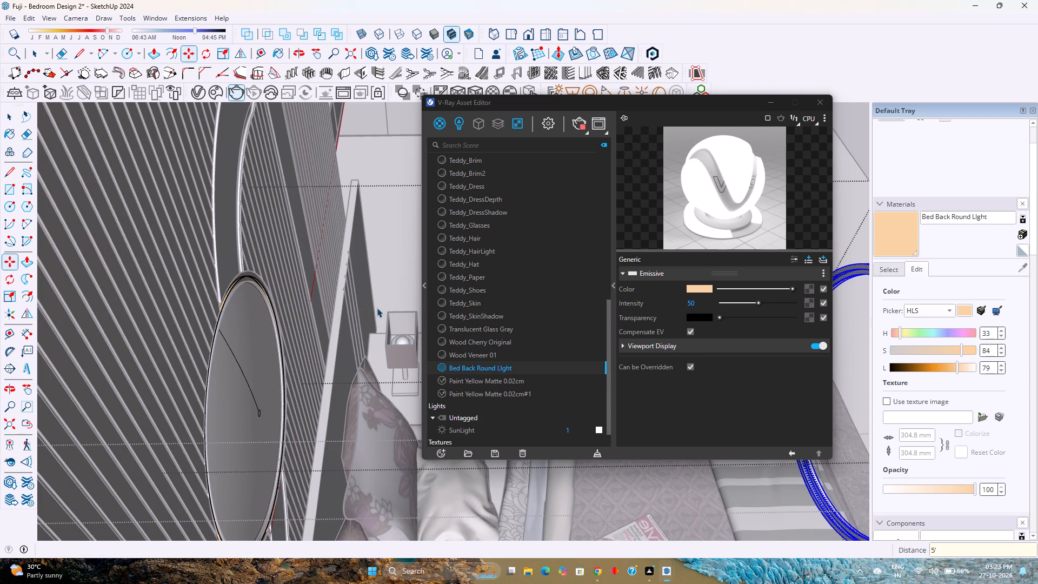
Examine the ring above the bed from several angles, focusing on the recessed groove along its inner side.
middle_click_drag(291, 297, 141, 283, "shift")
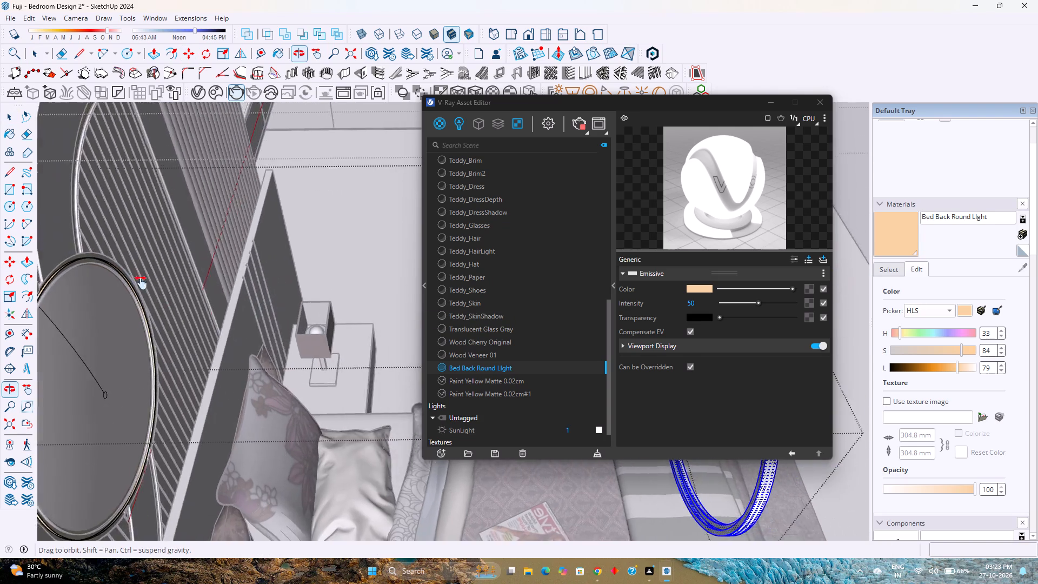
middle_click_drag(141, 283, 36, 303, "shift")
scroll(170, 363, "down", 2)
middle_click_drag(270, 380, 124, 326, "shift")
scroll(124, 326, "down", 1, "shift")
middle_click_drag(124, 326, 262, 344)
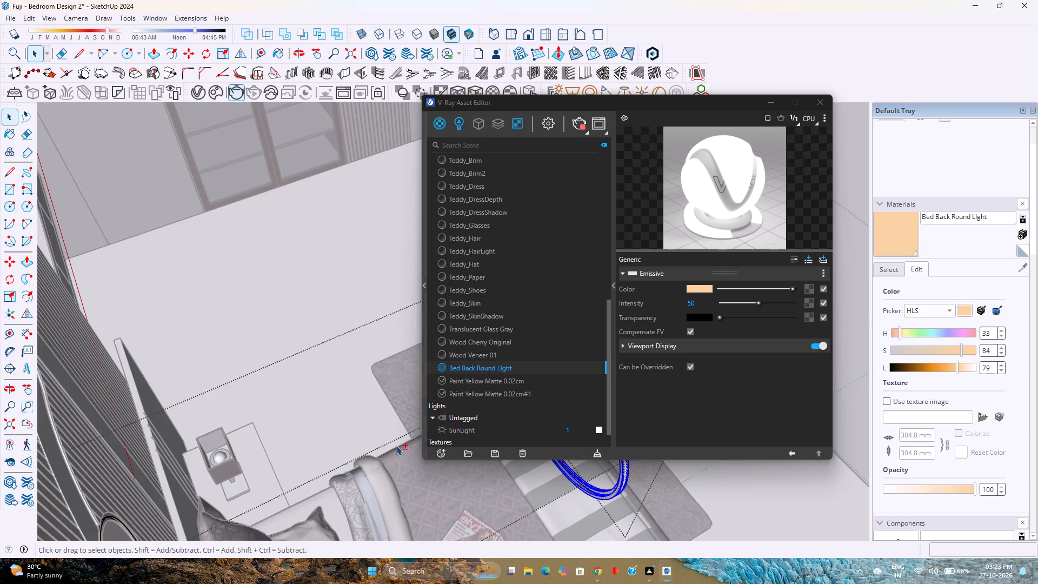
middle_click_drag(392, 444, 122, 400, "shift")
scroll(183, 416, "up", 7)
middle_click_drag(150, 421, 169, 415)
middle_click_drag(170, 415, 306, 397)
scroll(349, 448, "up", 5)
middle_click(356, 453, "shift")
middle_click(355, 453, "shift")
middle_click_drag(350, 452, 207, 450, "shift")
middle_click_drag(203, 456, 201, 461, "shift")
middle_click_drag(199, 464, 198, 486, "shift")
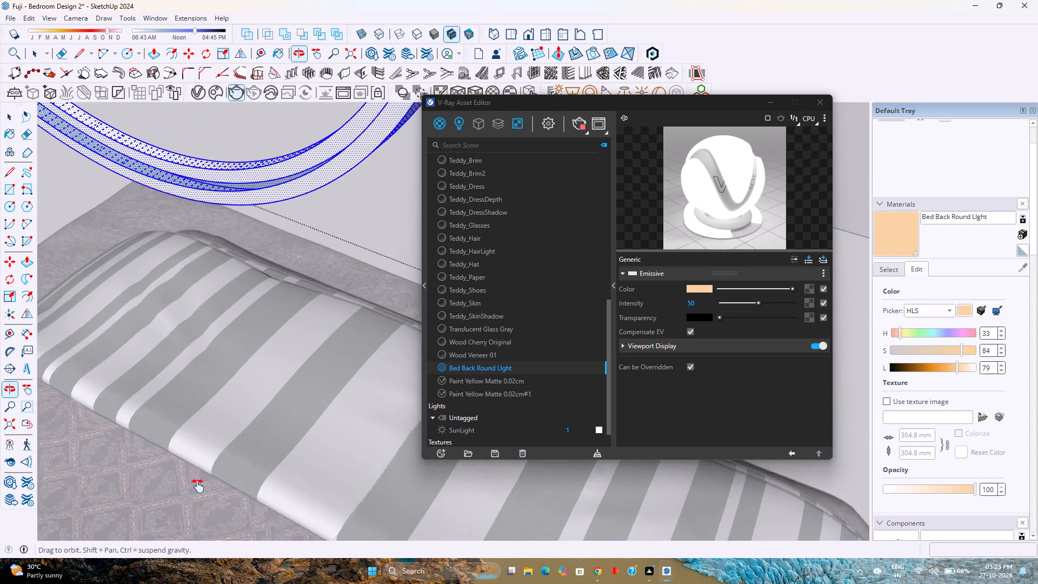
middle_click_drag(198, 486, 198, 545, "shift")
scroll(251, 342, "up", 1)
middle_click(251, 342)
middle_click_drag(251, 342, 239, 363)
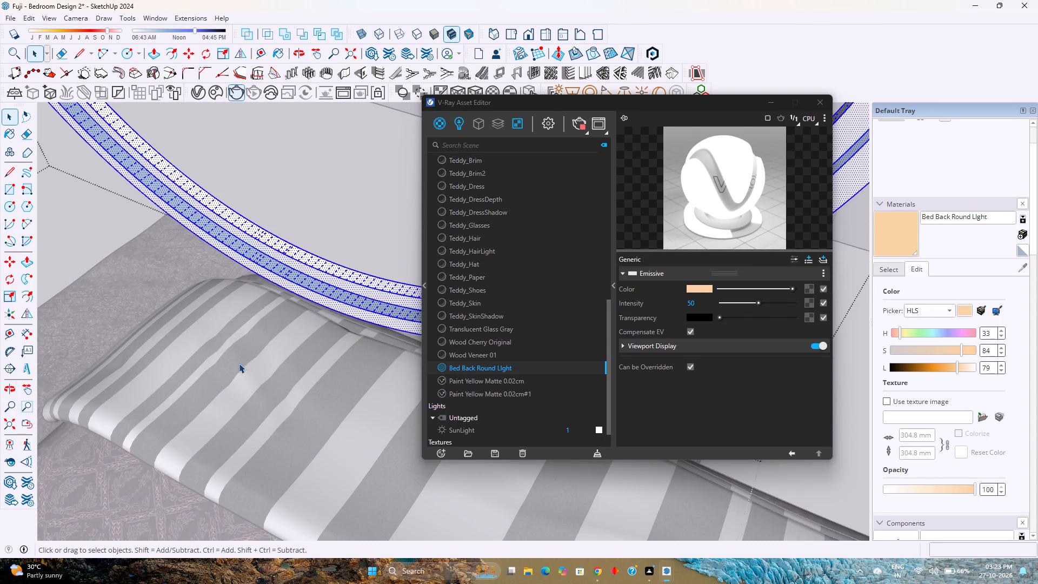
middle_click_drag(239, 363, 238, 383)
Select the narrow white face running beside the blue-grey groove face on the ring above the bed.
double_click(267, 254)
scroll(267, 254, "up", 4)
middle_click_drag(267, 254, 178, 332, "shift")
left_click(178, 343)
left_click(194, 337)
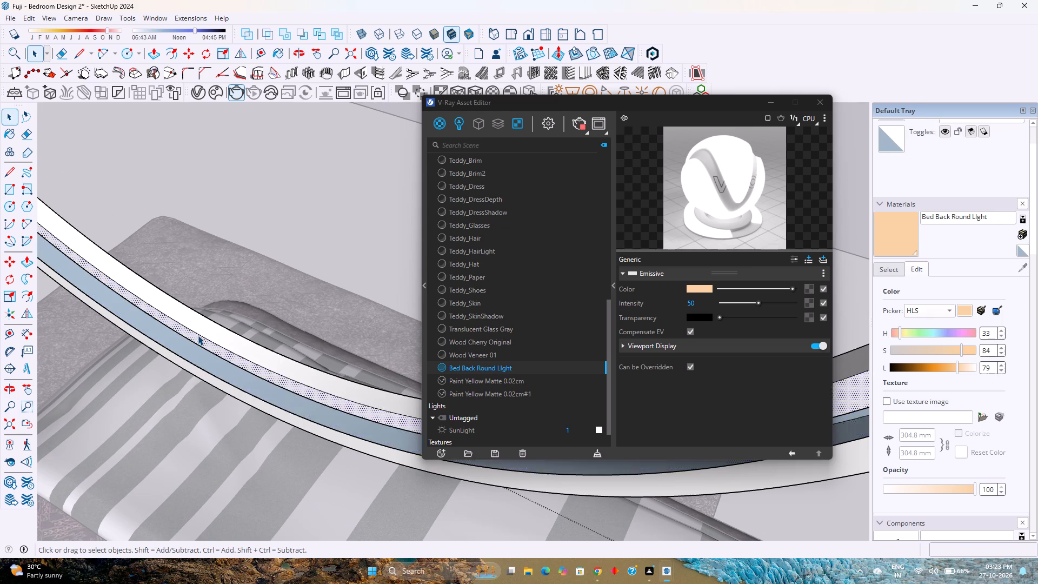
scroll(198, 335, "up", 4)
left_click(198, 343)
Examine the selected face around the whole ring from several angles, checking how it borders the groove.
scroll(199, 343, "down", 12)
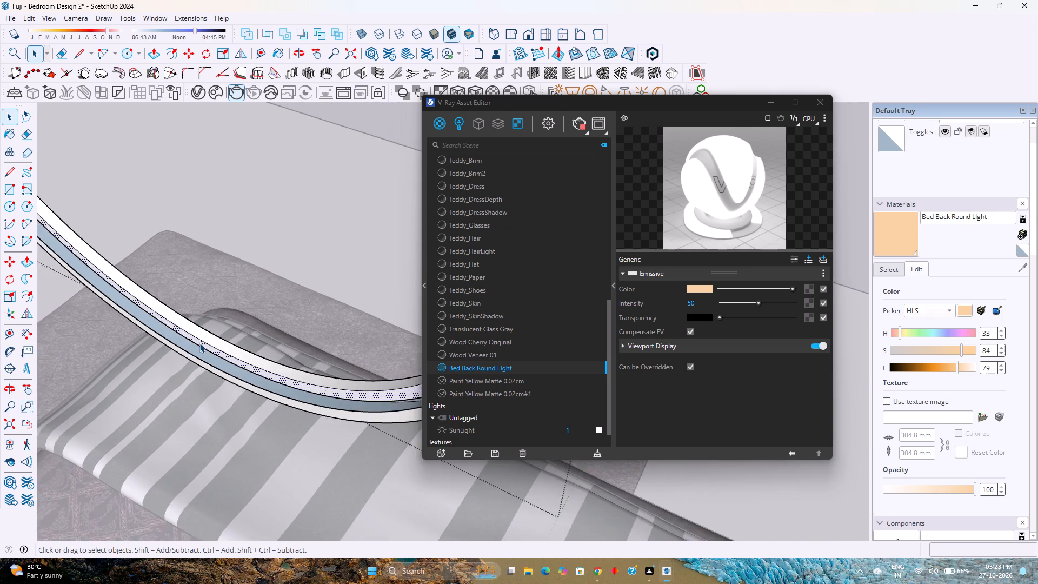
scroll(199, 343, "down", 12)
middle_click_drag(199, 343, 228, 383, "shift")
scroll(149, 205, "up", 2)
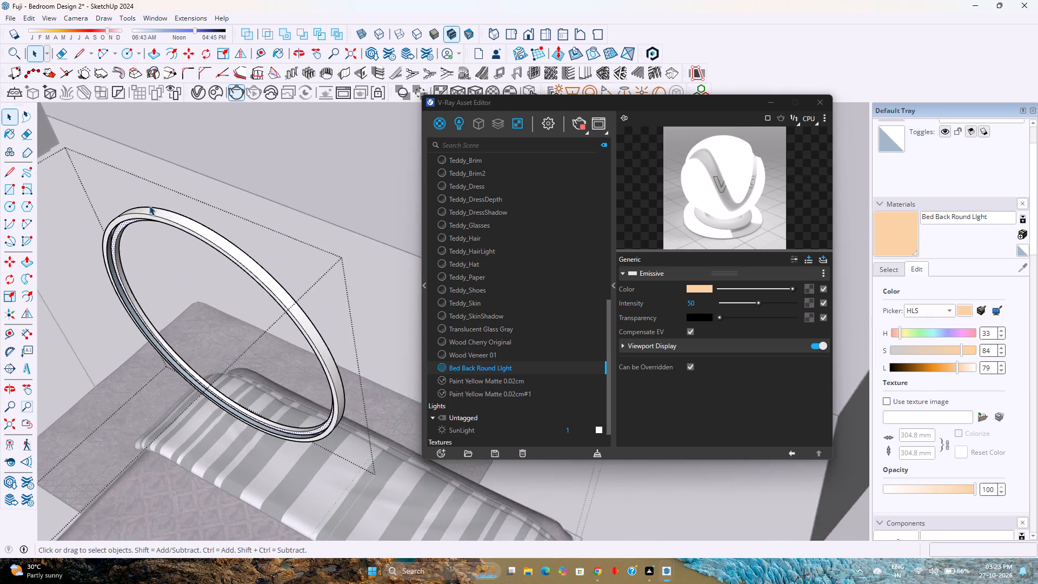
scroll(149, 205, "up", 10)
middle_click_drag(125, 227, 160, 135)
scroll(159, 234, "up", 4)
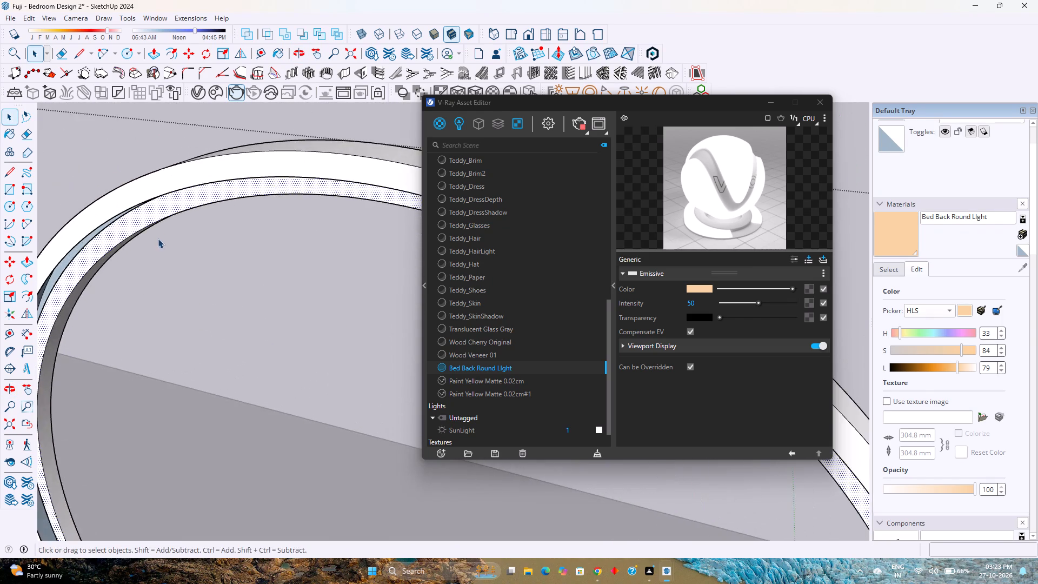
middle_click_drag(145, 250, 102, 205)
middle_click(102, 205)
middle_click_drag(188, 360, 98, 229, "shift")
scroll(144, 327, "down", 4)
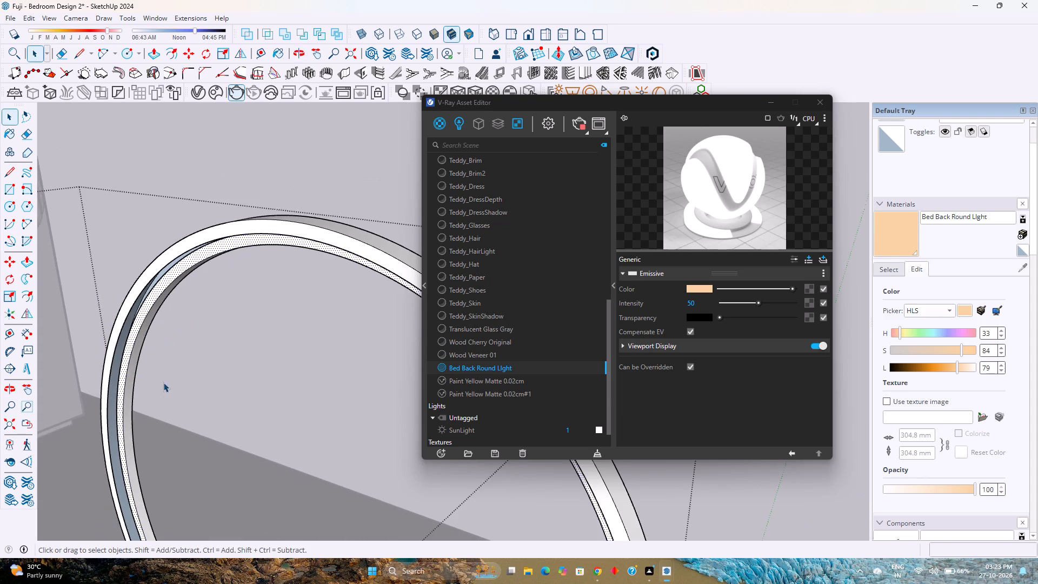
middle_click_drag(164, 384, 117, 304)
middle_click(117, 304)
scroll(185, 340, "up", 4)
middle_click_drag(210, 330, 70, 273, "shift")
scroll(70, 273, "up", 1, "shift")
middle_click_drag(99, 324, 105, 288)
middle_click(105, 288)
scroll(111, 292, "down", 5)
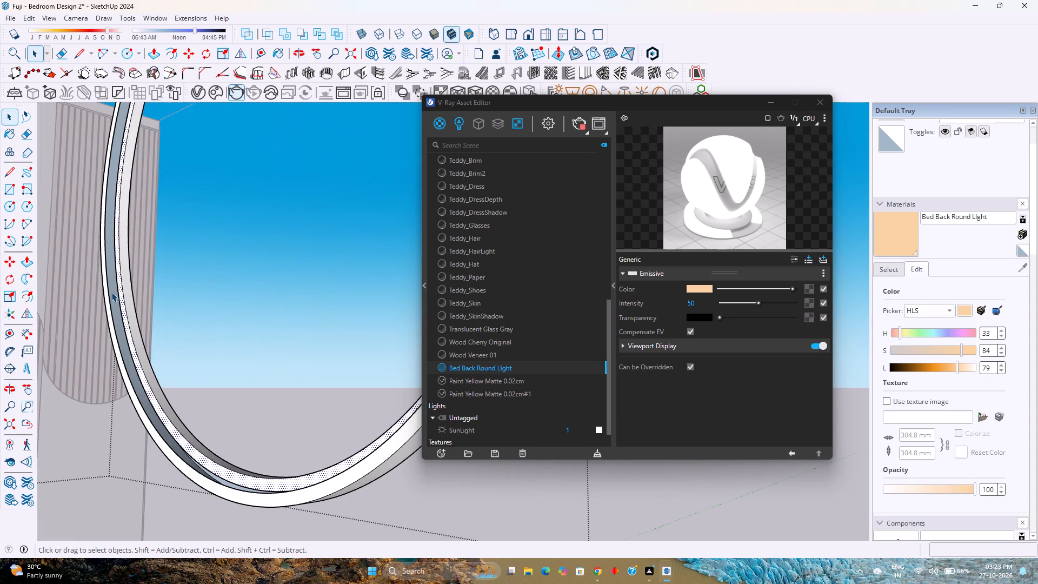
middle_click_drag(233, 421, 259, 421)
middle_click_drag(259, 420, 91, 386, "shift")
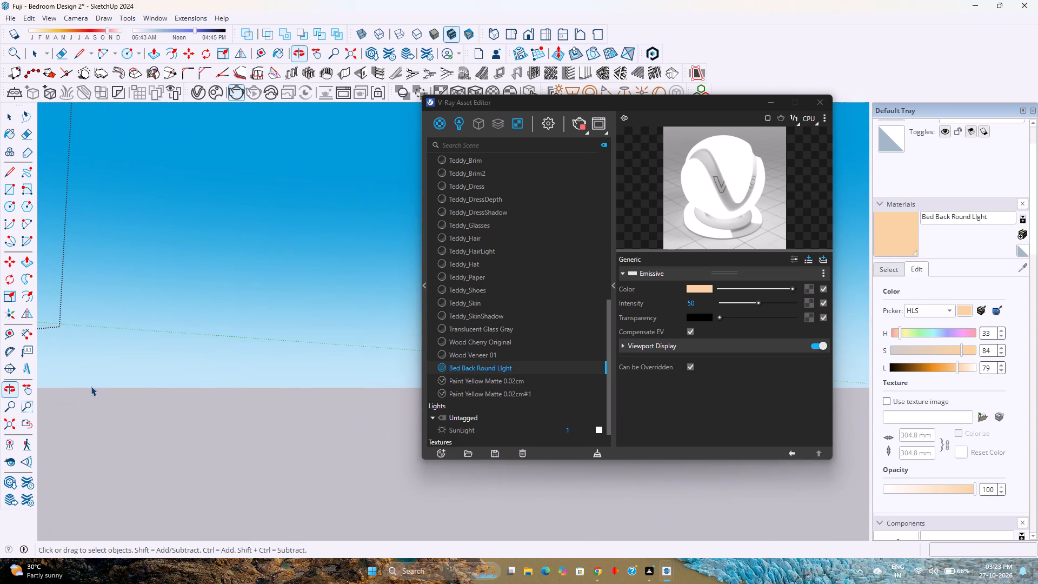
scroll(98, 386, "down", 6)
middle_click_drag(98, 382, 315, 439, "shift")
middle_click_drag(262, 415, 303, 428)
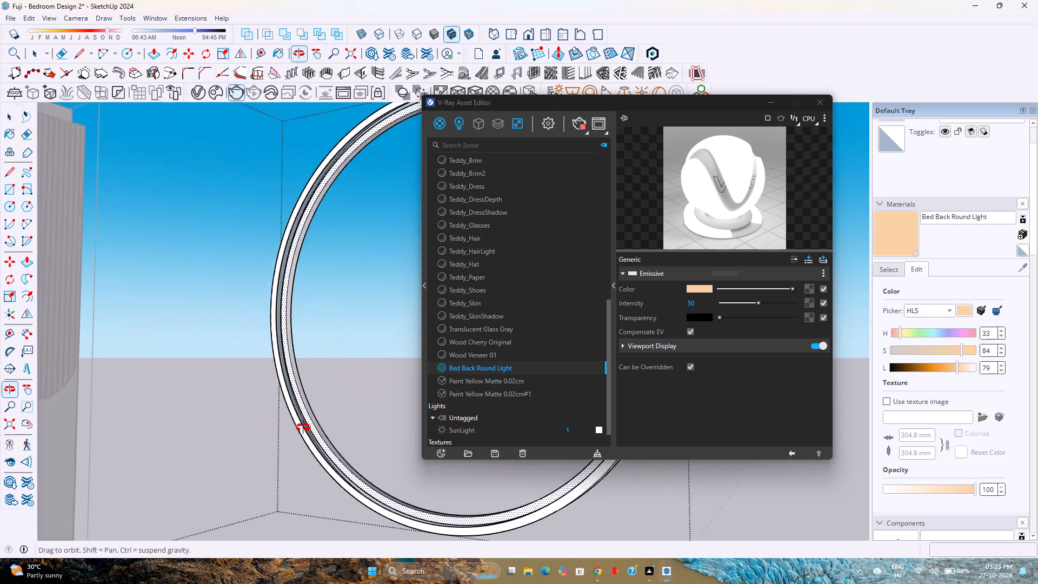
middle_click_drag(303, 428, 317, 433)
middle_click_drag(317, 433, 0, 356, "shift")
middle_click_drag(325, 452, 212, 407, "shift")
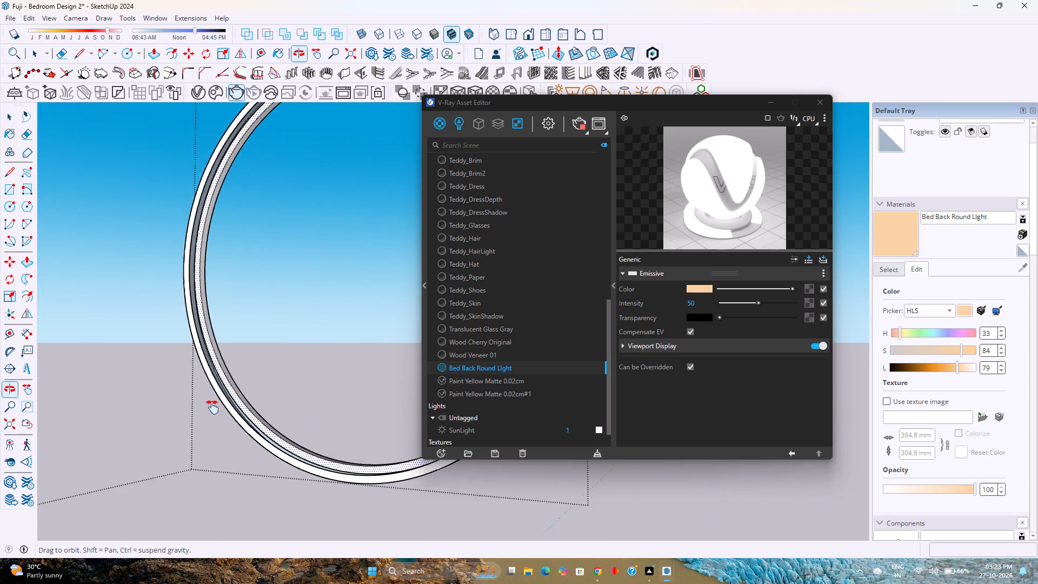
middle_click_drag(212, 407, 148, 410, "shift")
scroll(257, 457, "down", 3)
middle_click_drag(259, 457, 227, 446)
scroll(227, 446, "down", 3)
middle_click_drag(281, 460, 189, 421, "shift")
middle_click_drag(189, 421, 324, 512)
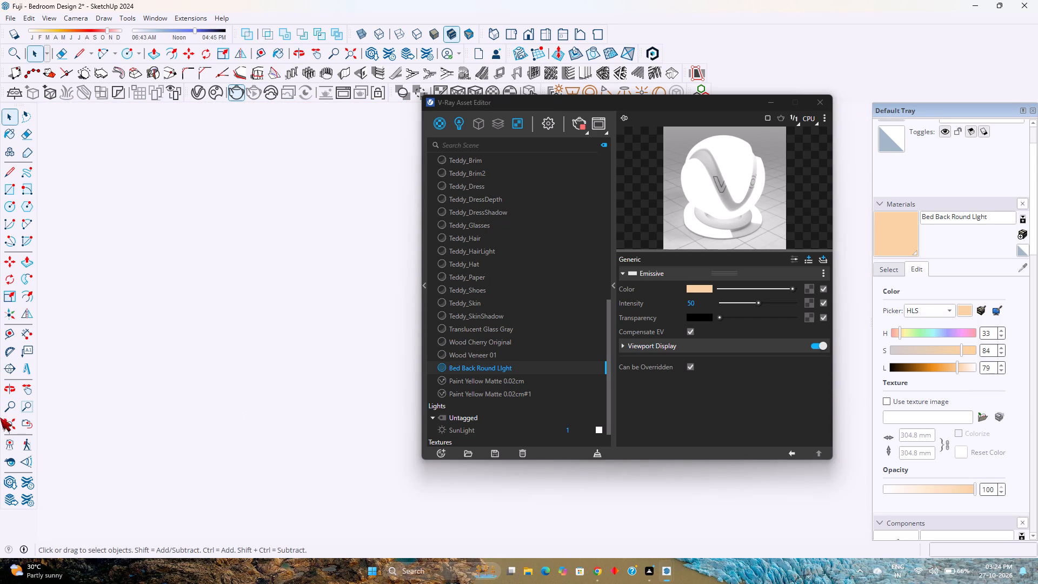
Close the V-Ray Asset Editor.
left_click(8, 425)
scroll(299, 297, "up", 1, "shift")
middle_click_drag(299, 297, 145, 543, "shift")
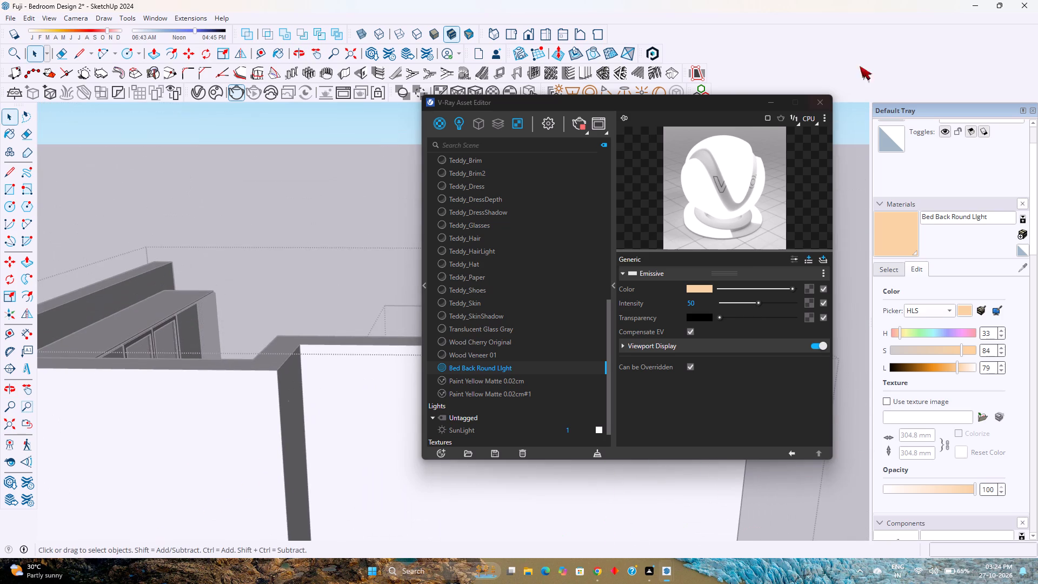
left_click(824, 103)
Examine the lower part of the ring above the bed, focusing on its groove and adjoining side faces.
middle_click_drag(514, 255, 531, 326)
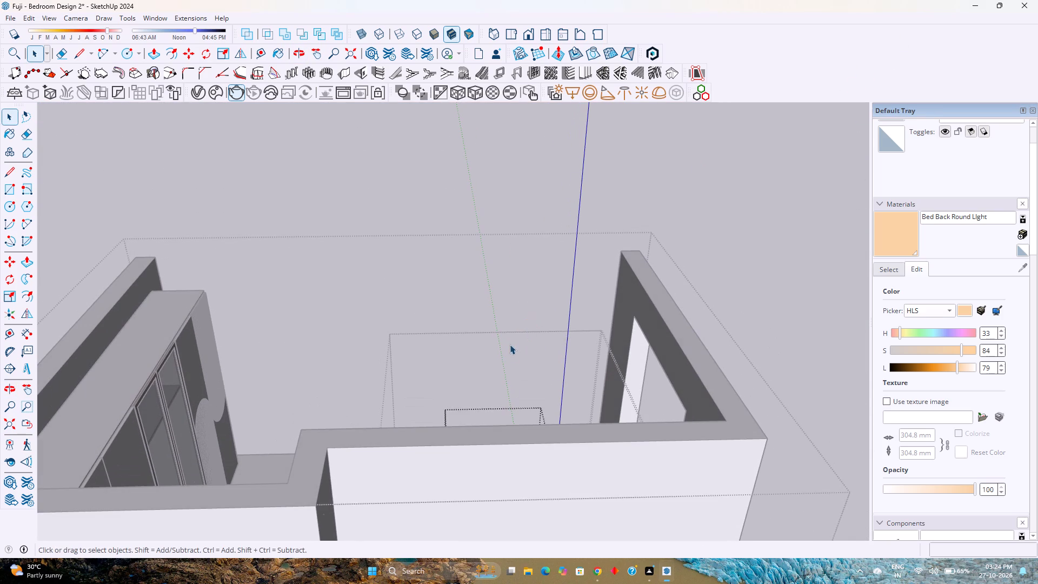
scroll(521, 465, "up", 7)
middle_click_drag(521, 465, 539, 558)
scroll(474, 369, "up", 3)
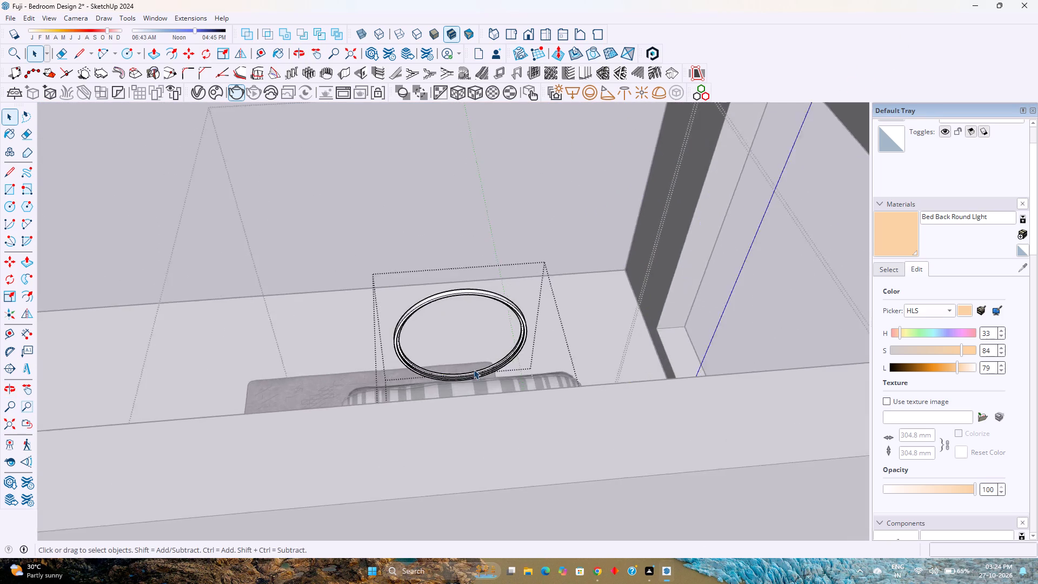
scroll(474, 369, "up", 10)
middle_click_drag(500, 441, 523, 383)
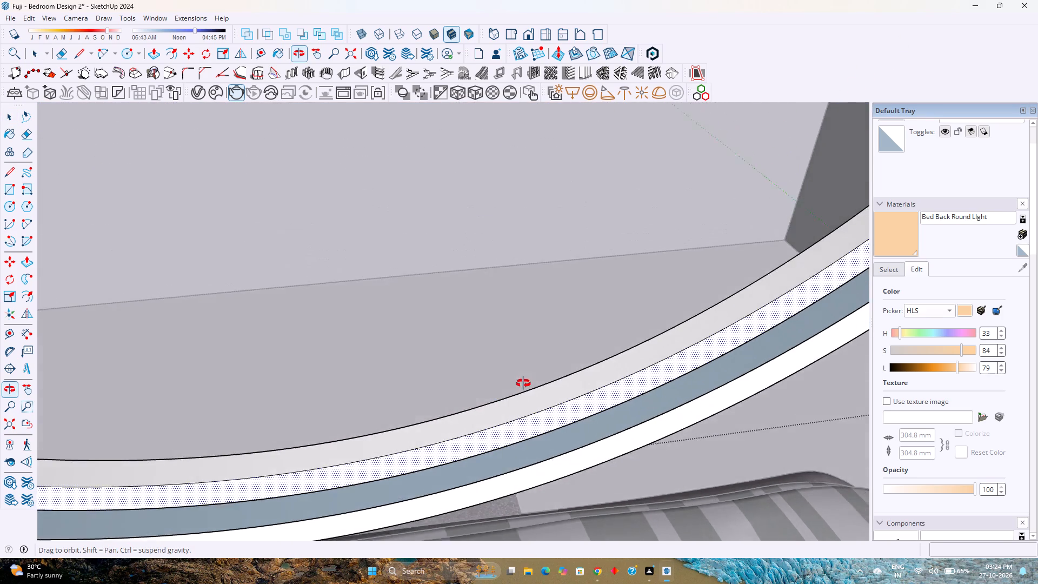
middle_click_drag(523, 383, 608, 369)
middle_click(608, 369)
scroll(619, 371, "down", 9)
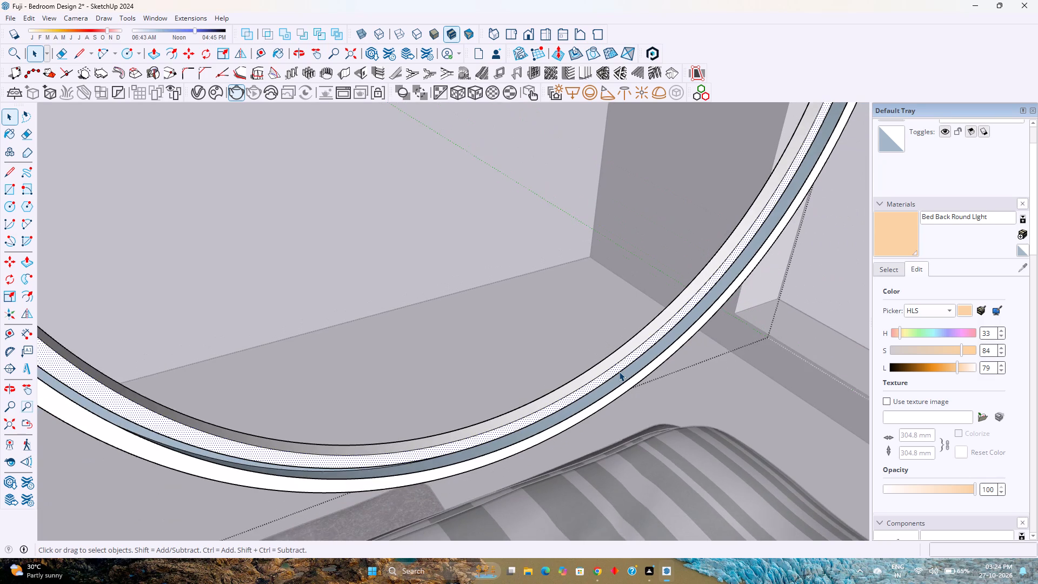
scroll(619, 371, "down", 2)
scroll(505, 420, "down", 2)
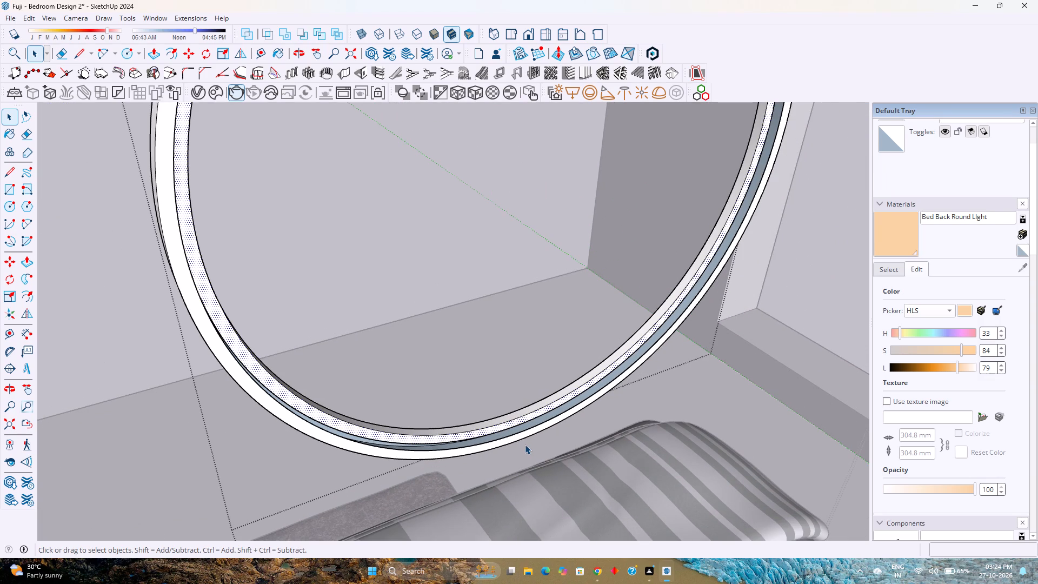
scroll(524, 442, "down", 8)
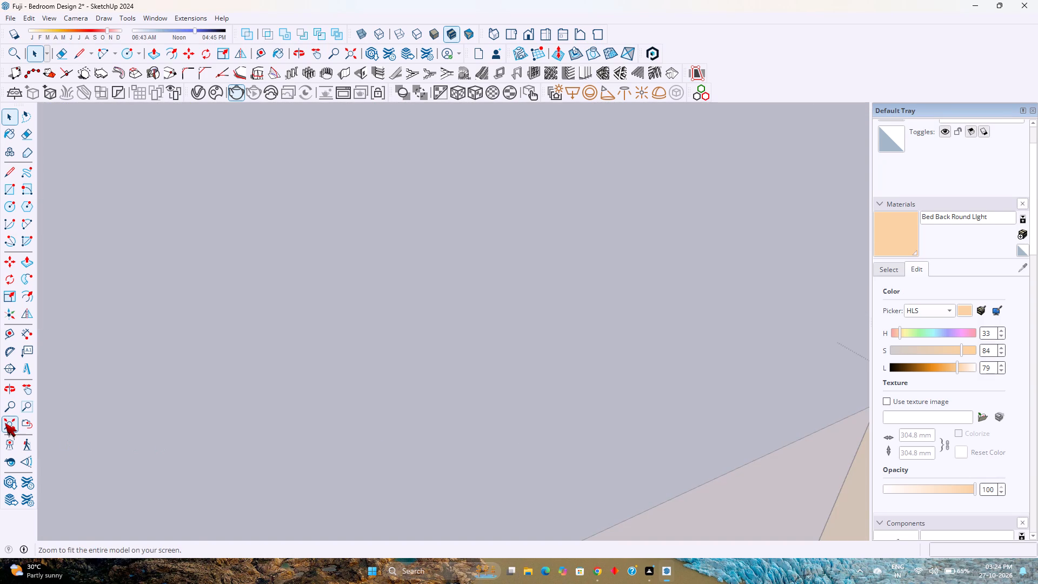
Select the thin peach light ring around the wall disc and move it 4' 11 1/2" along the green axis onto the ring above the bed.
left_click(5, 423)
middle_click_drag(78, 420, 760, 410)
middle_click(760, 410)
scroll(471, 279, "up", 6)
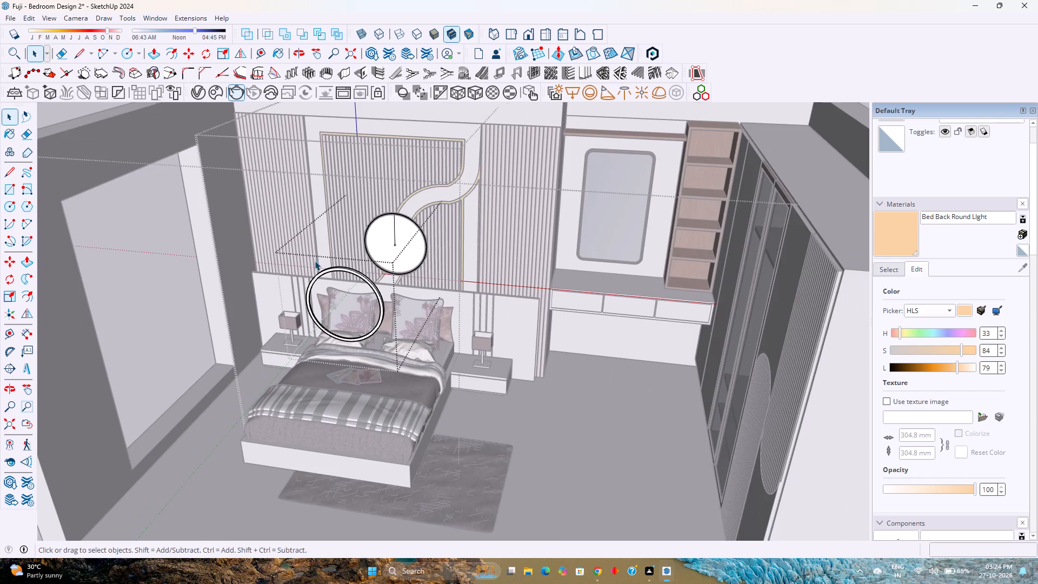
scroll(315, 261, "up", 9)
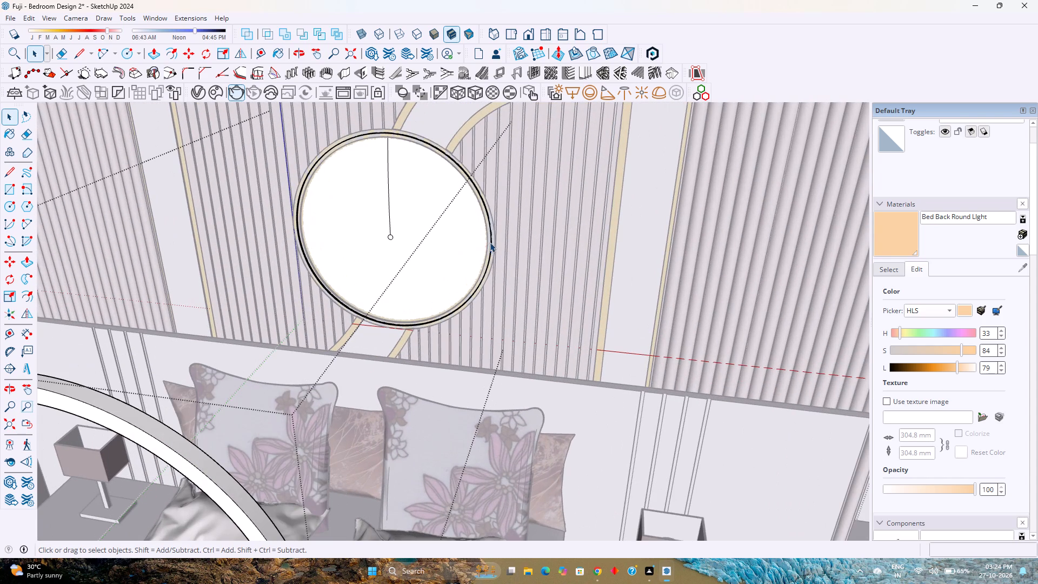
scroll(490, 242, "up", 10)
middle_click_drag(493, 251, 672, 317)
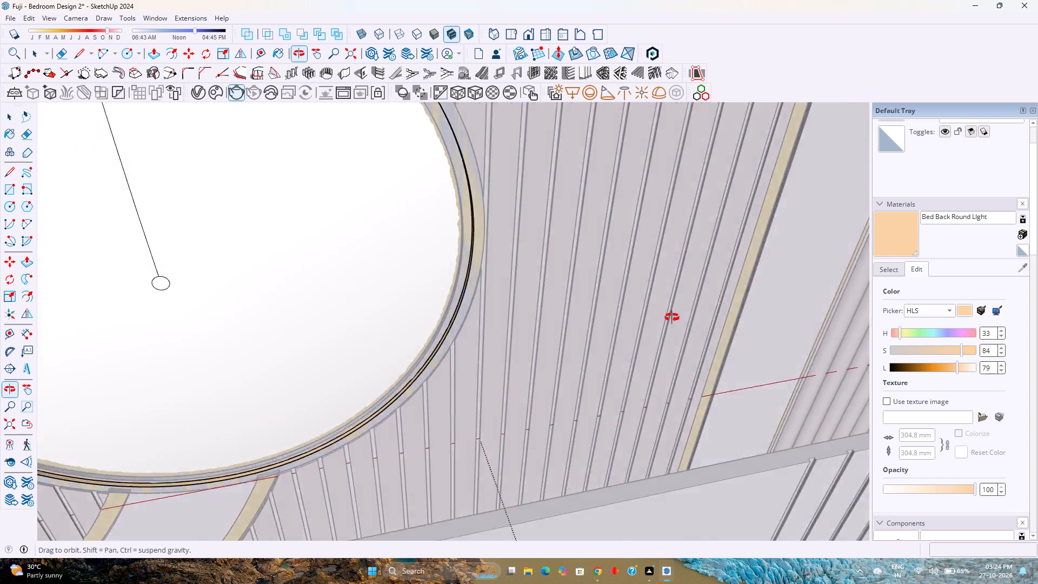
middle_click_drag(672, 317, 691, 319)
middle_click(691, 319)
scroll(548, 268, "up", 3)
scroll(440, 266, "up", 10)
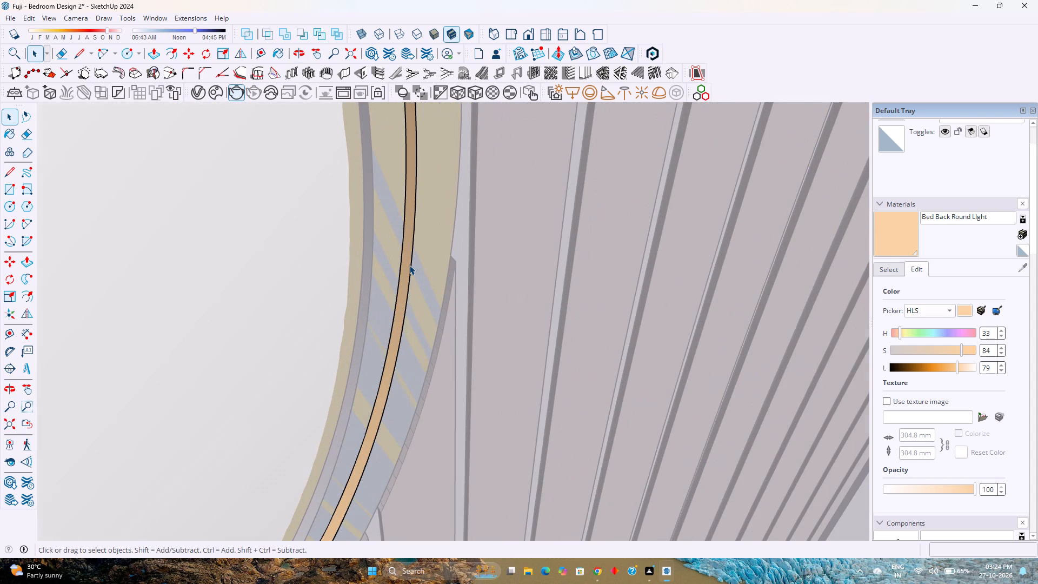
left_click(409, 265)
scroll(409, 265, "down", 5)
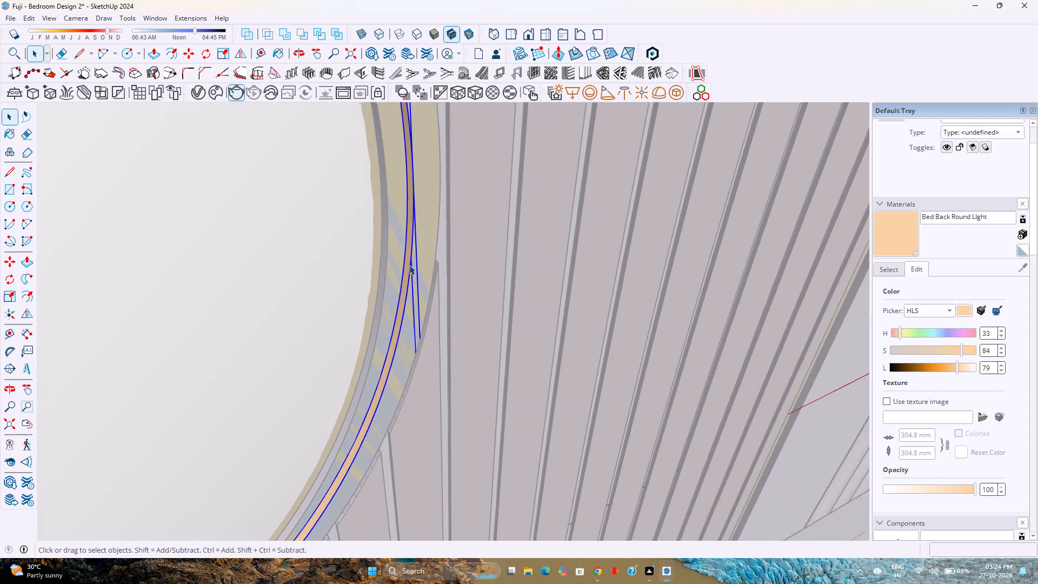
scroll(409, 265, "down", 12)
middle_click_drag(409, 265, 550, 332)
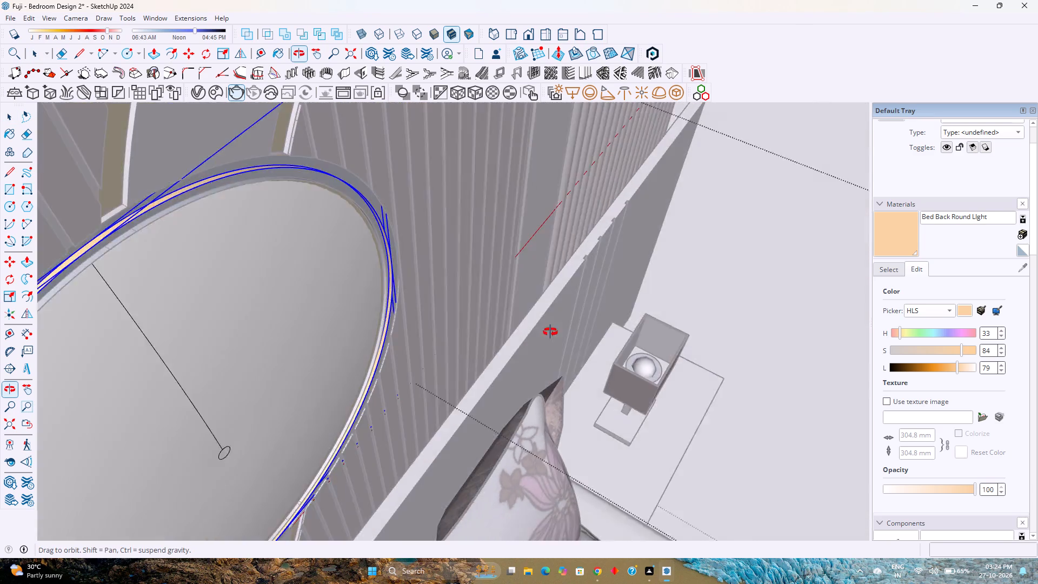
middle_click_drag(550, 332, 237, 336)
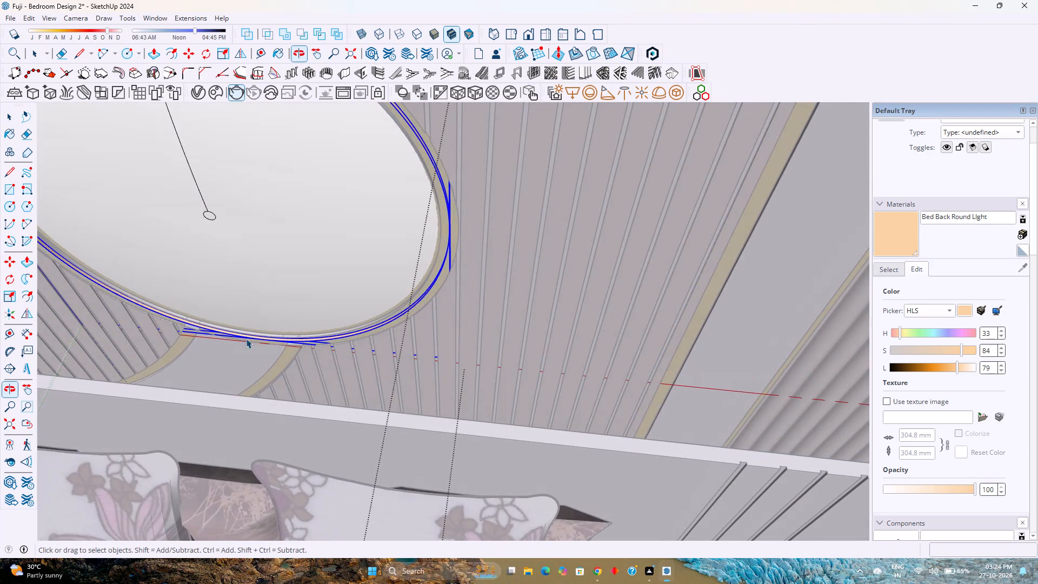
key("m")
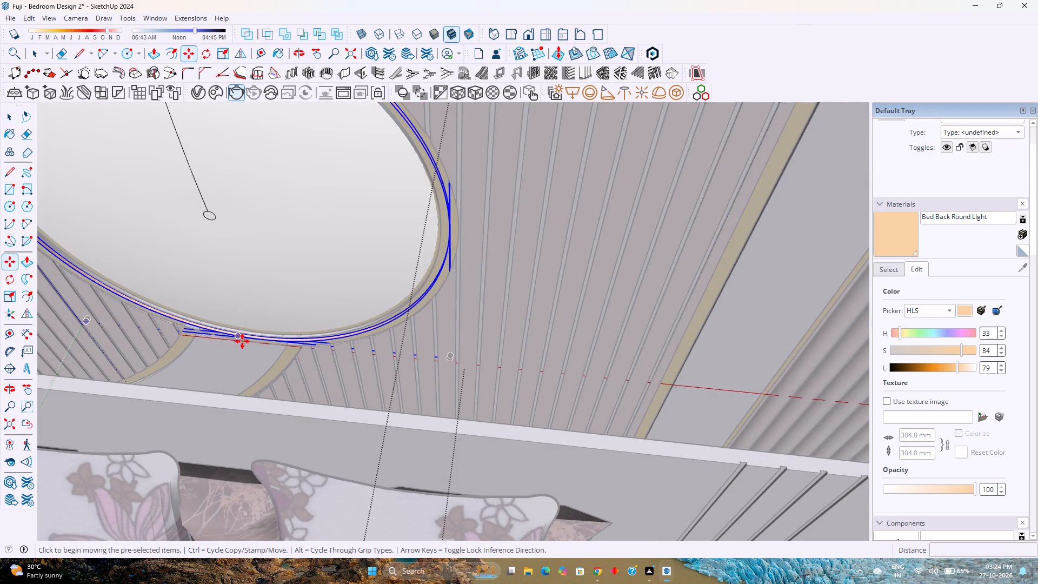
scroll(242, 341, "up", 13)
left_click(257, 337)
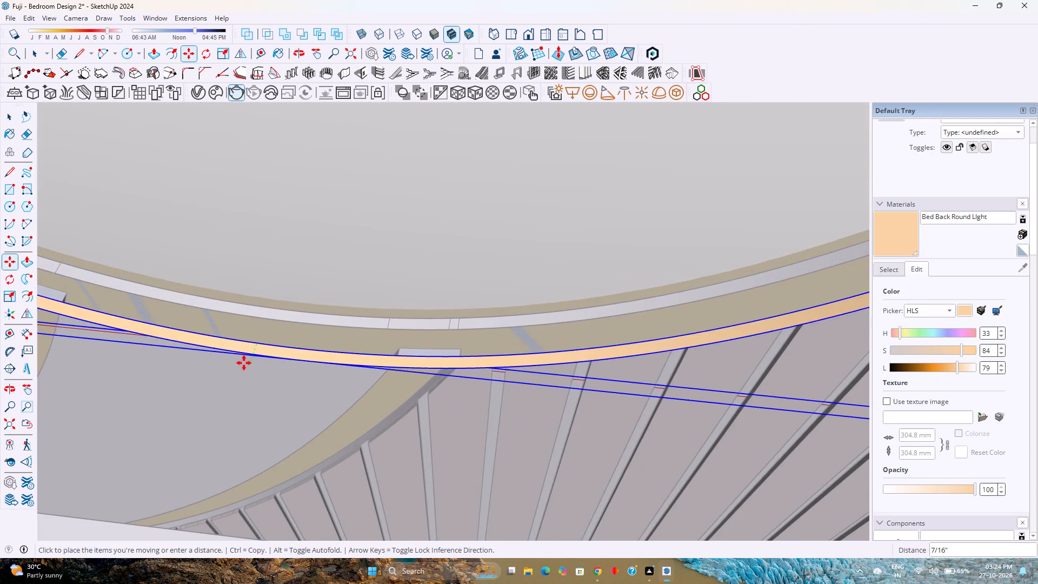
scroll(244, 363, "down", 5)
scroll(244, 363, "down", 18)
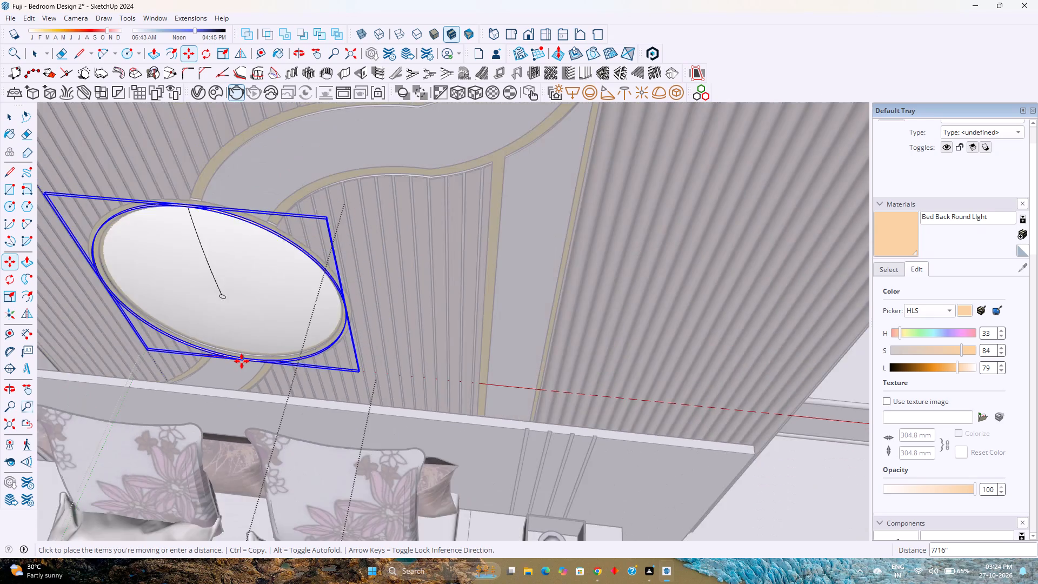
scroll(242, 361, "down", 13)
middle_click_drag(254, 394, 116, 450)
scroll(200, 375, "up", 12)
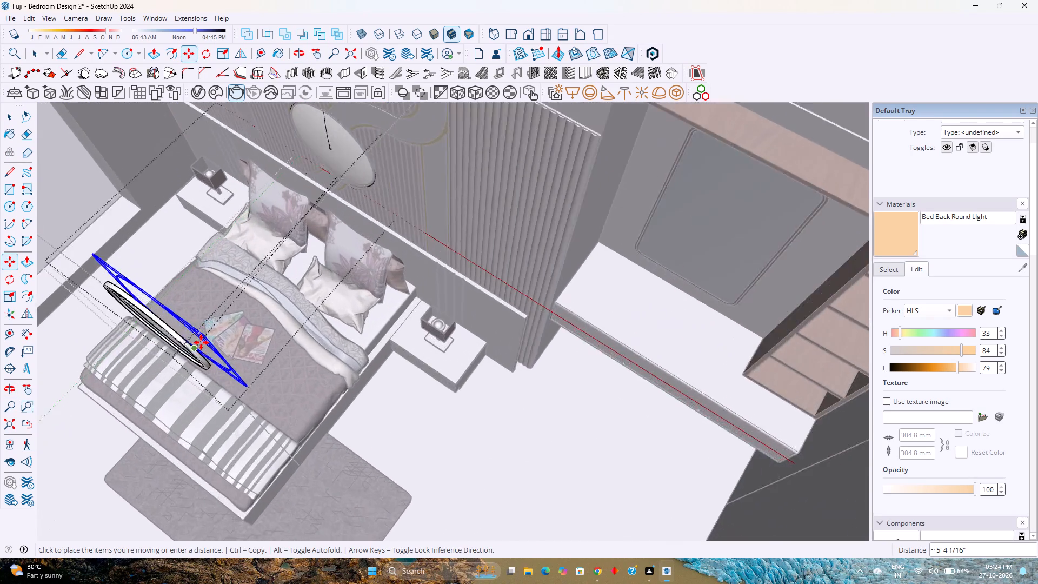
scroll(201, 342, "up", 10)
middle_click_drag(204, 345, 64, 374)
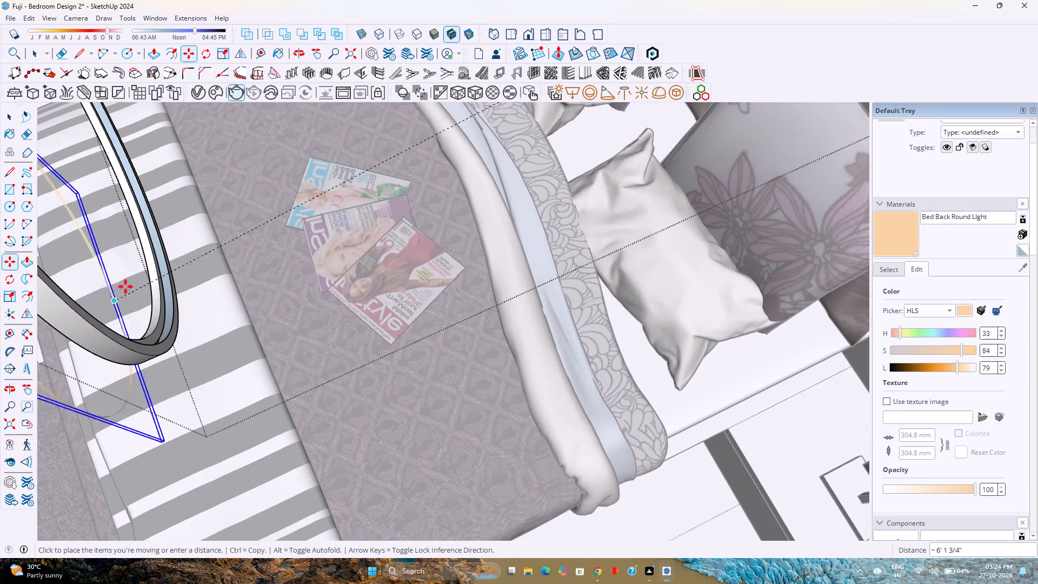
scroll(154, 252, "up", 11)
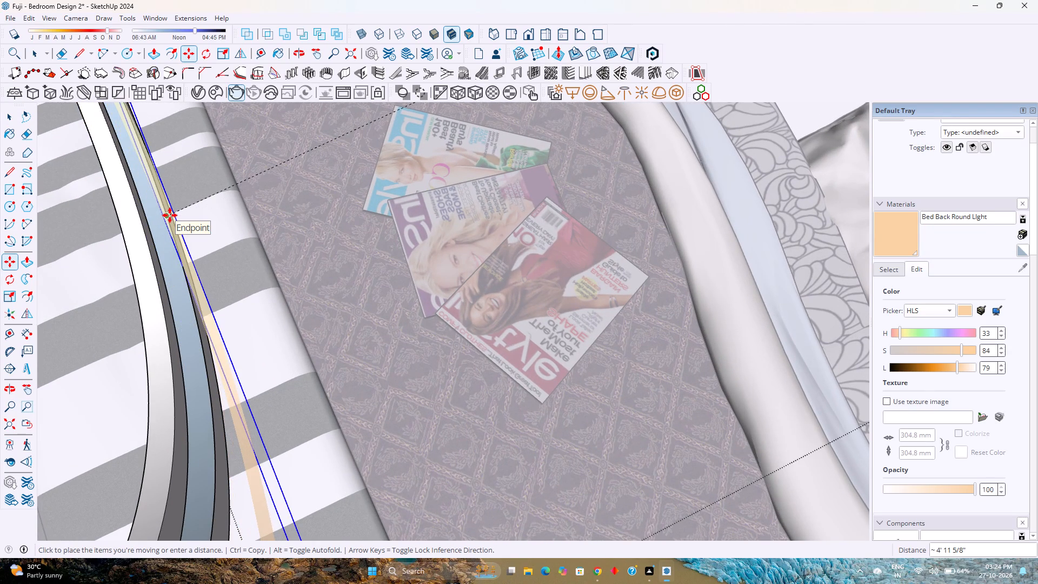
key("Left")
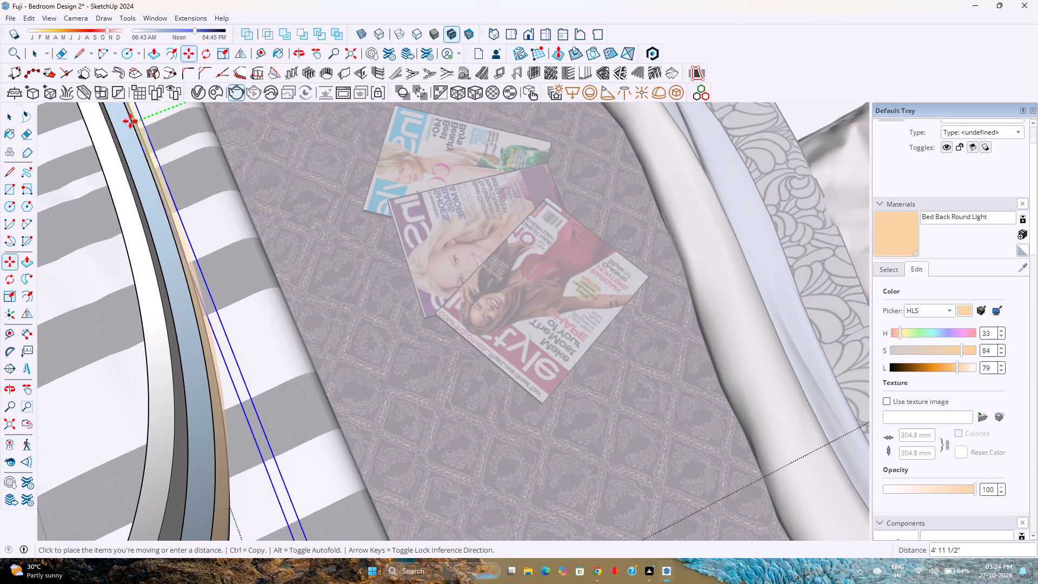
left_click(131, 121)
Examine from several angles how the peach light ring sits against the blue-grey and white faces of the separated ring.
scroll(162, 196, "down", 5)
middle_click_drag(107, 230, 108, 230)
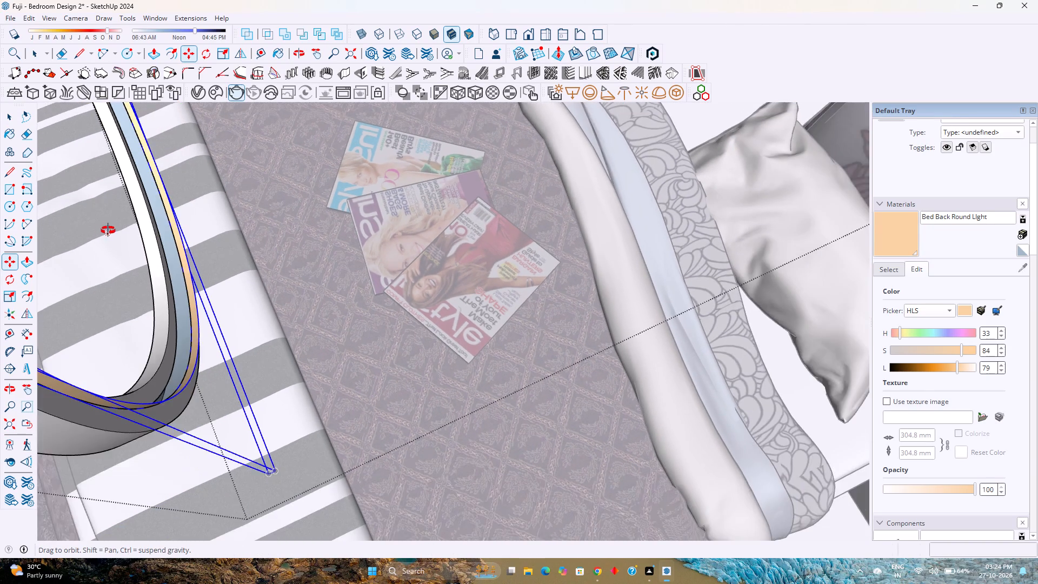
middle_click_drag(108, 230, 335, 190)
middle_click_drag(343, 192, 348, 262, "shift")
middle_click_drag(354, 275, 112, 239)
middle_click_drag(114, 236, 237, 383, "shift")
scroll(231, 339, "down", 4)
middle_click_drag(245, 286, 295, 415, "shift")
middle_click(295, 417, "shift")
middle_click_drag(252, 348, 154, 271)
scroll(209, 194, "up", 6)
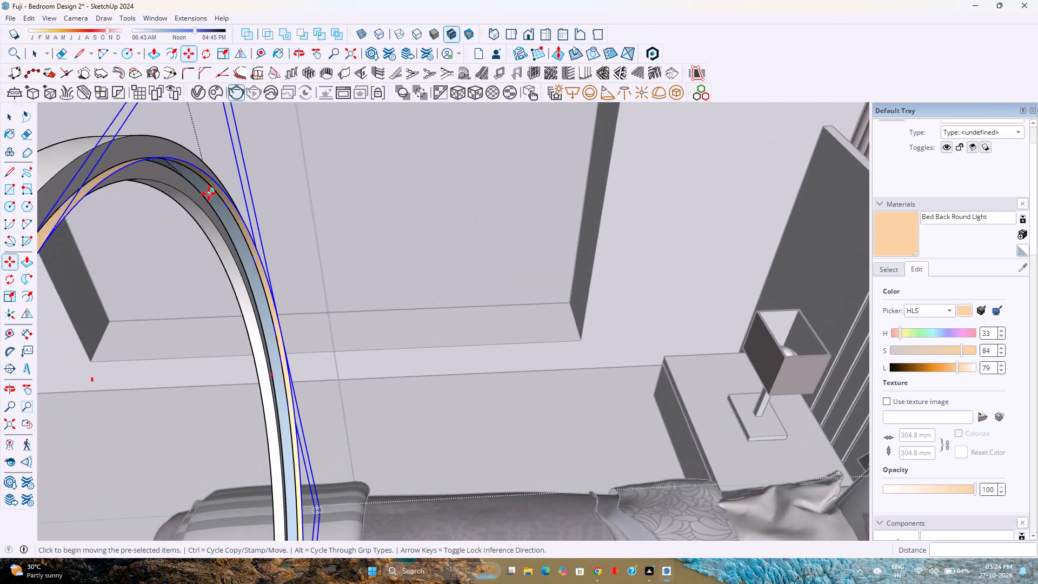
scroll(209, 194, "up", 5)
middle_click_drag(209, 194, 67, 361)
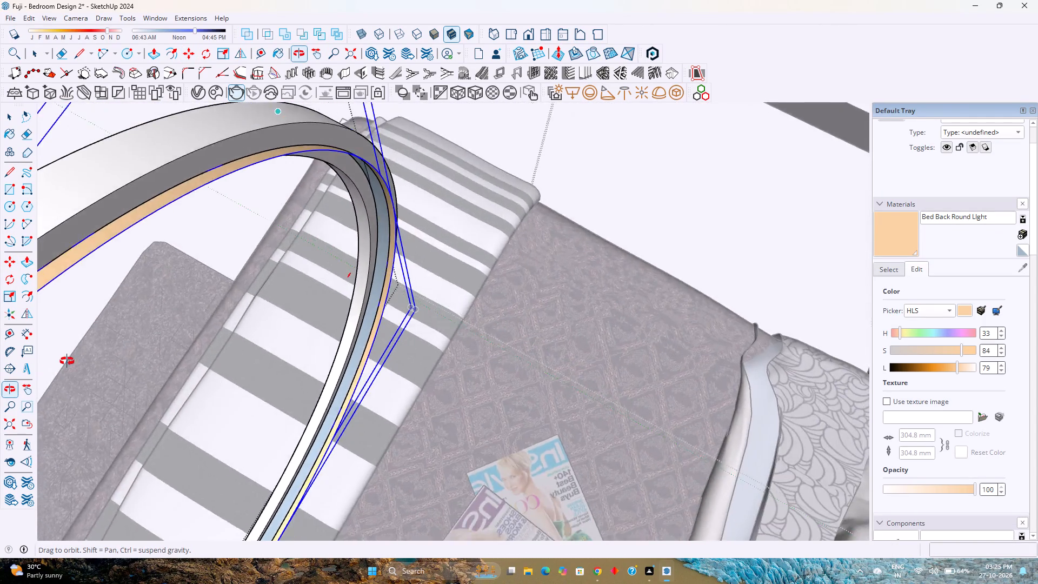
middle_click_drag(67, 361, 248, 191)
middle_click(248, 191)
scroll(214, 267, "up", 3)
middle_click_drag(209, 270, 260, 222)
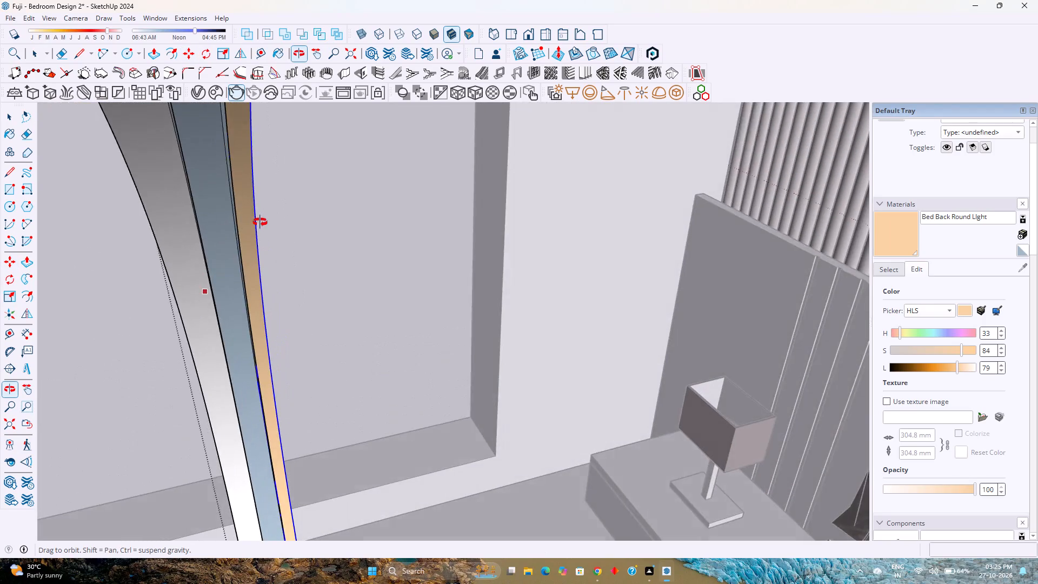
Examine the peach light ring's fit in the separated ring above the bed, down to the ring's lower curve.
middle_click_drag(260, 222, 230, 236)
middle_click(230, 236)
scroll(233, 239, "down", 9)
middle_click_drag(266, 358, 236, 231, "shift")
middle_click(236, 231, "shift")
scroll(238, 314, "down", 4)
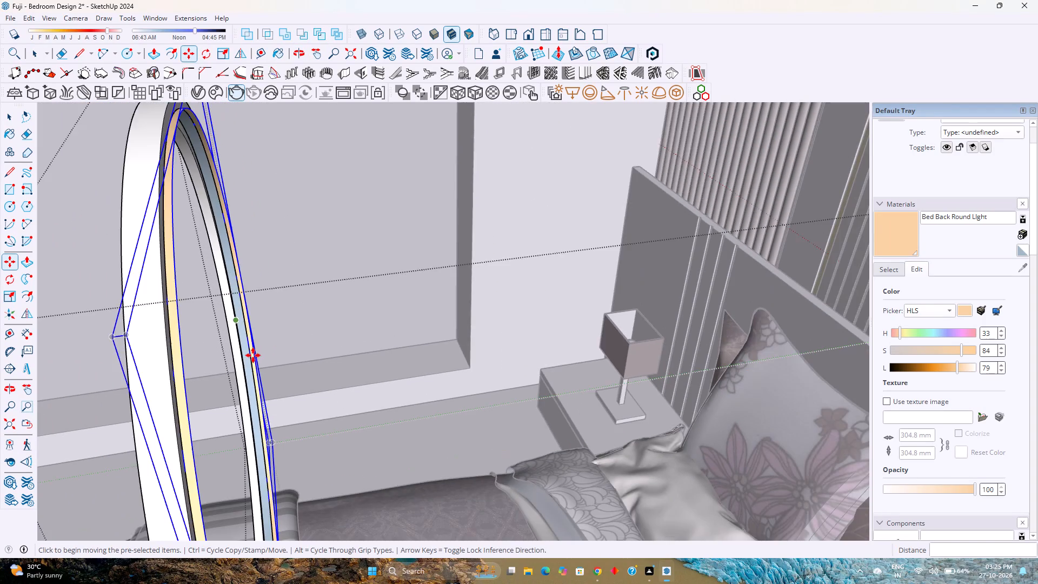
middle_click_drag(243, 423, 222, 300, "shift")
middle_click(222, 299, "shift")
scroll(248, 362, "up", 2)
middle_click_drag(251, 412, 243, 319, "shift")
middle_click(243, 319, "shift")
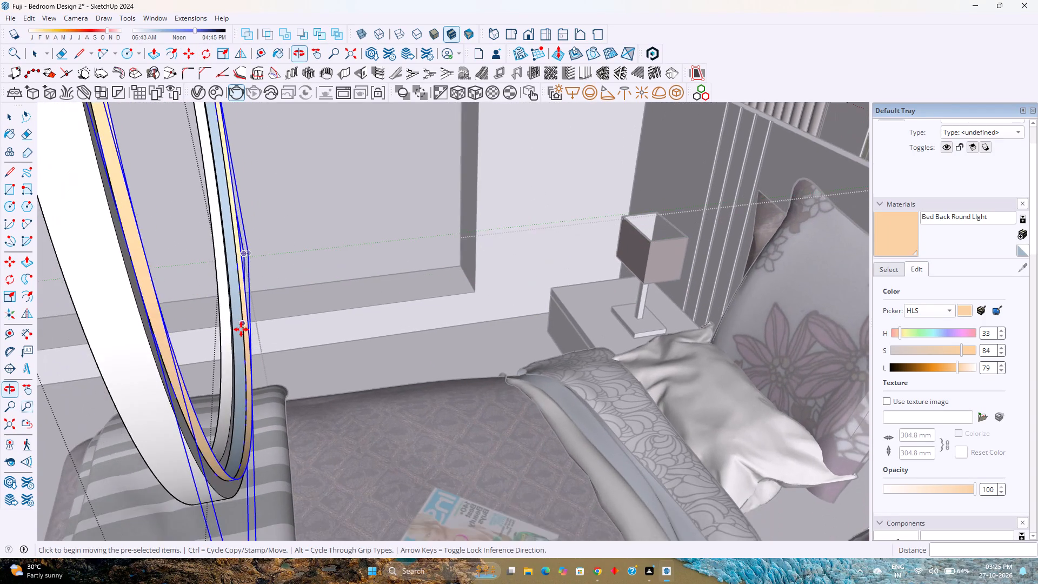
scroll(241, 329, "down", 4)
scroll(223, 348, "up", 5)
scroll(194, 330, "down", 4)
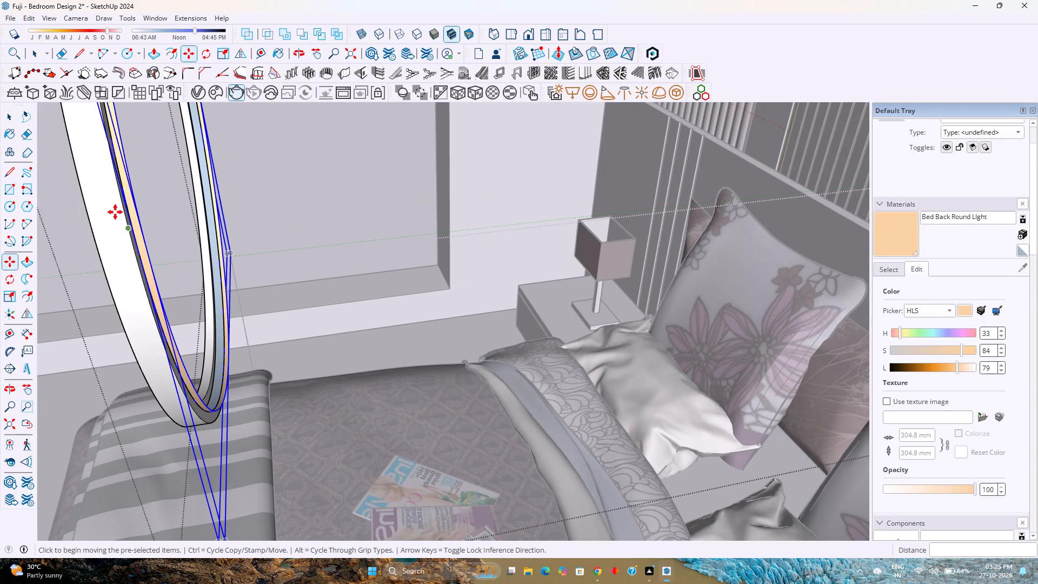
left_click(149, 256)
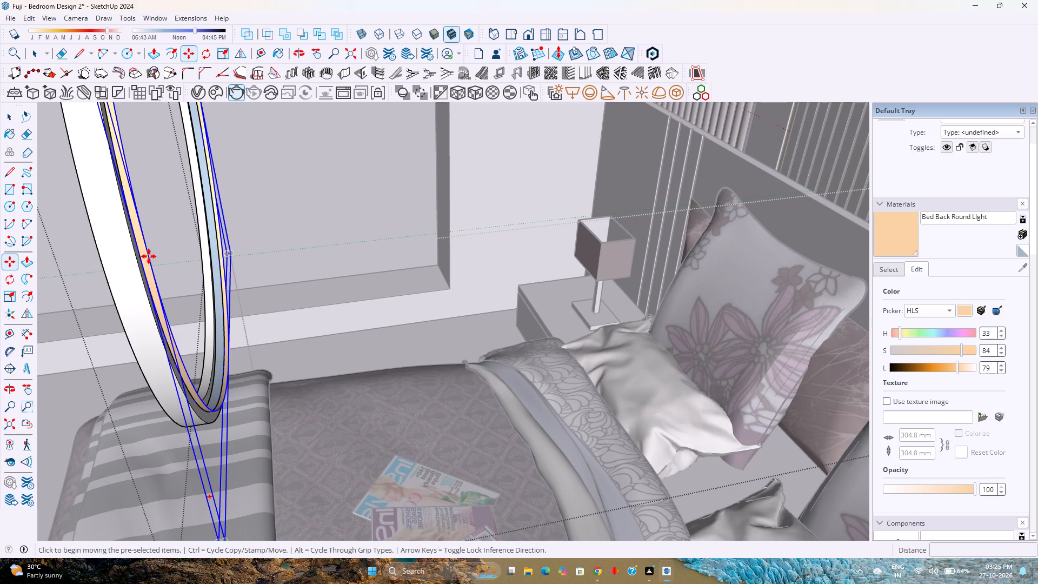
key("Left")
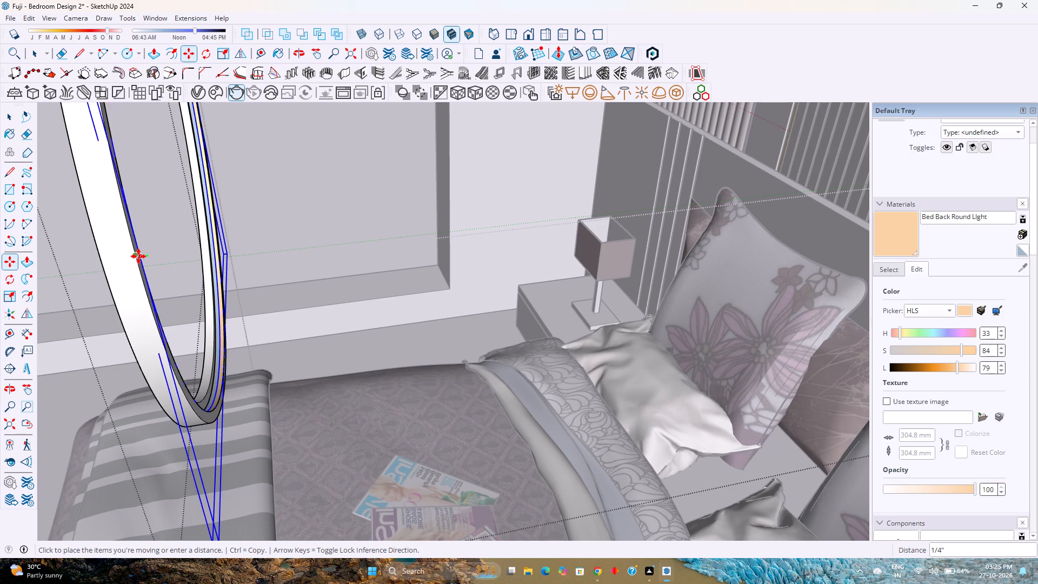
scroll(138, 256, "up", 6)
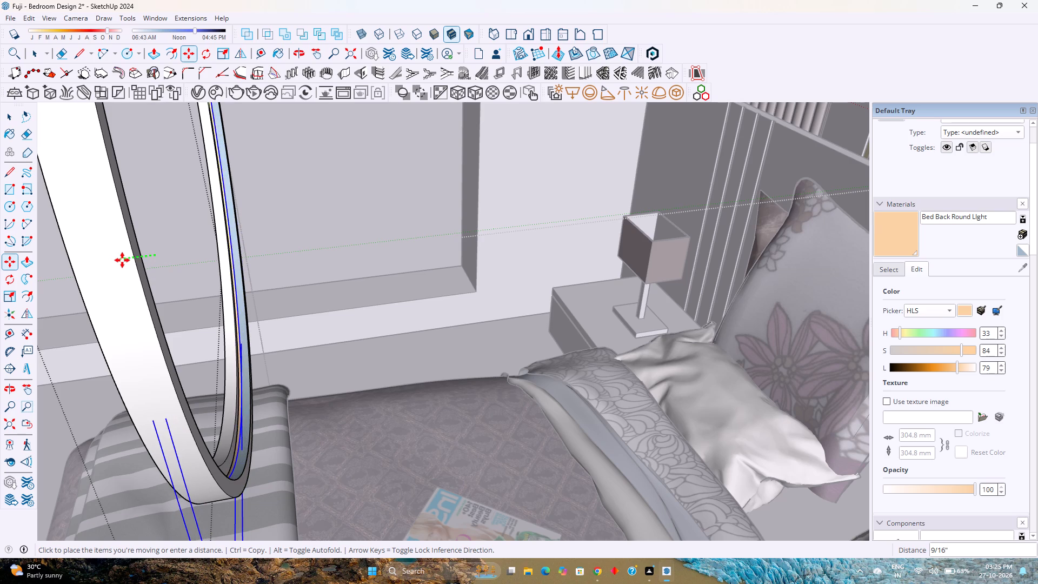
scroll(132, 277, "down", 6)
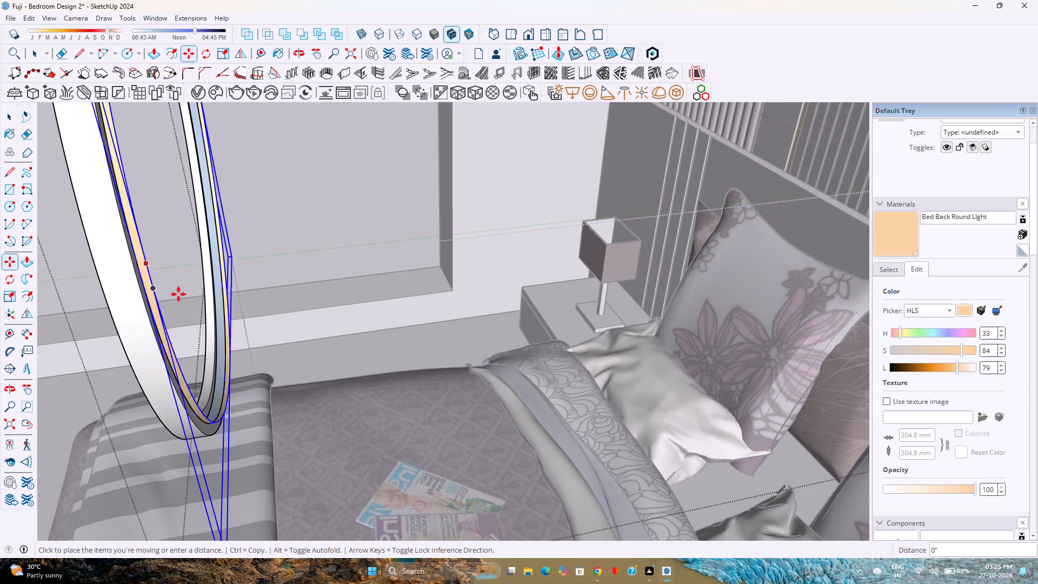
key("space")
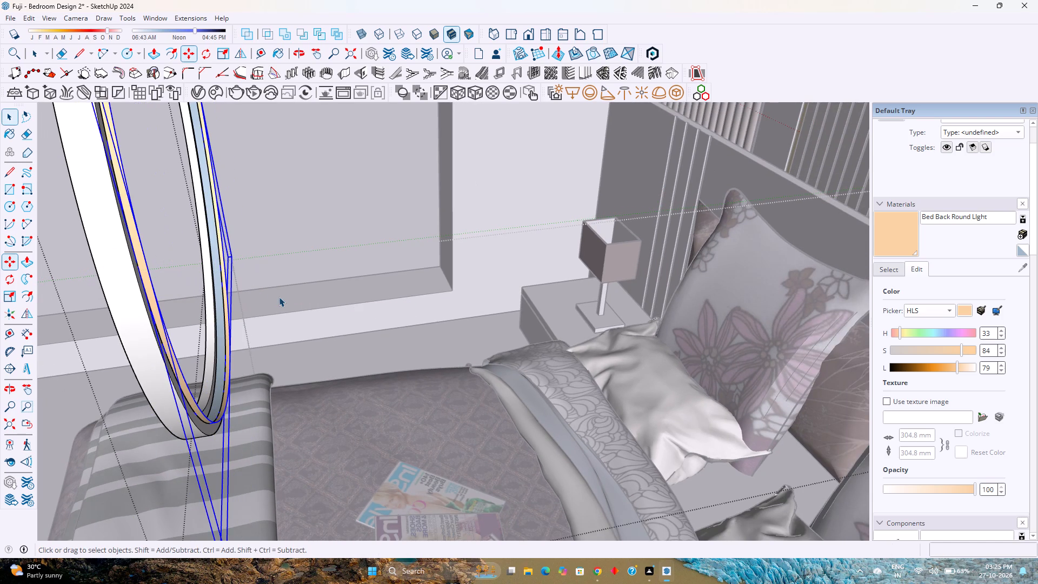
Delete the selected peach light ring from the separated ring above the bed.
key("Delete")
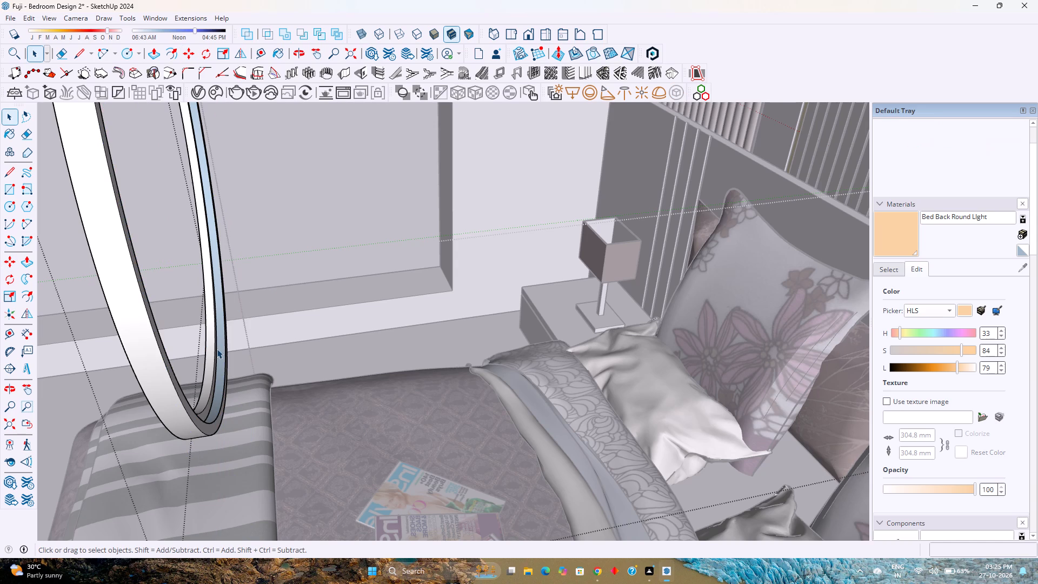
Select the white inner face of the separated ring and examine its extent around the ring's lower curve.
scroll(217, 350, "up", 6)
left_click(205, 344)
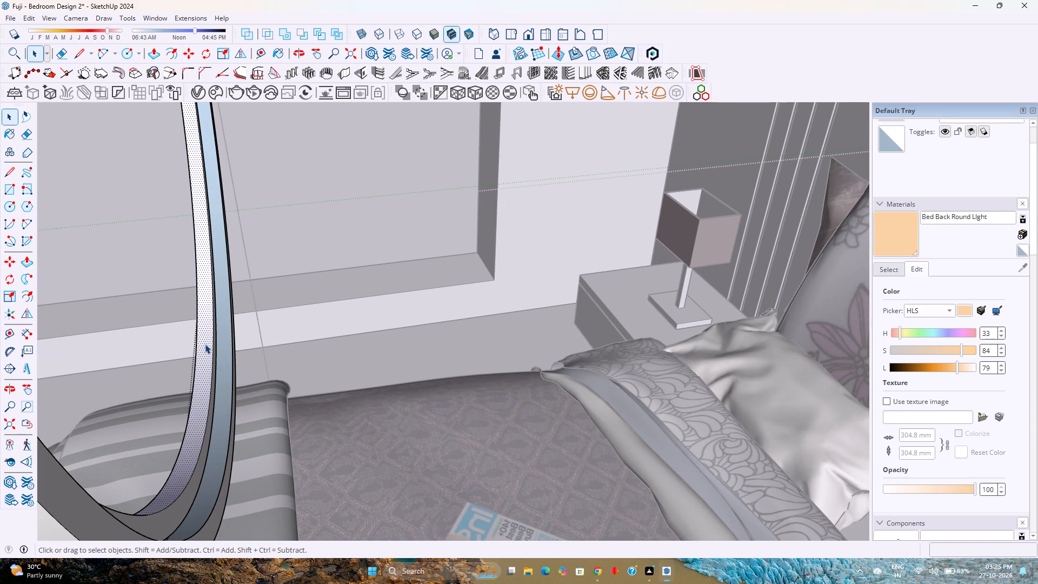
scroll(205, 344, "down", 1)
middle_click_drag(205, 344, 418, 354)
middle_click(418, 354)
scroll(257, 424, "up", 4)
middle_click(257, 424)
scroll(257, 424, "up", 1)
scroll(257, 424, "down", 7)
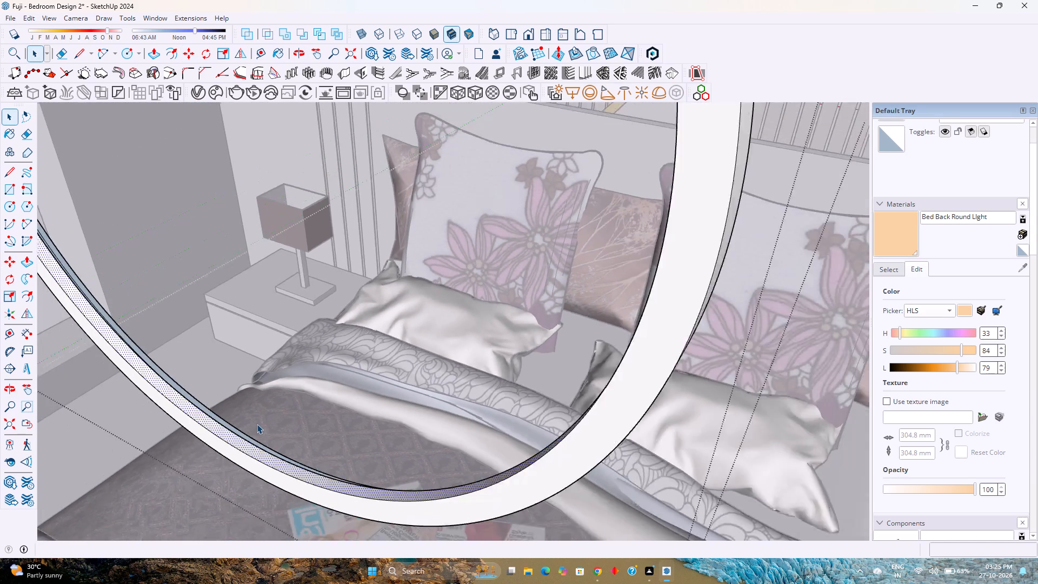
scroll(257, 424, "down", 6)
Select all the connected geometry of the separated ring and move it 5' along the green axis to the wall disc.
left_click(315, 336)
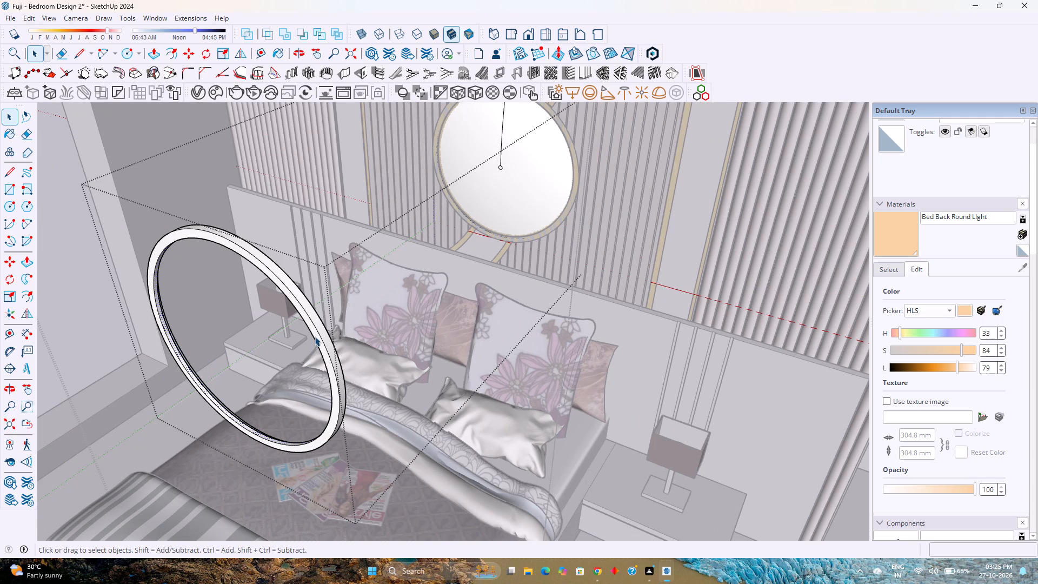
left_click(316, 335)
left_click(316, 335)
double_click(316, 335)
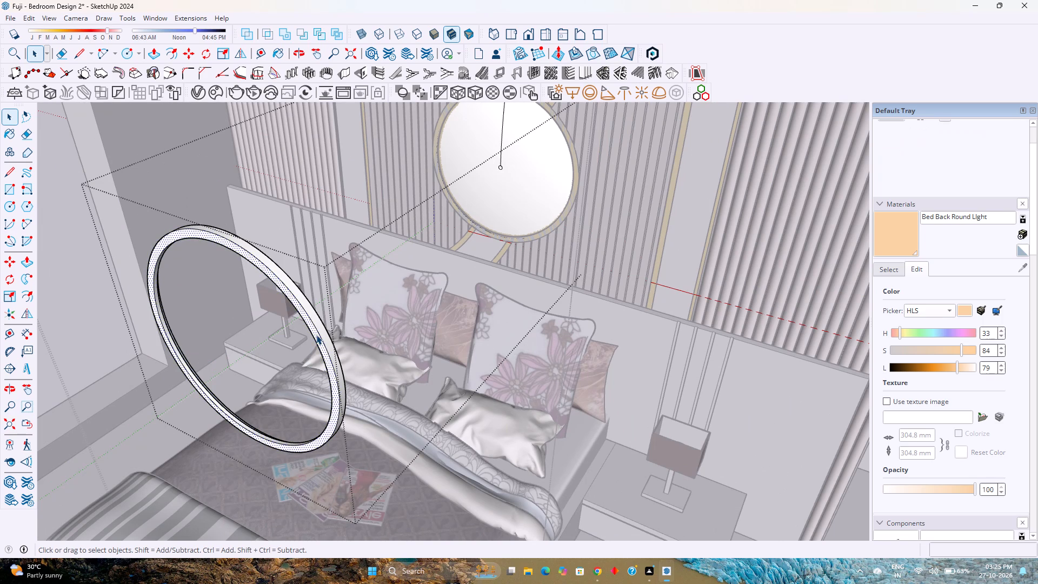
triple_click(316, 334)
left_click(316, 334)
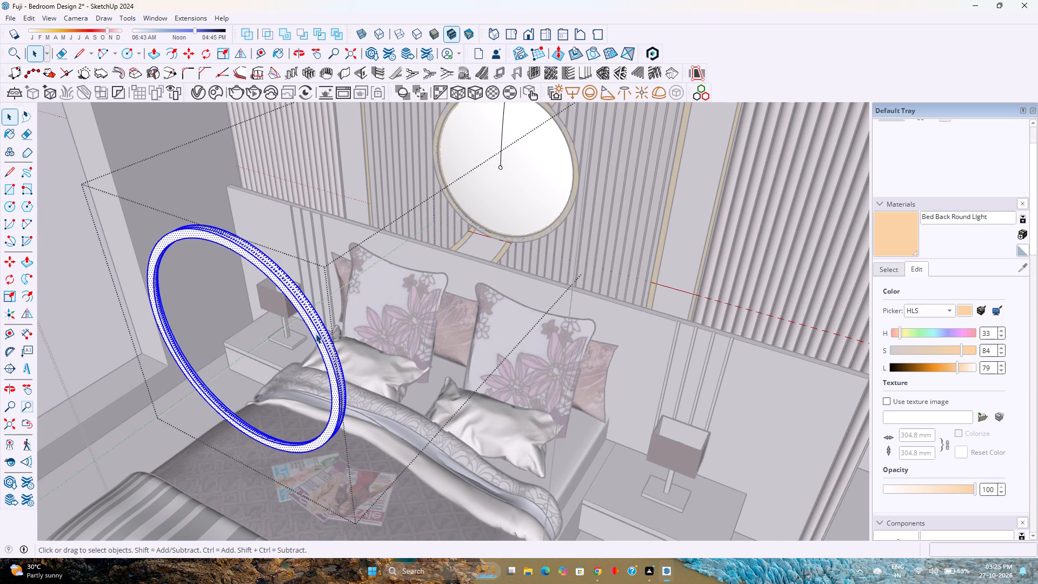
middle_click_drag(324, 329, 391, 467, "shift")
middle_click(391, 467, "shift")
key("m")
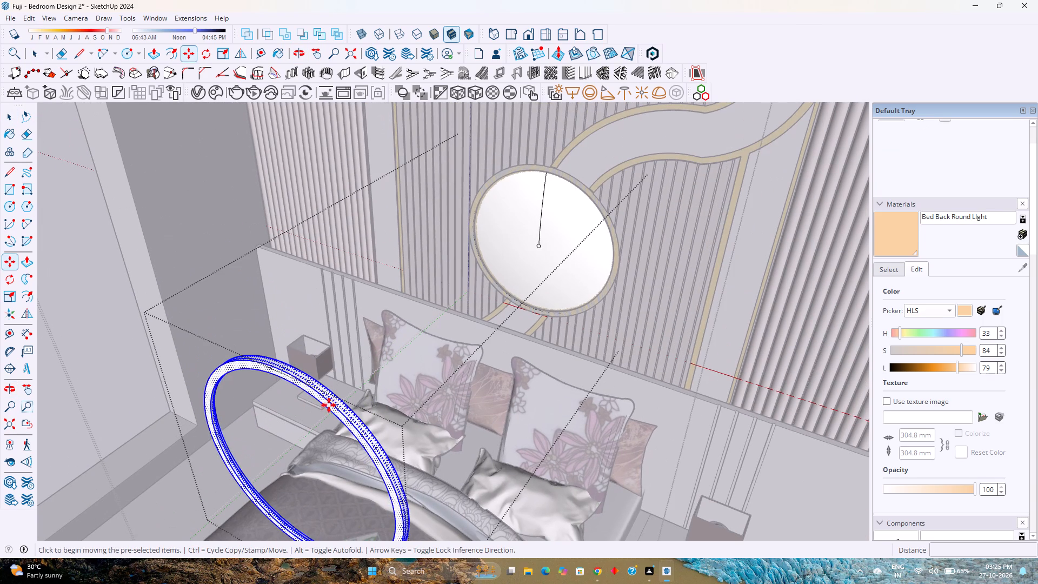
left_click(288, 364)
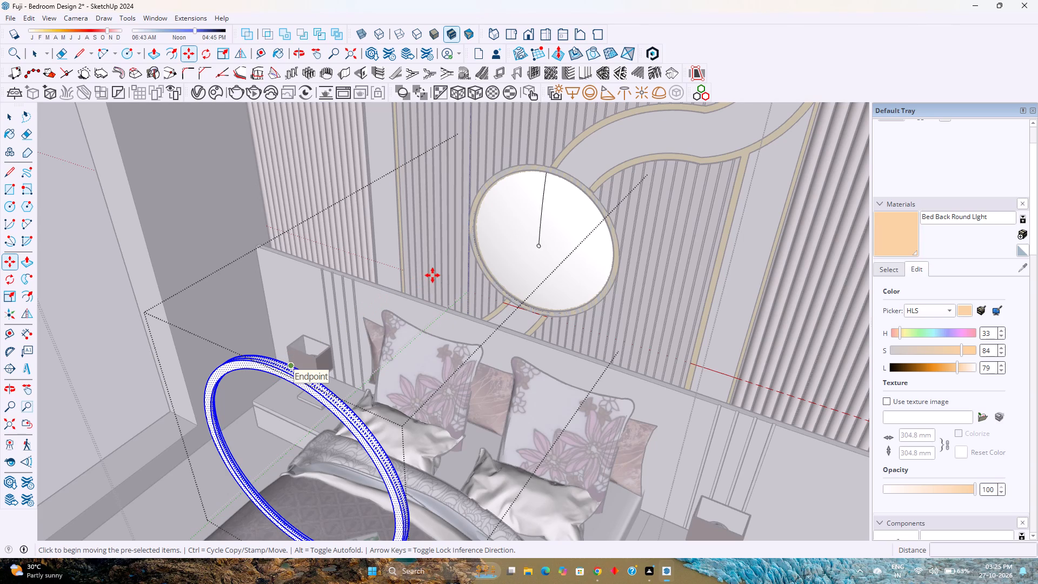
key("Left")
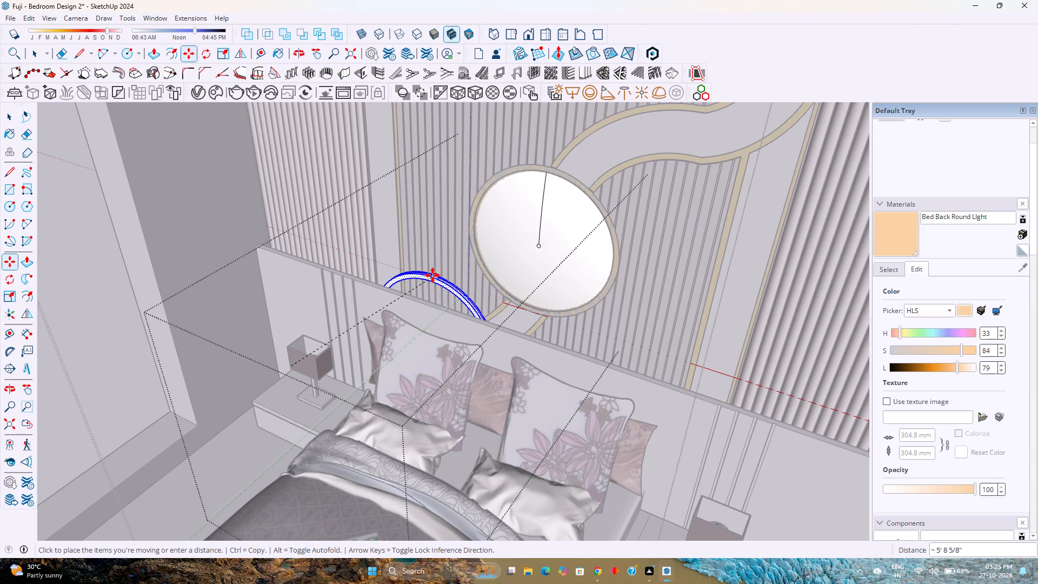
scroll(432, 275, "down", 3)
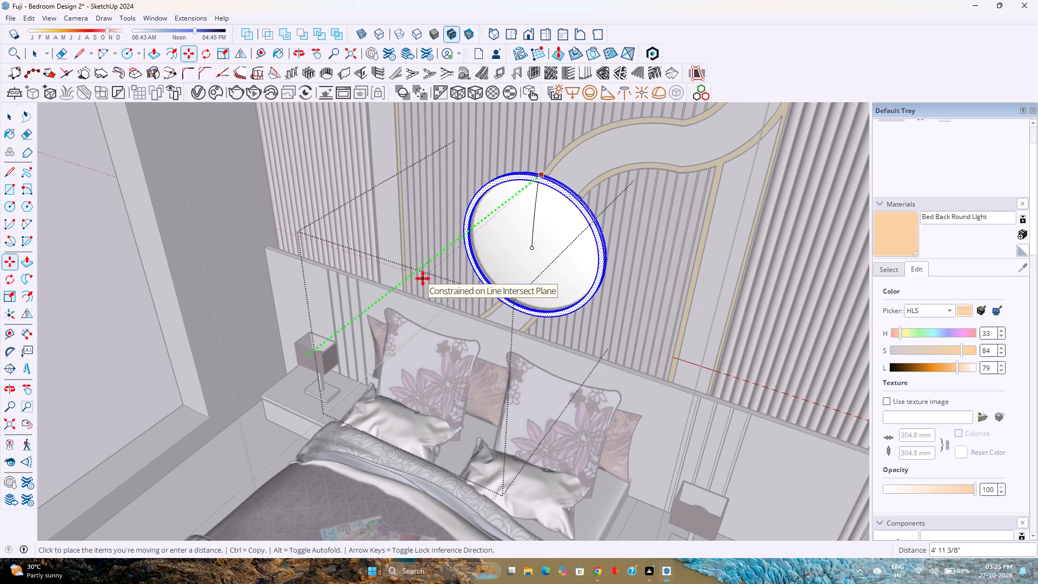
type("5'")
key("Return")
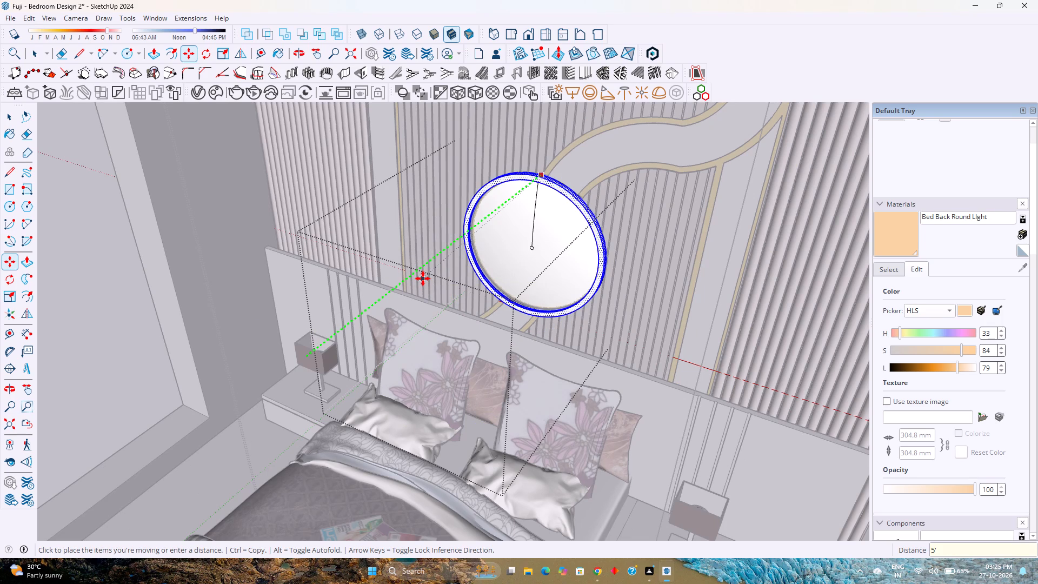
Make the selected ring geometry around the wall disc a group.
scroll(535, 177, "up", 3)
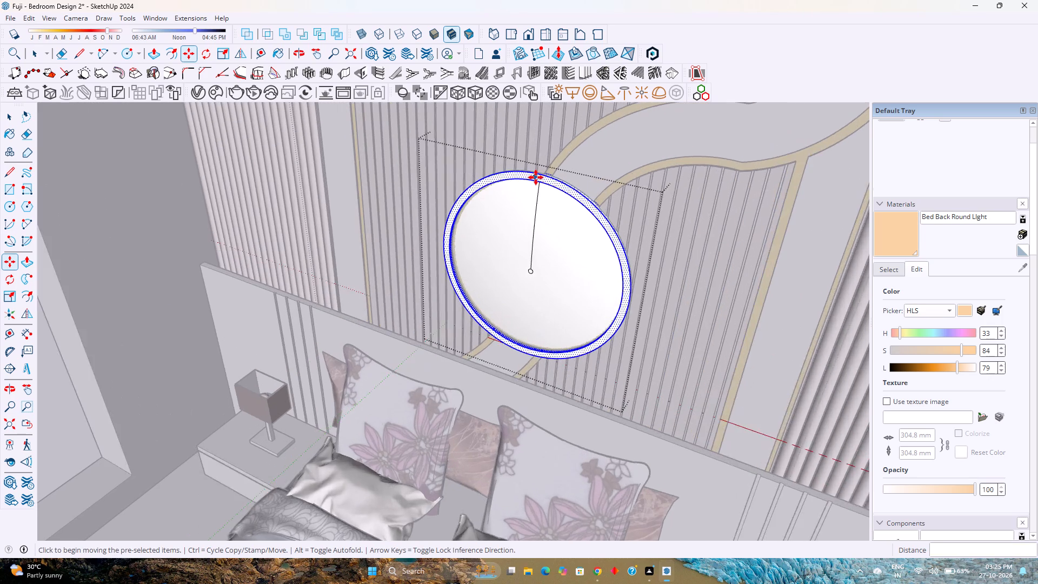
scroll(536, 177, "up", 4)
right_click(537, 179)
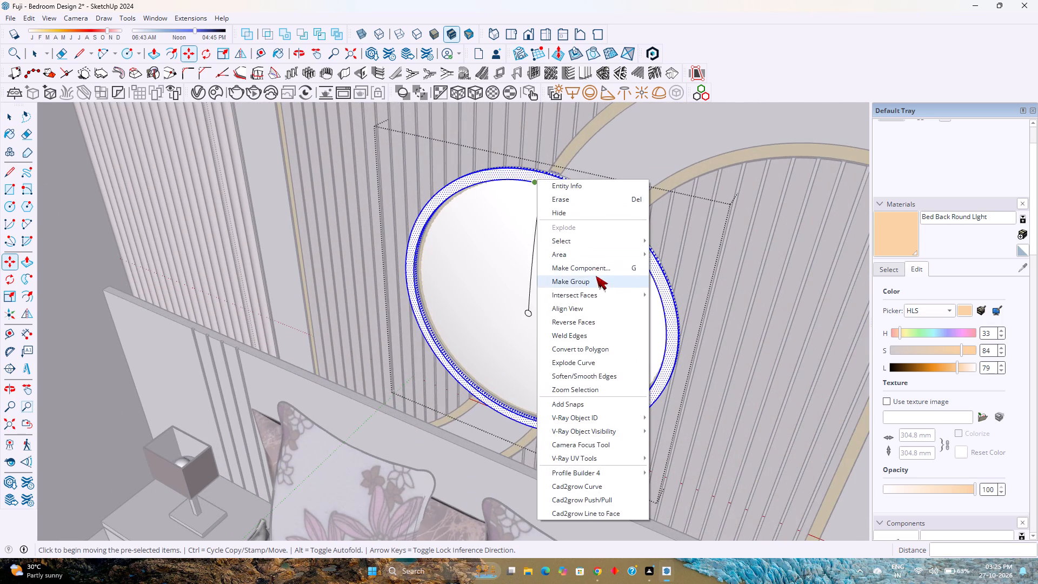
left_click(596, 282)
Examine the lower side of the grouped ring up close, checking how it meets the wall disc and the paneling.
scroll(463, 363, "up", 3)
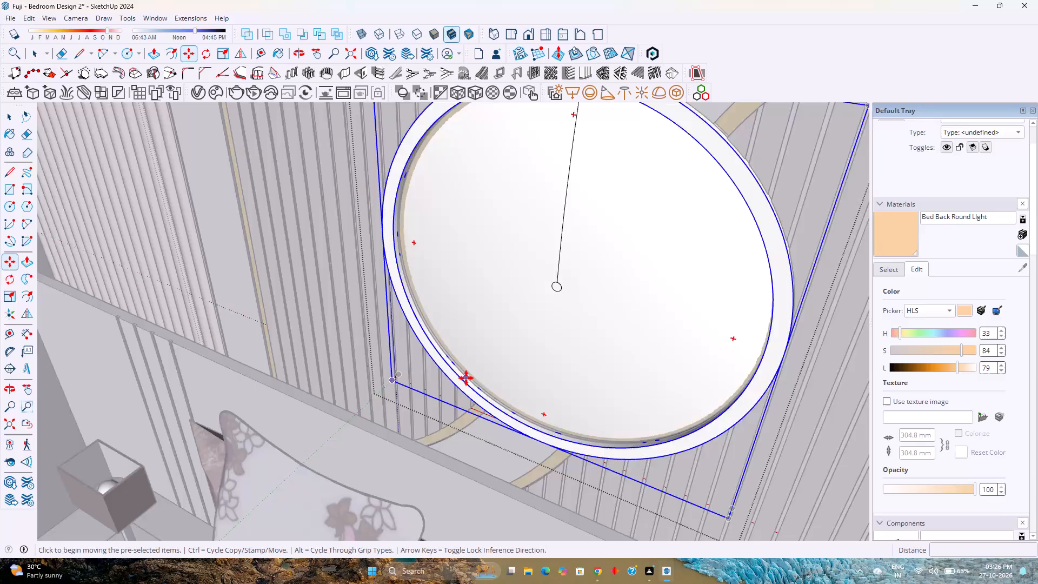
scroll(466, 378, "up", 4)
middle_click_drag(462, 379, 299, 374)
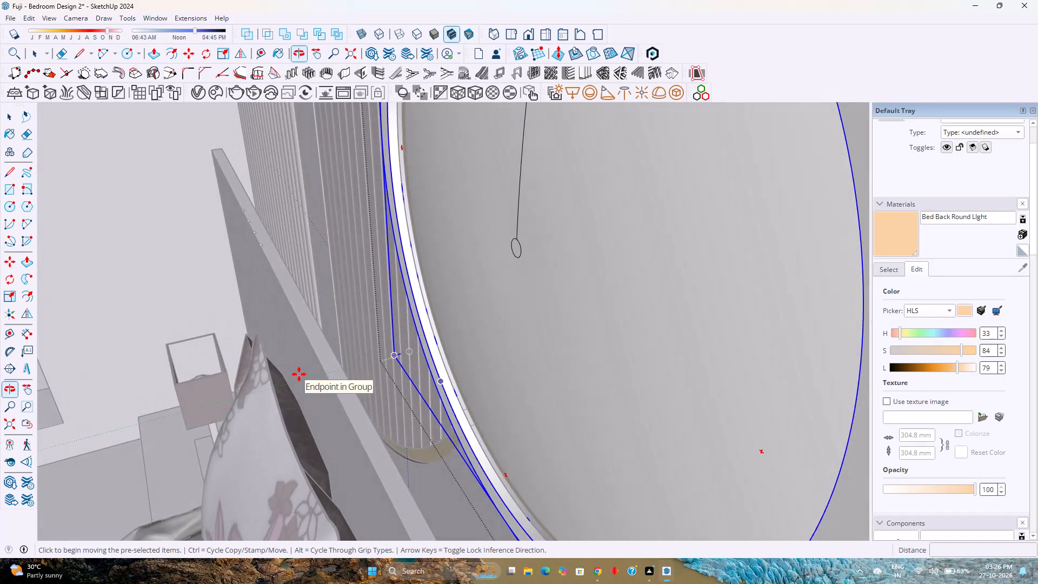
scroll(299, 374, "down", 2)
key("space")
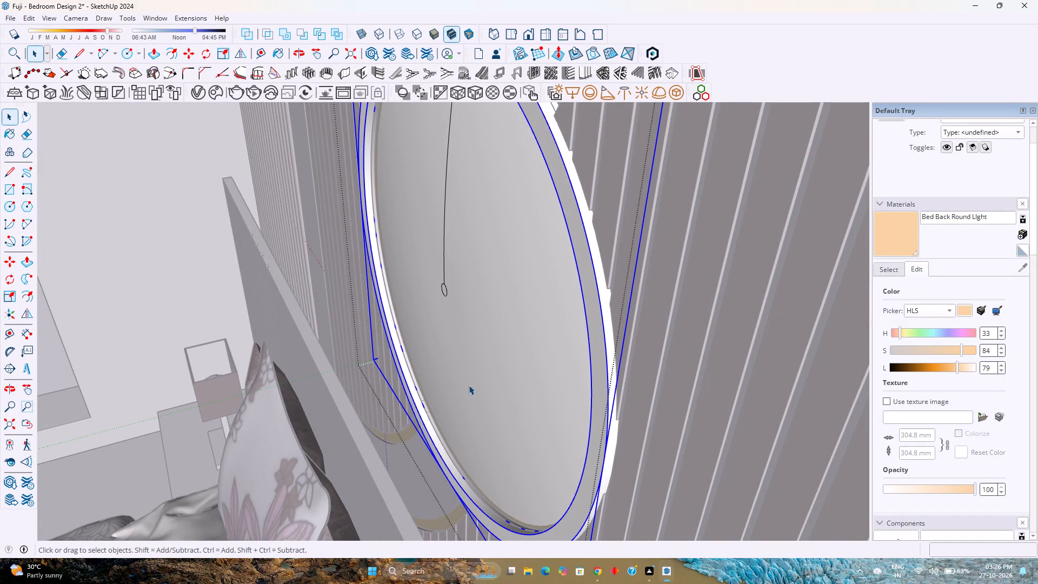
key("Escape")
scroll(450, 426, "up", 5)
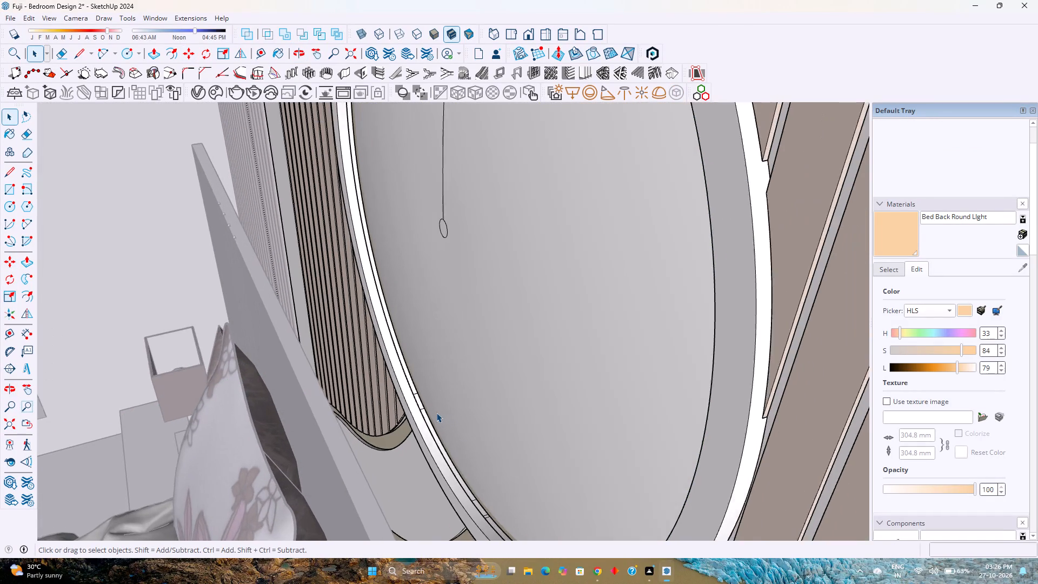
scroll(436, 413, "up", 9)
middle_click_drag(424, 412, 376, 359)
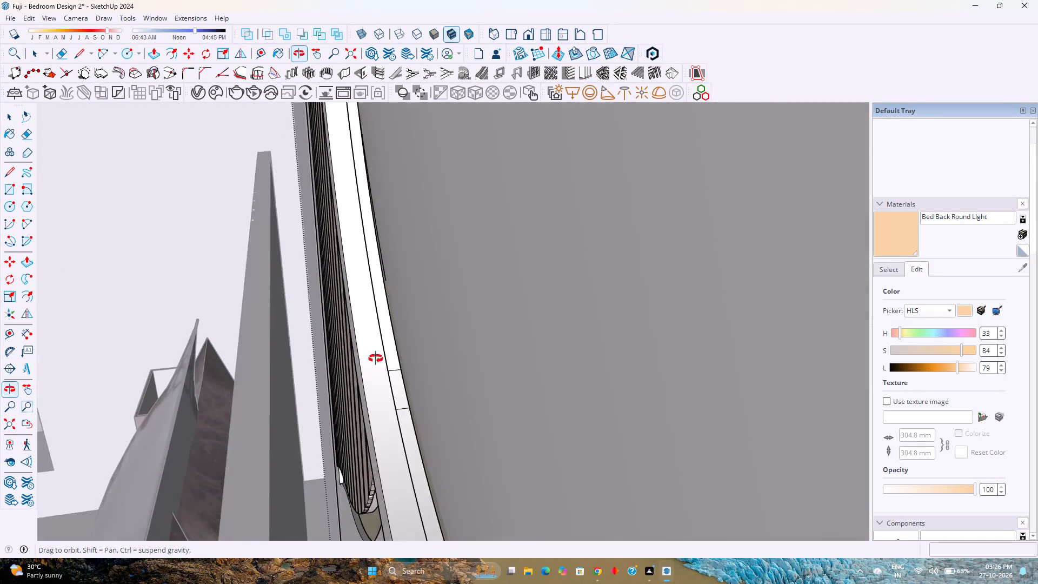
middle_click_drag(376, 359, 387, 357)
double_click(383, 383)
scroll(383, 383, "up", 2)
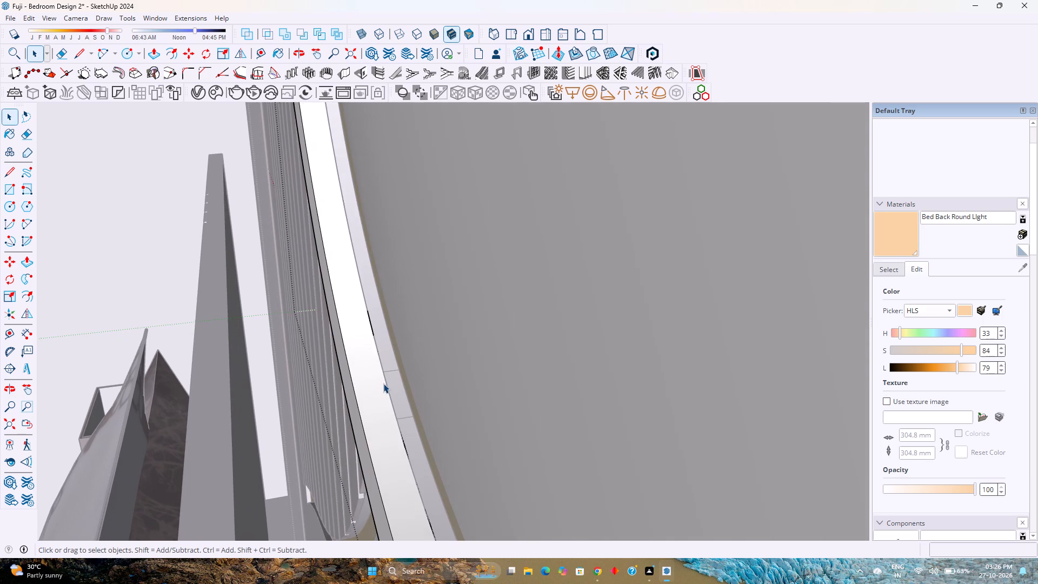
left_click(387, 381)
scroll(384, 384, "up", 6)
middle_click_drag(388, 383, 350, 375)
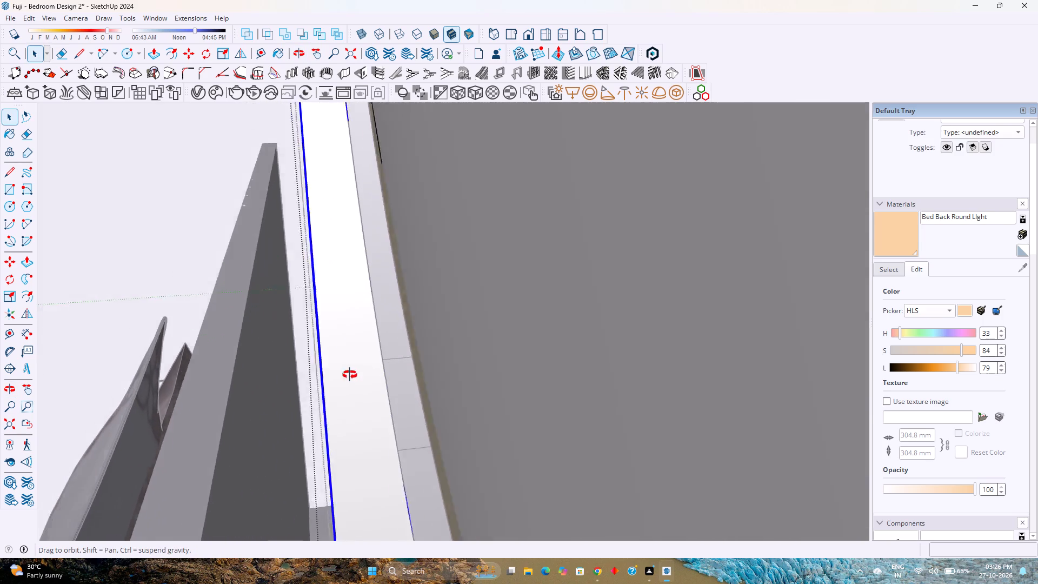
middle_click_drag(350, 375, 375, 365)
middle_click(375, 365)
scroll(381, 370, "down", 16)
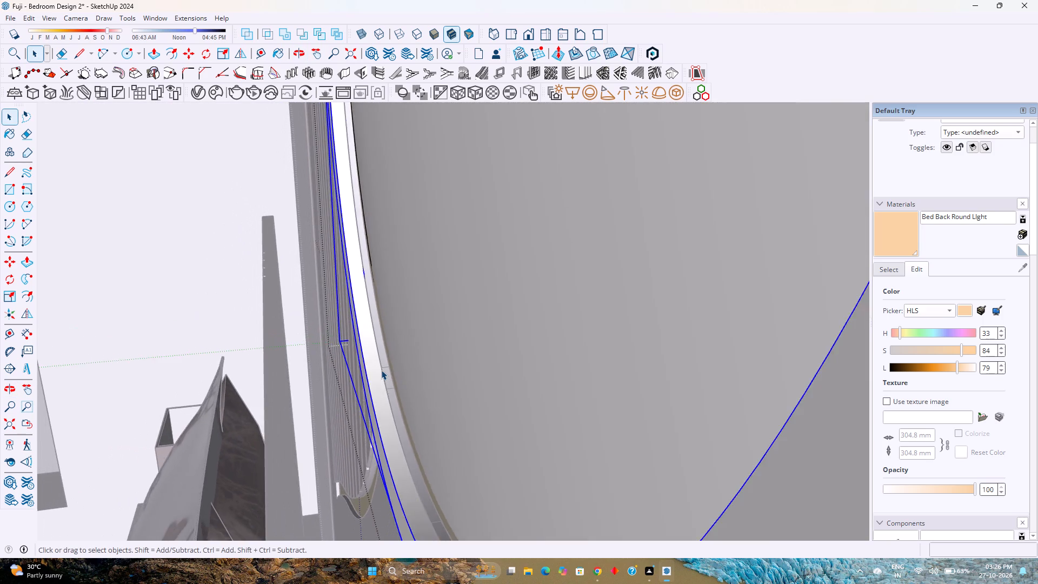
scroll(381, 370, "down", 6)
middle_click_drag(389, 369, 419, 515, "shift")
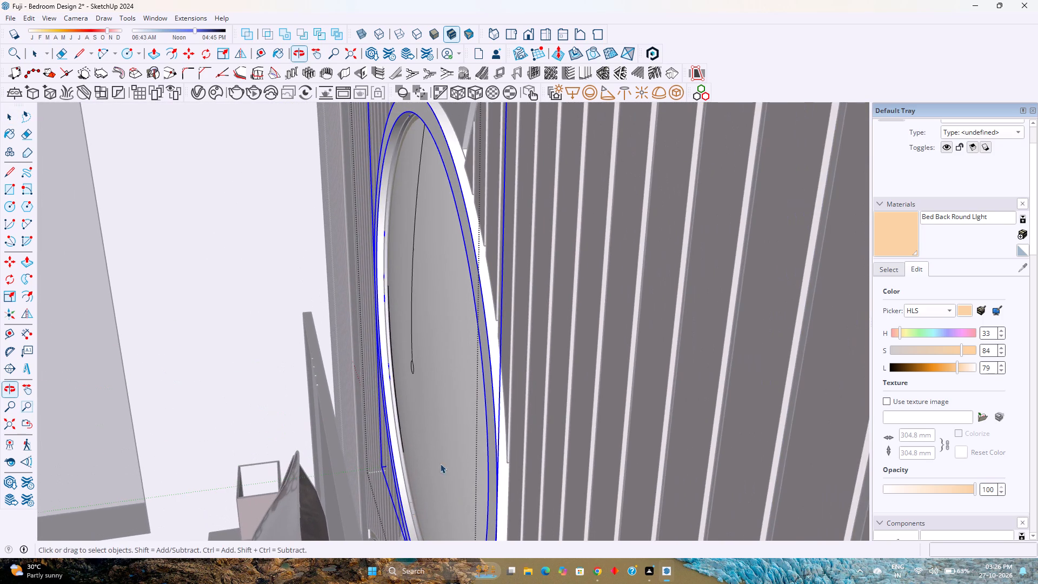
Copy the inner face of the wall disc's ring 1' along the green axis, away from the wall.
middle_click_drag(469, 348, 412, 467, "shift")
middle_click(412, 467, "shift")
scroll(423, 336, "up", 5)
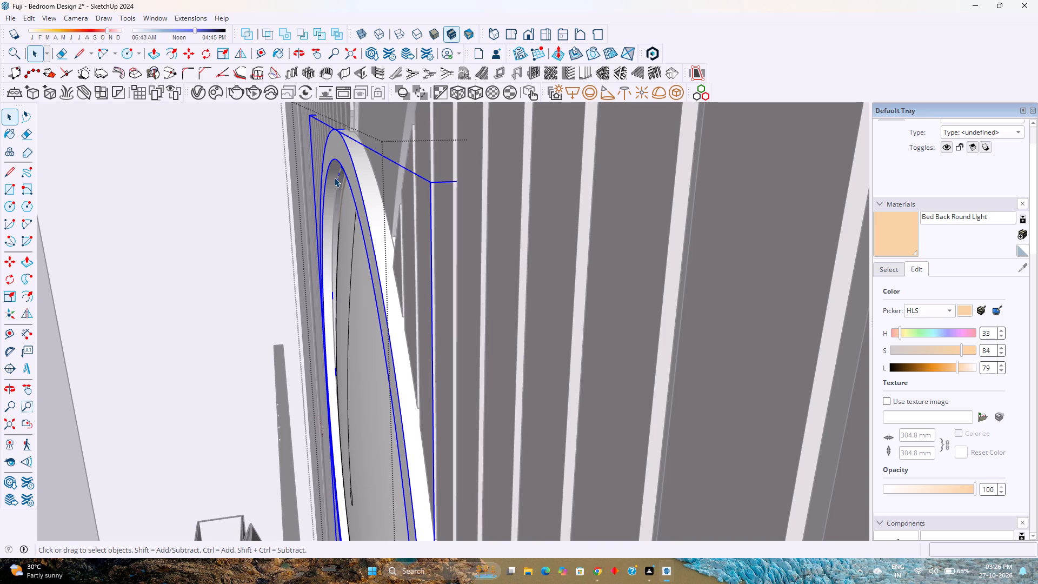
double_click(327, 177)
scroll(327, 177, "up", 2)
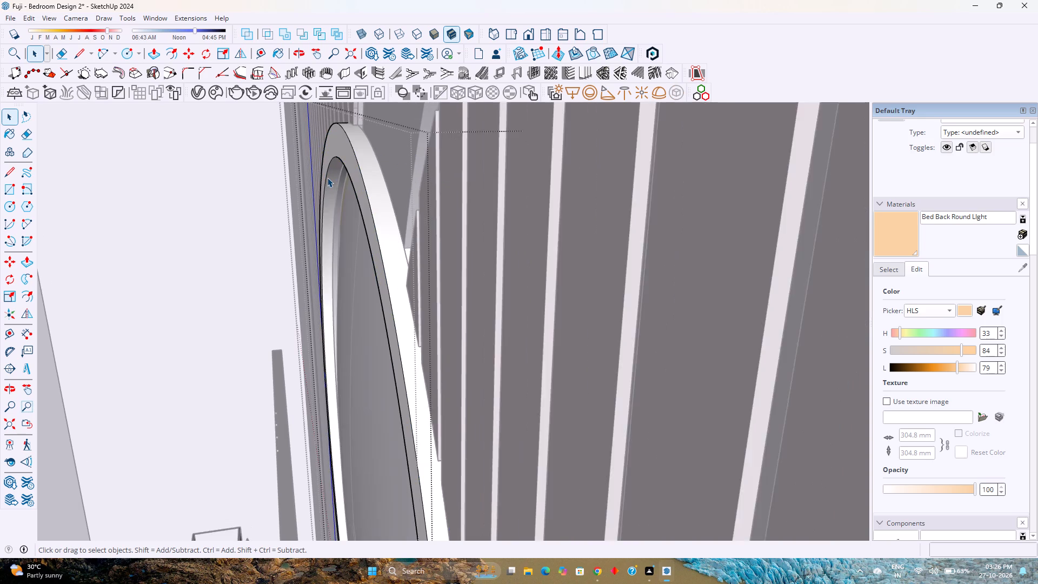
double_click(336, 171)
scroll(336, 171, "up", 2)
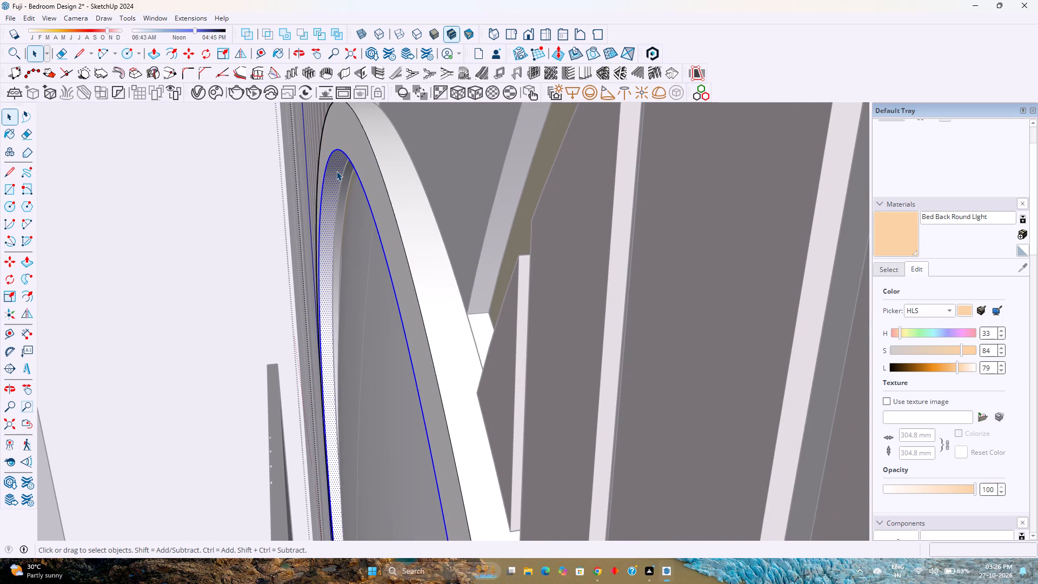
key("m")
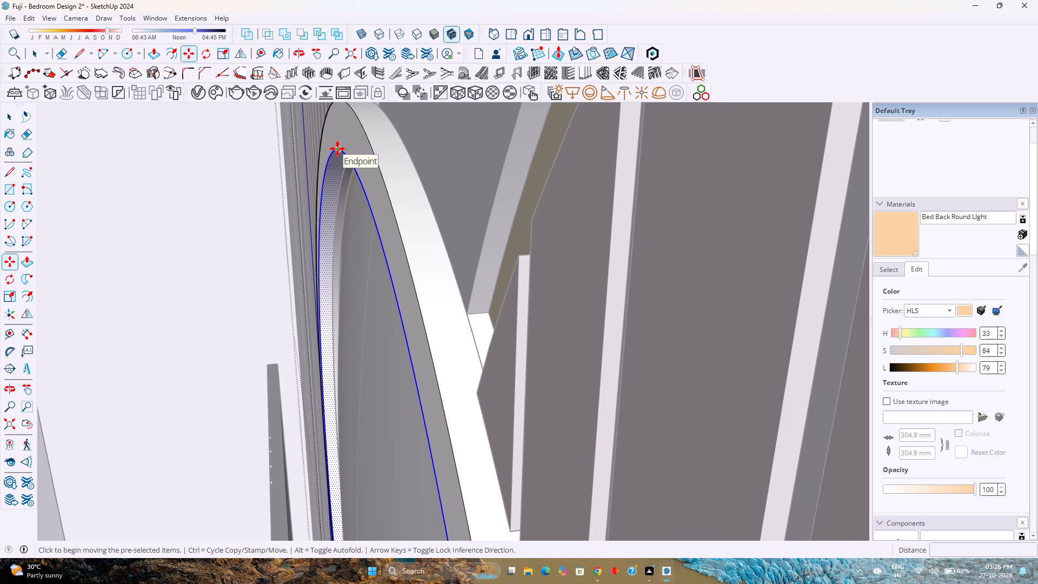
left_click(337, 149)
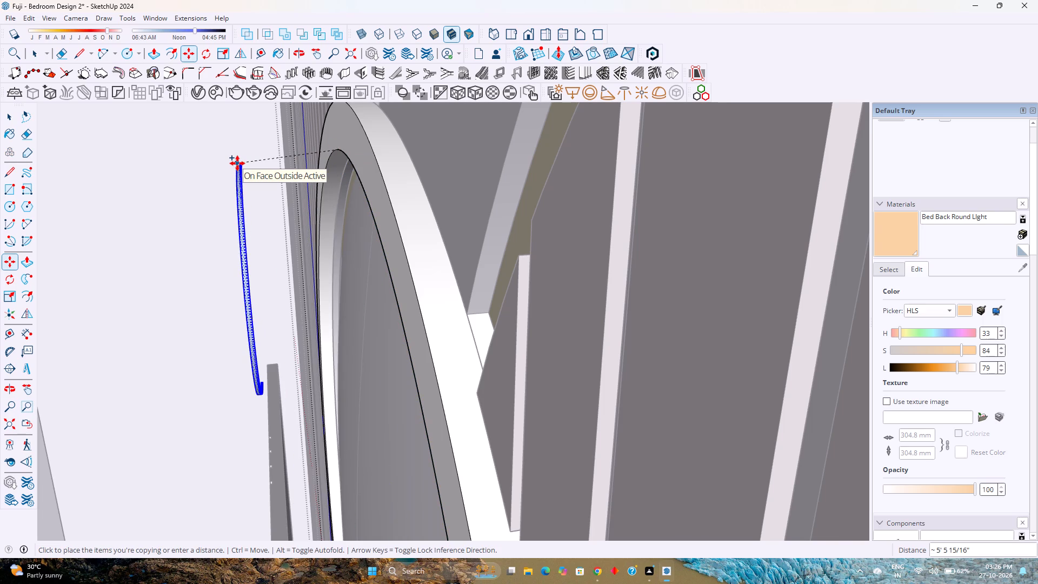
key("Left")
type("1'")
key("Return")
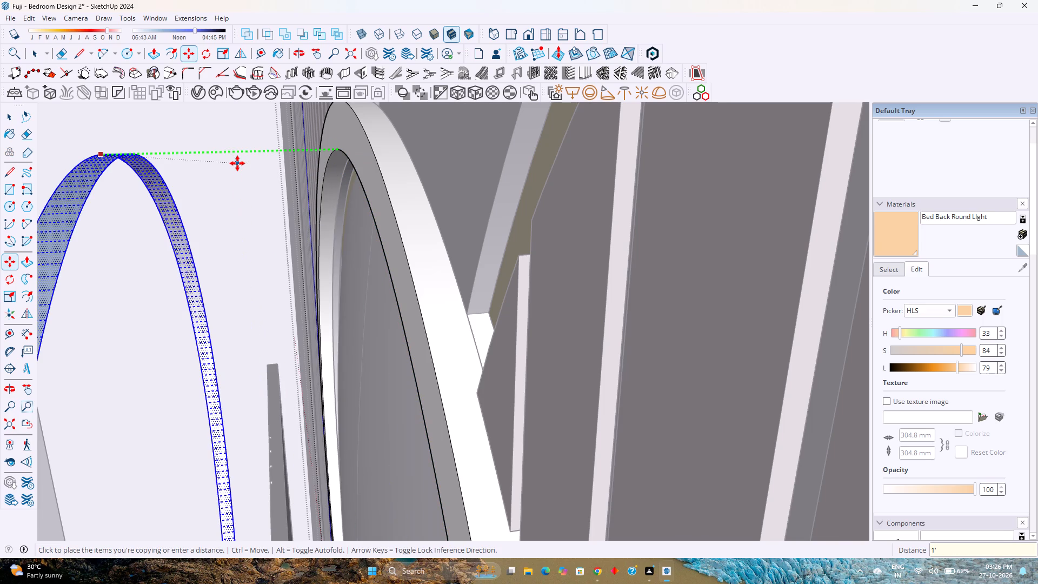
Make the copied inner band in front of the wall disc a group.
scroll(237, 163, "down", 4)
middle_click_drag(263, 201, 343, 203, "shift")
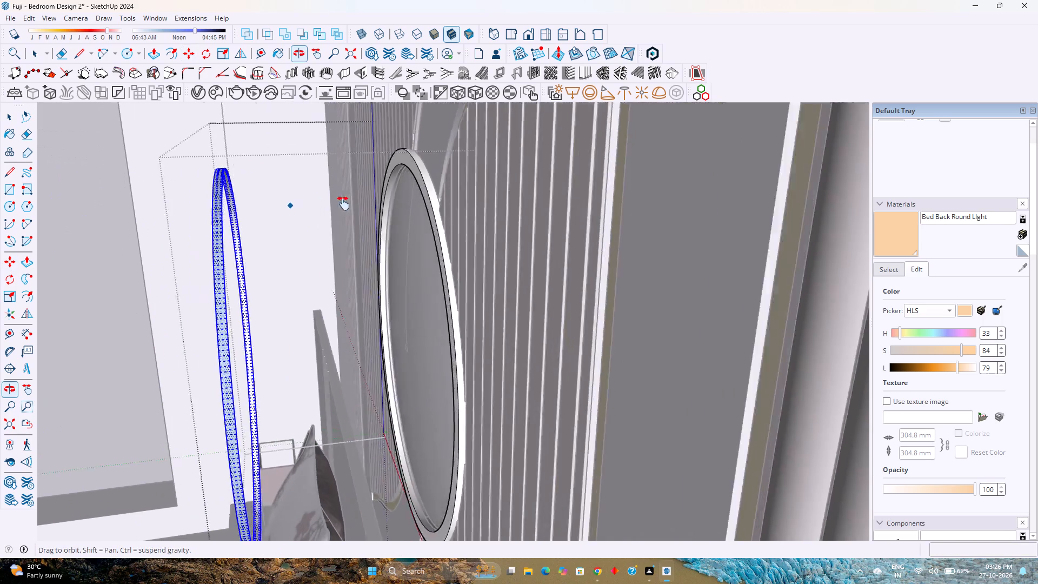
middle_click_drag(343, 203, 380, 203, "shift")
middle_click(380, 203, "shift")
right_click(387, 187)
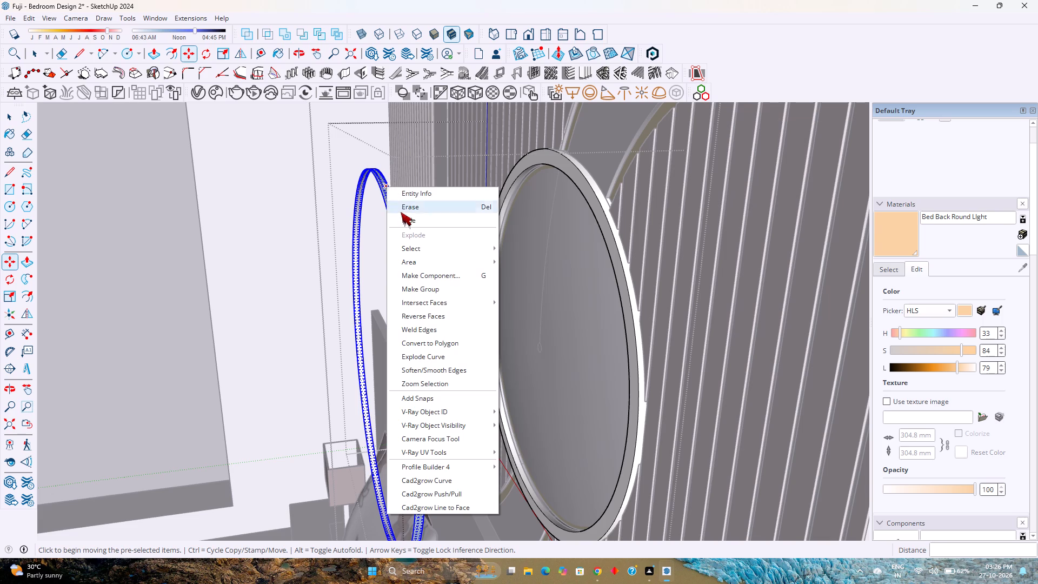
left_click(428, 291)
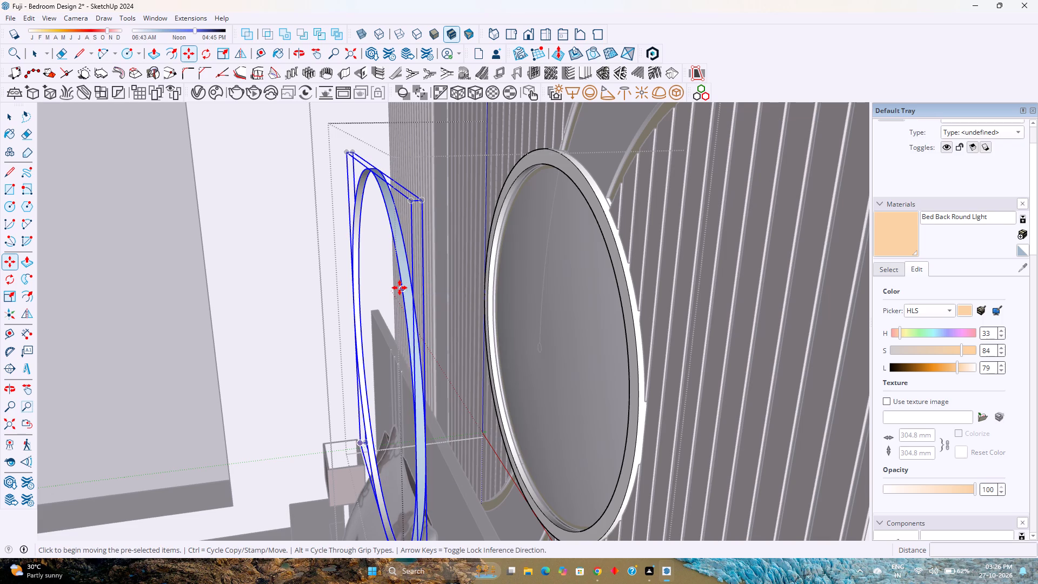
Narrow the grouped band's depth by scaling it along the green axis to 0.26.
key("s")
scroll(389, 376, "up", 4)
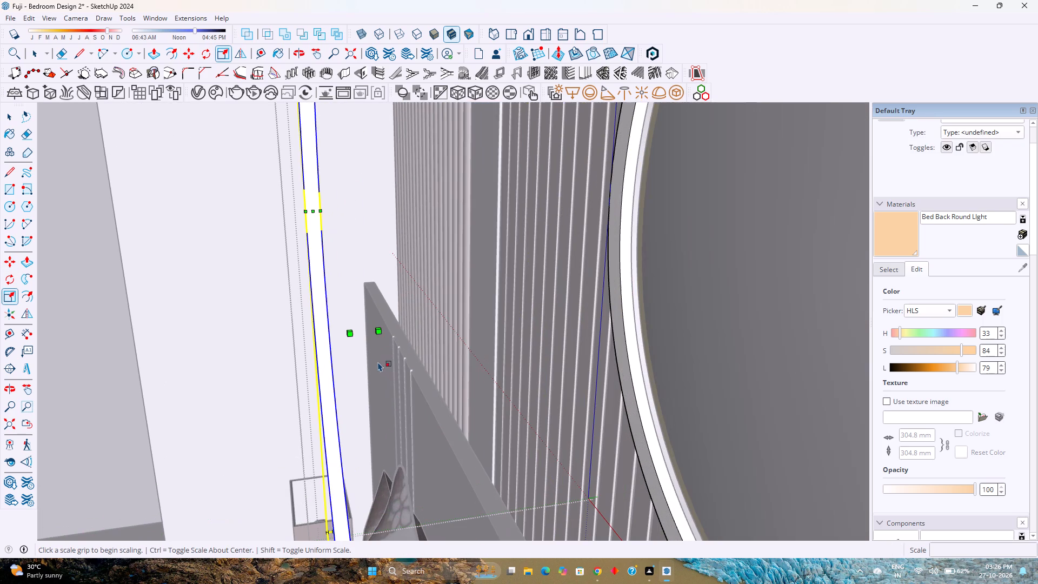
scroll(373, 345, "down", 3)
left_click(375, 336)
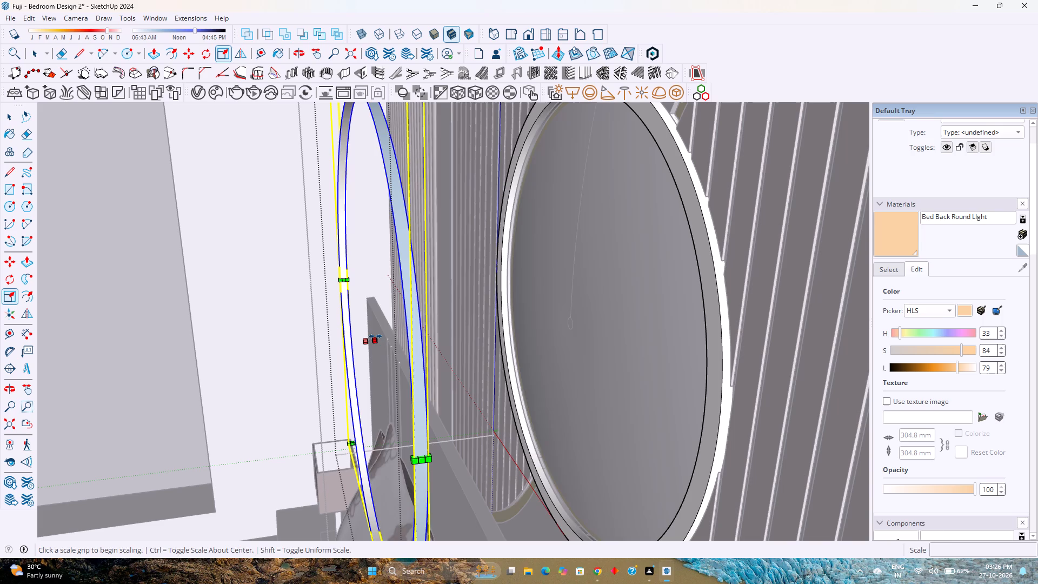
scroll(370, 339, "up", 8)
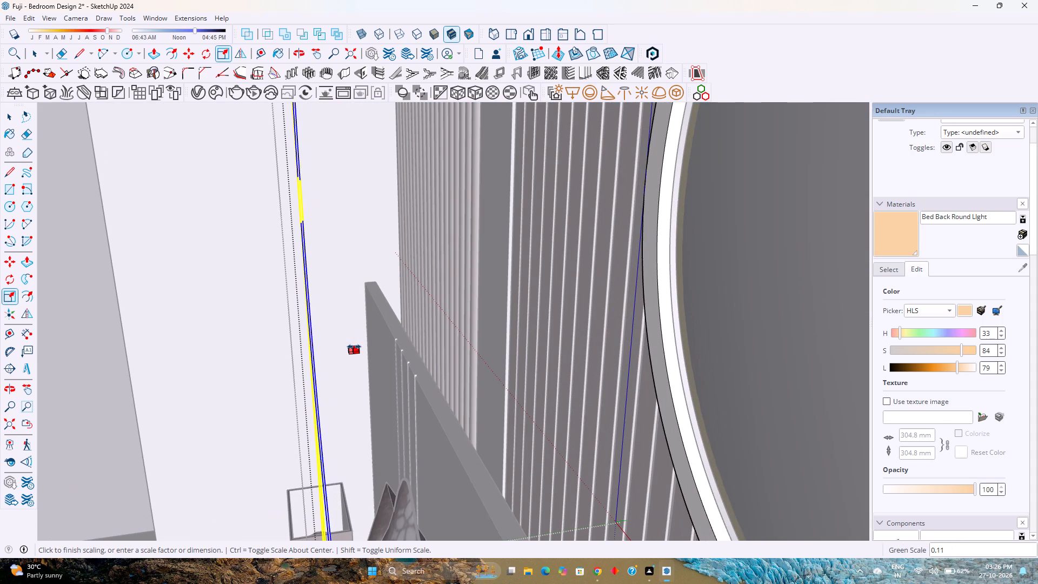
left_click(362, 344)
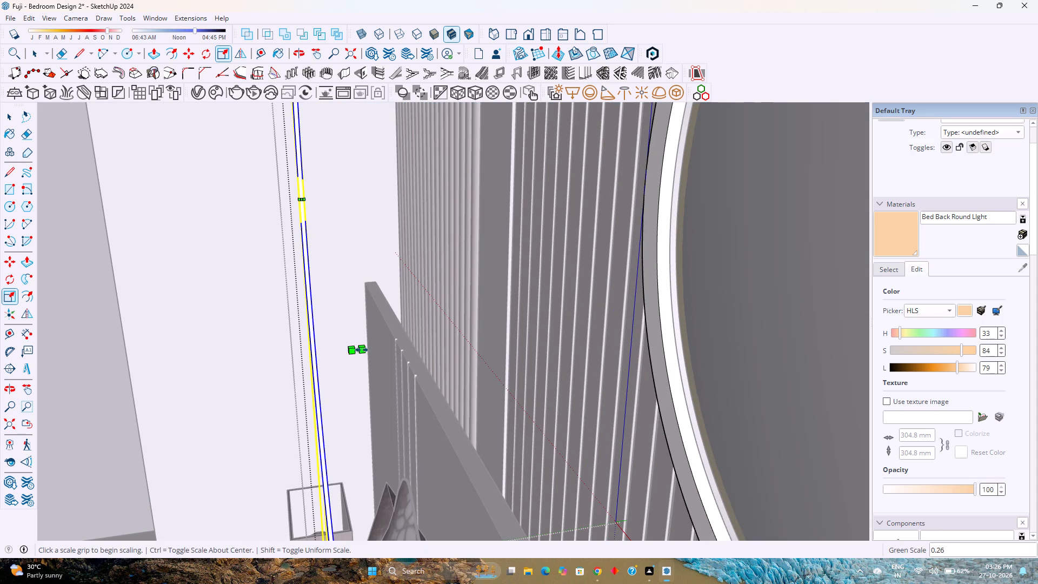
scroll(366, 371, "down", 5)
key("space")
Apply the Bed Back Round Light material to the narrowed band group from the V-Ray Asset Editor.
scroll(356, 396, "up", 2)
scroll(356, 396, "down", 3)
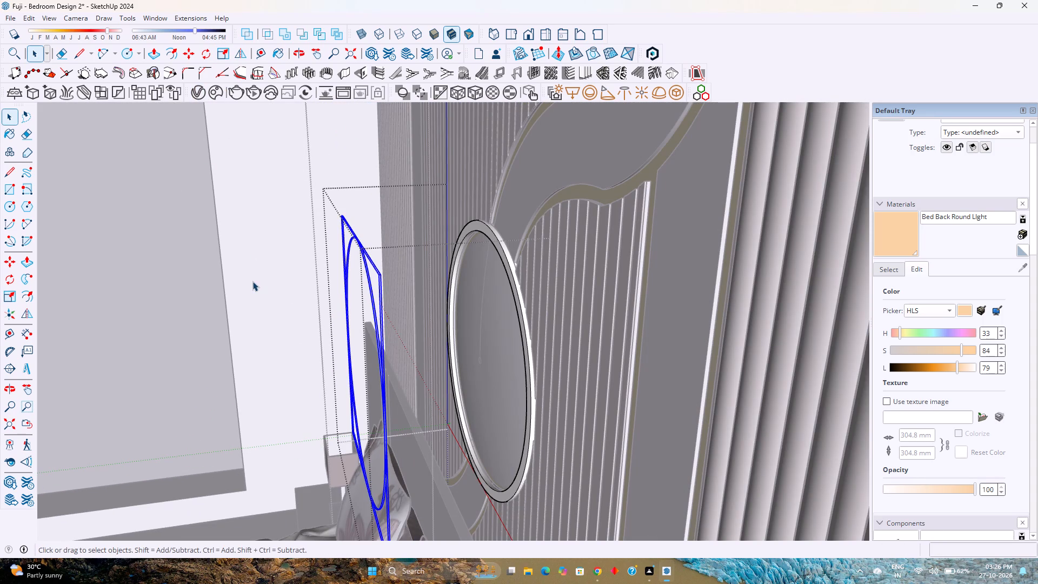
left_click(199, 92)
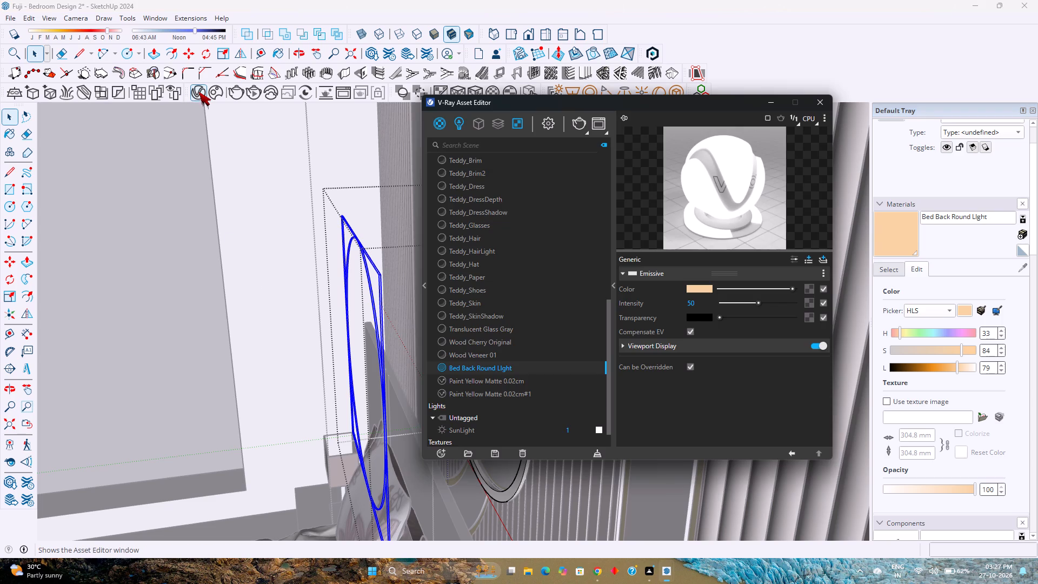
right_click(501, 364)
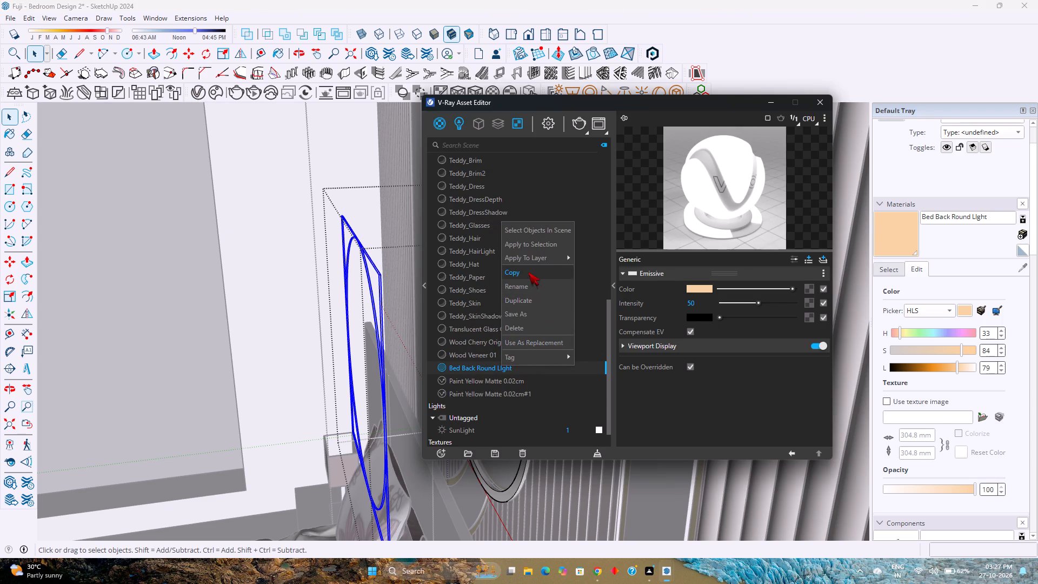
left_click(533, 247)
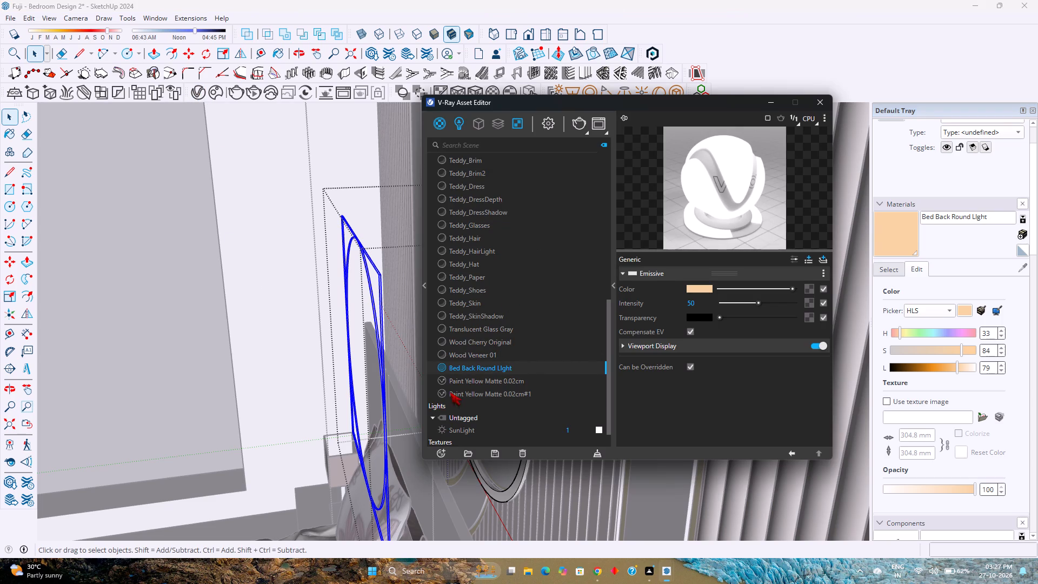
left_click(769, 101)
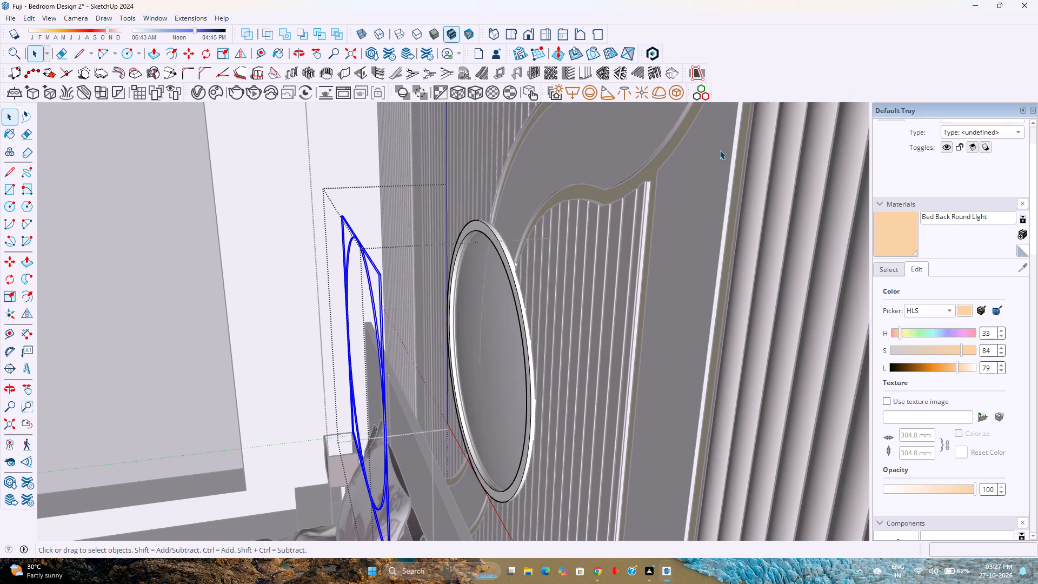
Move the light band group back along the green axis, a little over 1', to sit inside the wall disc's ring.
scroll(368, 458, "up", 5)
middle_click_drag(368, 458, 368, 360, "shift")
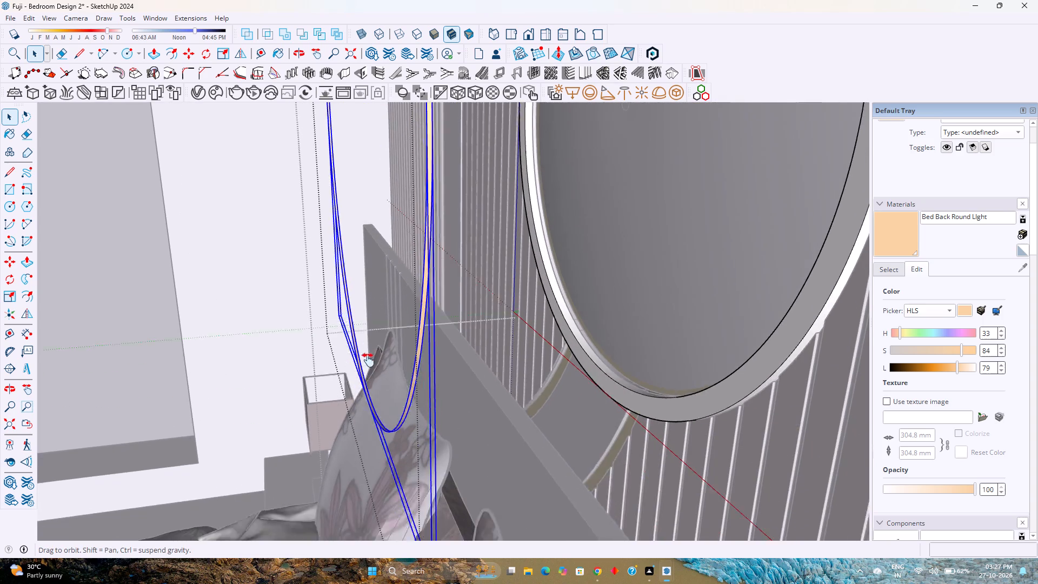
middle_click_drag(368, 360, 369, 346, "shift")
middle_click(369, 346, "shift")
middle_click_drag(391, 335, 582, 473)
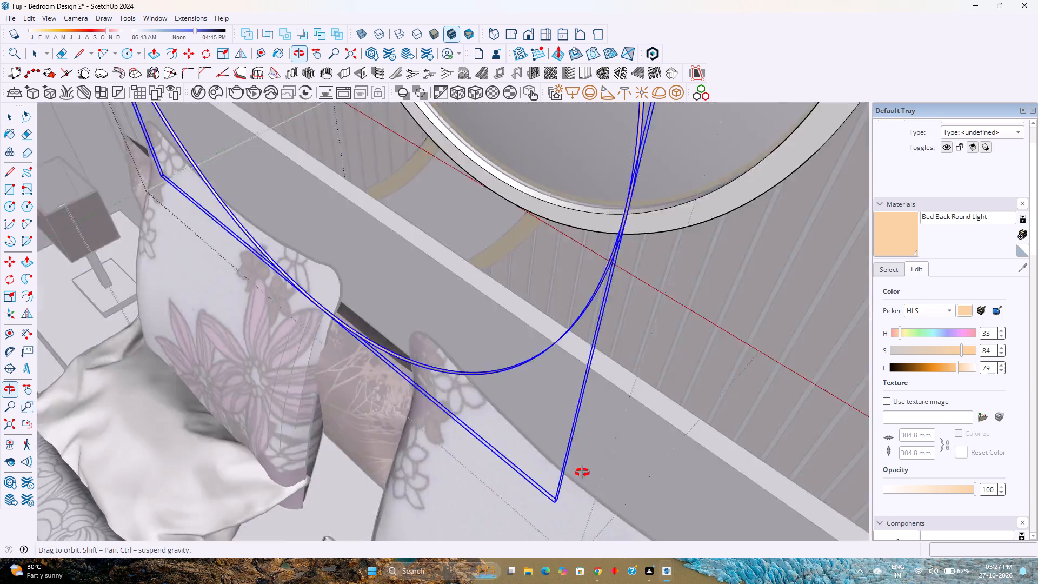
middle_click_drag(582, 473, 688, 441)
key("m")
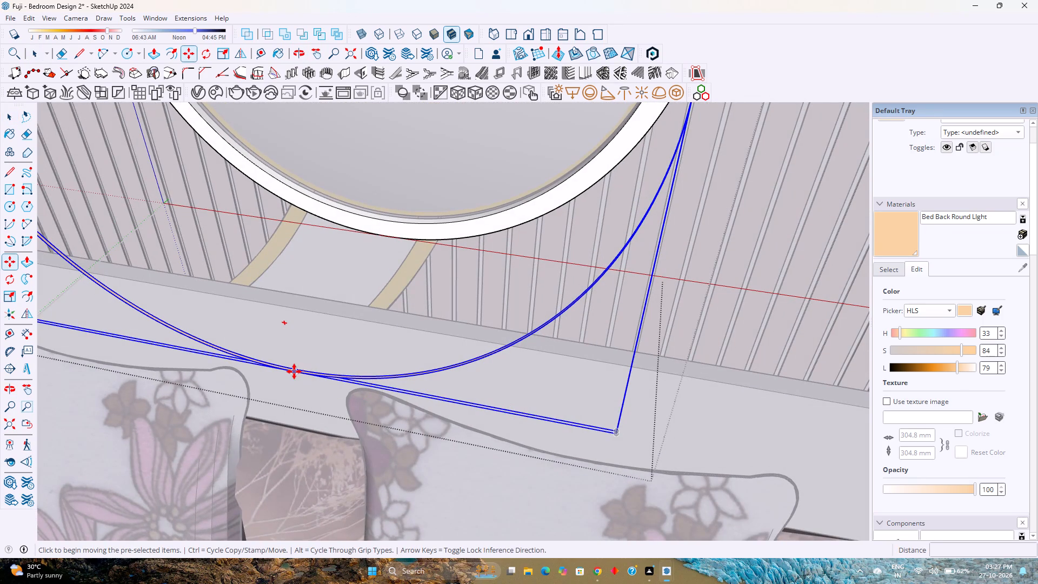
left_click(292, 371)
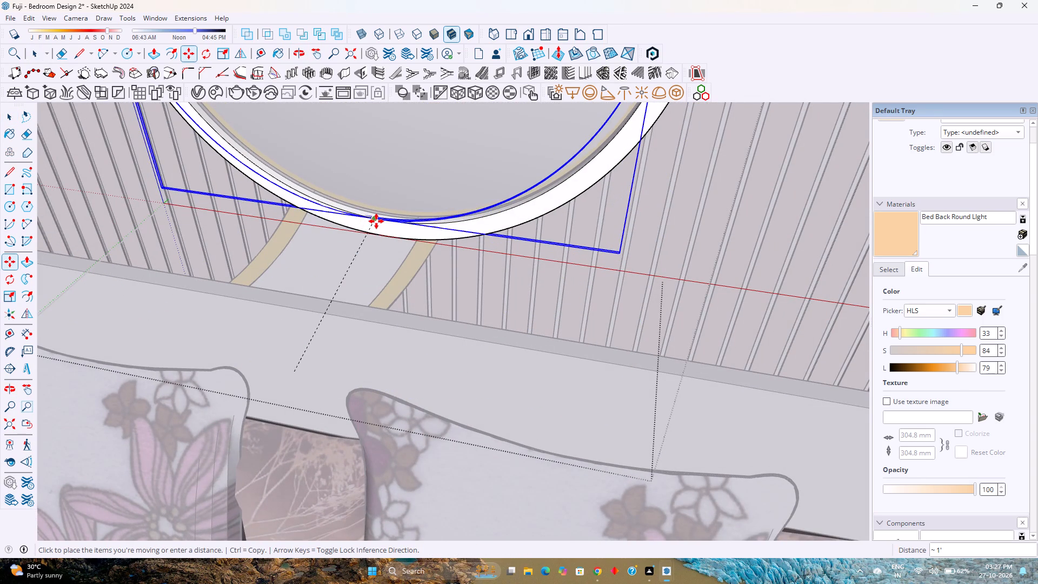
key("Left")
scroll(377, 221, "up", 9)
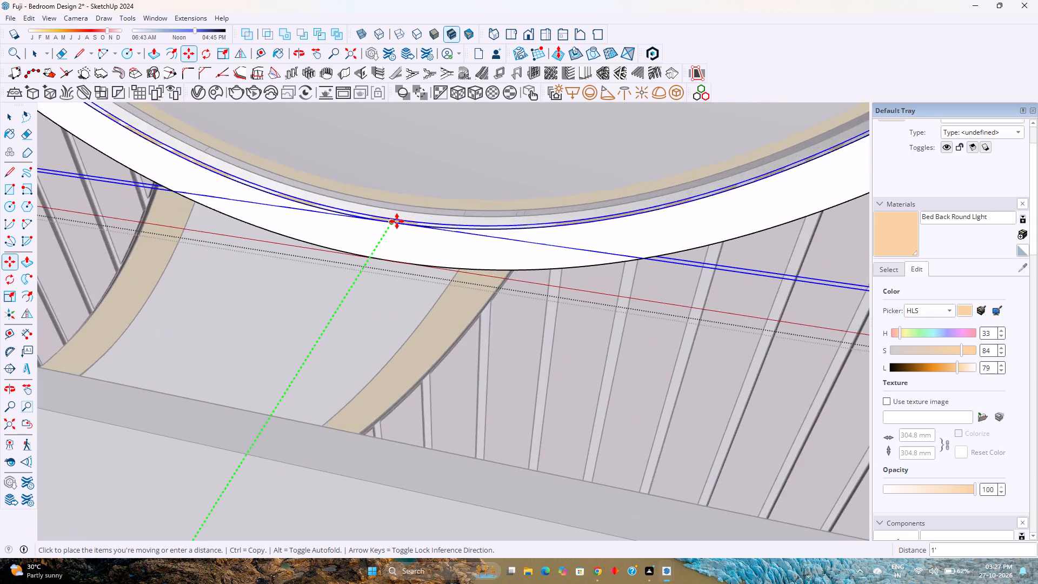
scroll(397, 221, "up", 3)
middle_click(401, 218)
middle_click_drag(402, 219, 424, 336)
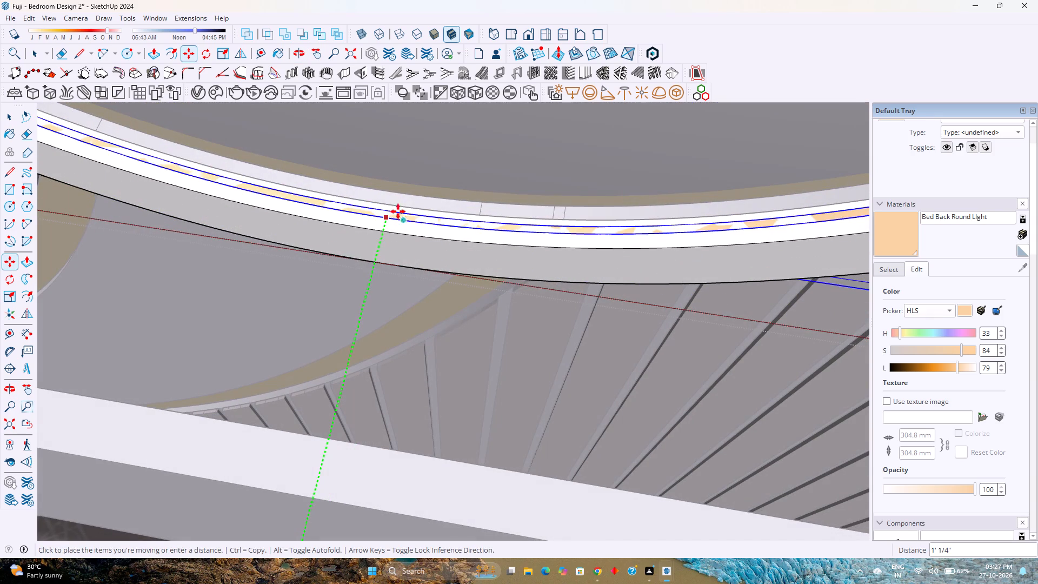
left_click(395, 203)
Examine the light band's fit around the wall disc, clear the selection and leave the nested groups, facing the bed back wall.
middle_click_drag(415, 196, 415, 196, "shift")
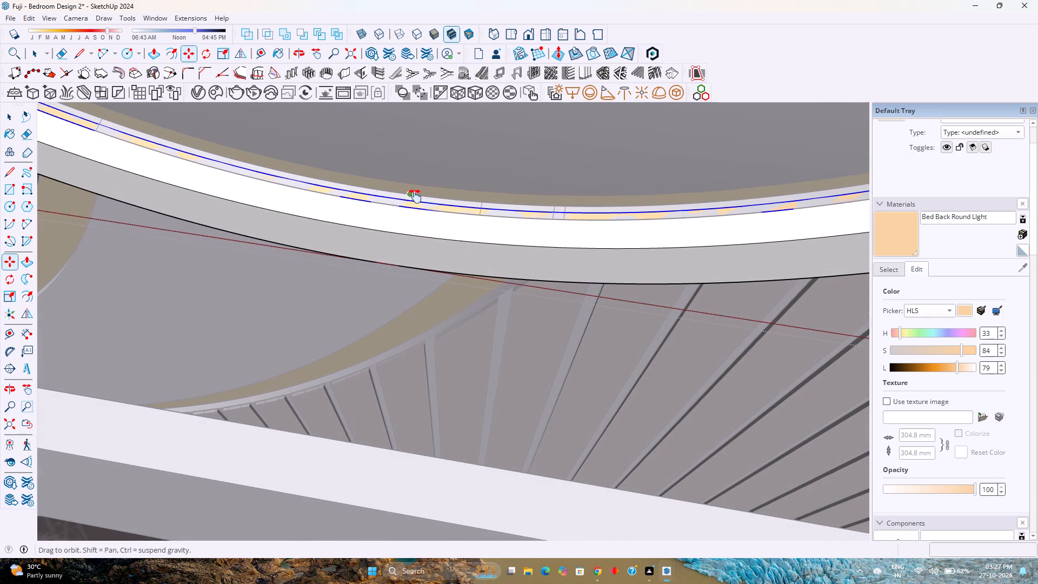
middle_click_drag(415, 196, 410, 309, "shift")
scroll(410, 310, "down", 17)
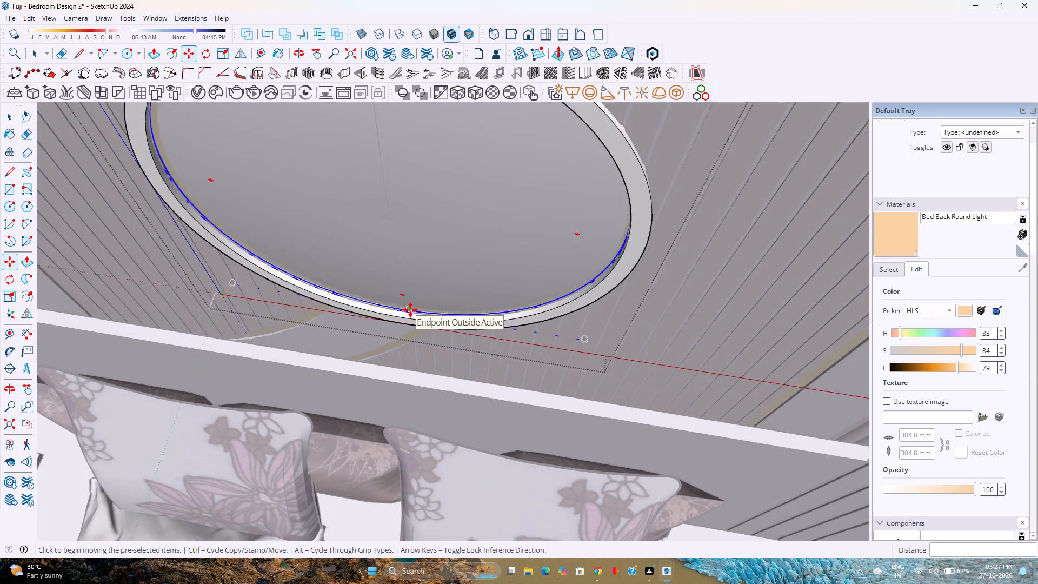
scroll(410, 310, "down", 1)
middle_click_drag(410, 310, 272, 233)
middle_click_drag(272, 233, 266, 229)
middle_click(266, 229)
middle_click_drag(354, 218, 421, 395, "shift")
middle_click_drag(417, 401, 418, 376)
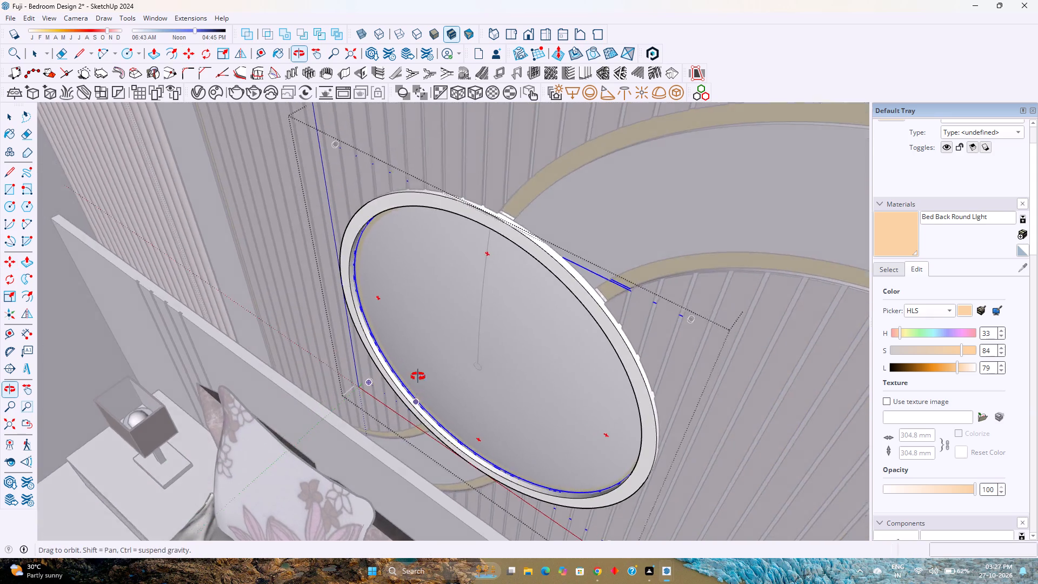
middle_click_drag(418, 376, 435, 330)
key("space")
key("Escape")
scroll(435, 330, "down", 3)
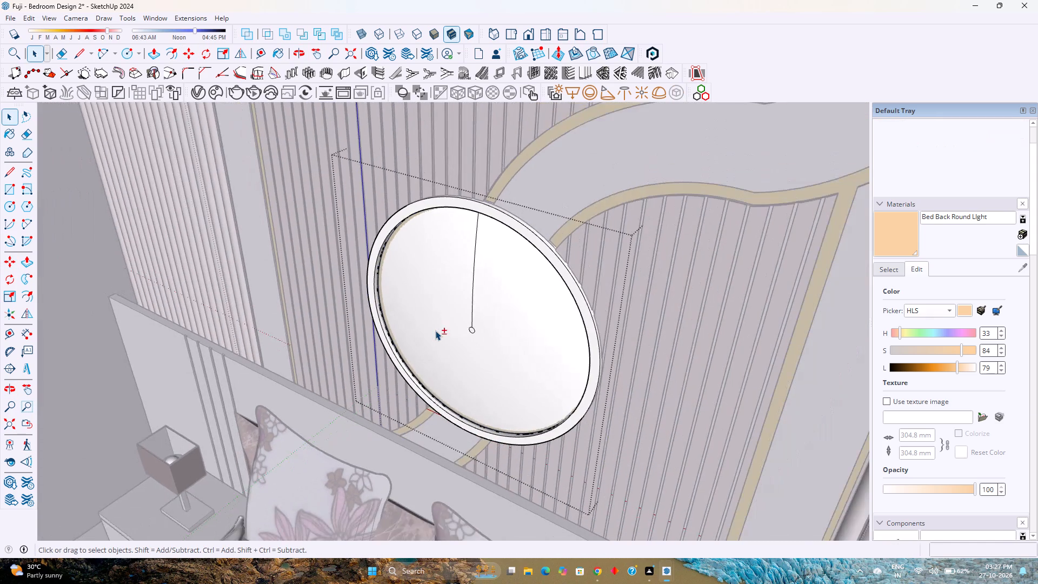
middle_click_drag(435, 330, 383, 379, "shift")
middle_click(383, 379)
middle_click_drag(382, 384, 495, 277)
scroll(512, 347, "up", 1)
middle_click_drag(512, 347, 469, 341, "shift")
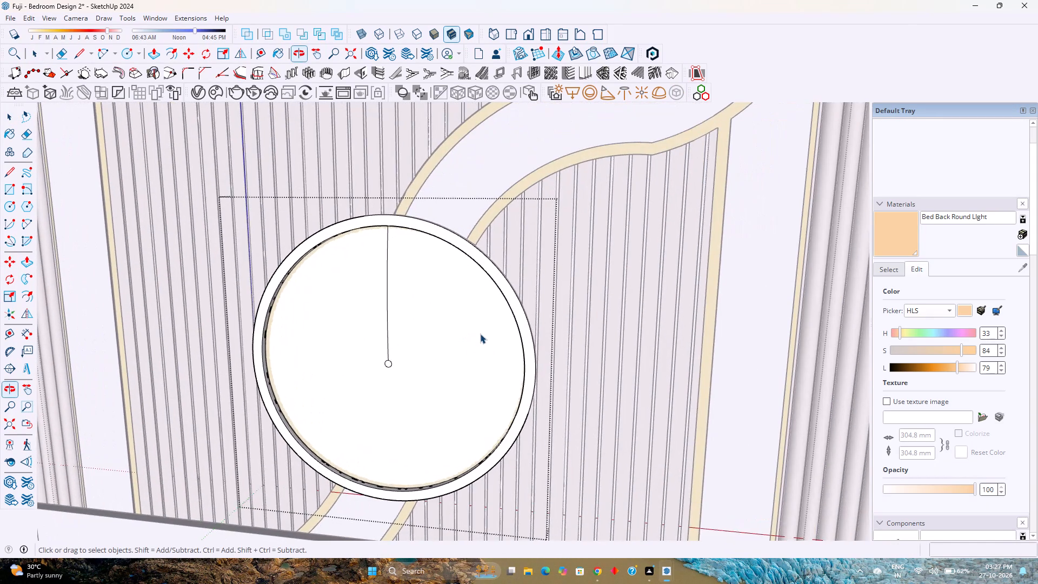
scroll(480, 334, "down", 6)
key("Escape")
key("Escape")
scroll(480, 334, "down", 4)
middle_click_drag(485, 334, 380, 379, "shift")
middle_click_drag(375, 387, 417, 371)
middle_click_drag(421, 371, 427, 371)
scroll(474, 368, "up", 1)
middle_click_drag(510, 366, 419, 341, "shift")
middle_click(419, 341)
key("Escape")
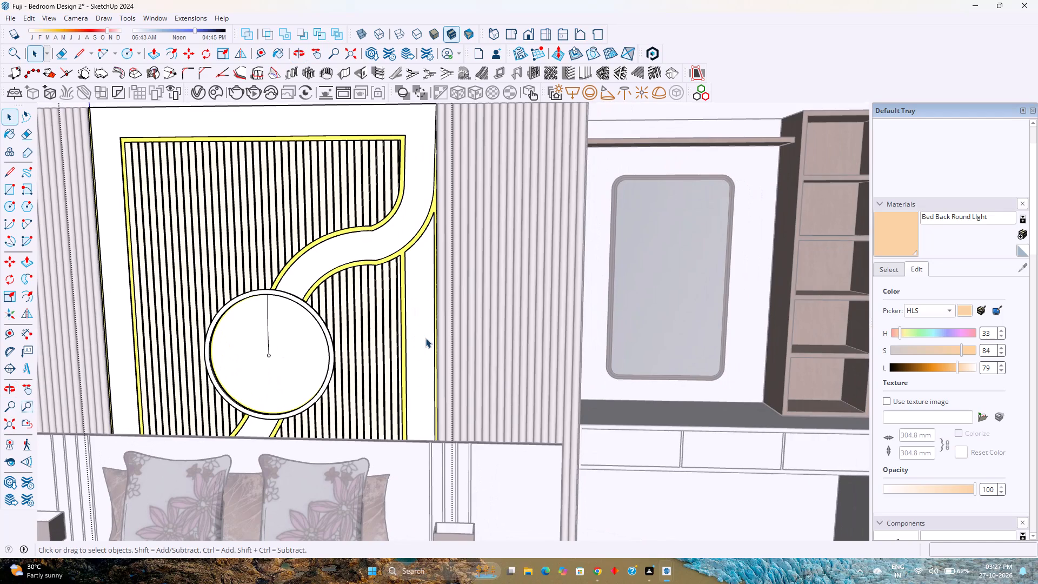
Render the bed back wall in V-Ray, examine the glow around the disc, and close the frame buffer.
left_click(254, 97)
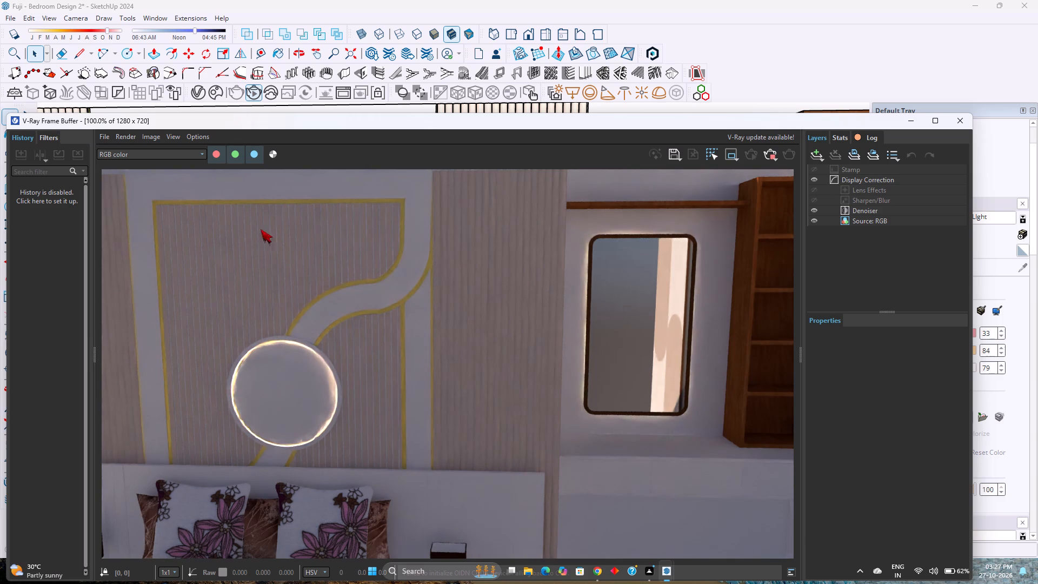
scroll(484, 341, "down", 1)
middle_click_drag(435, 380, 433, 358)
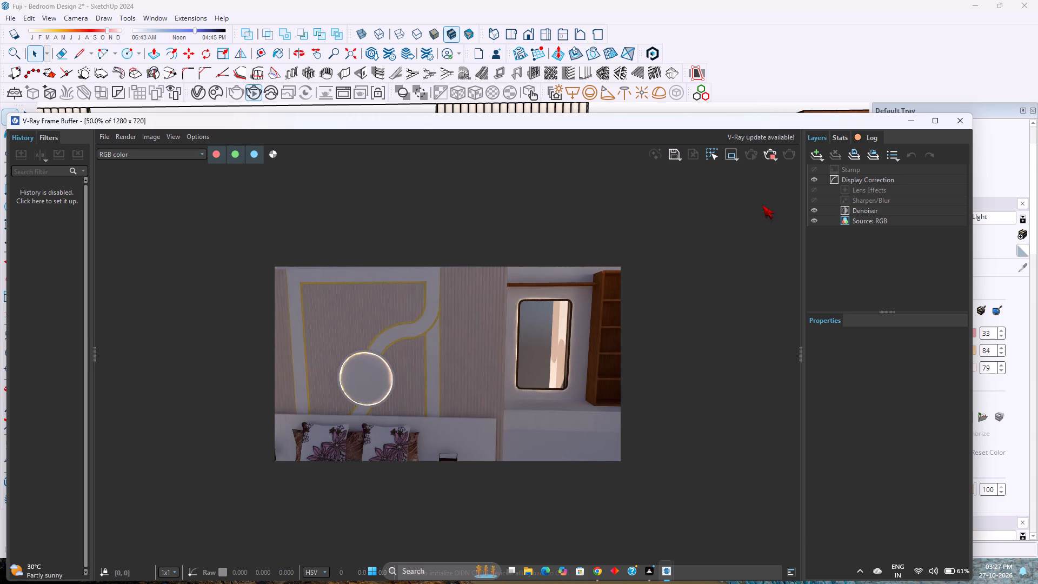
left_click(959, 127)
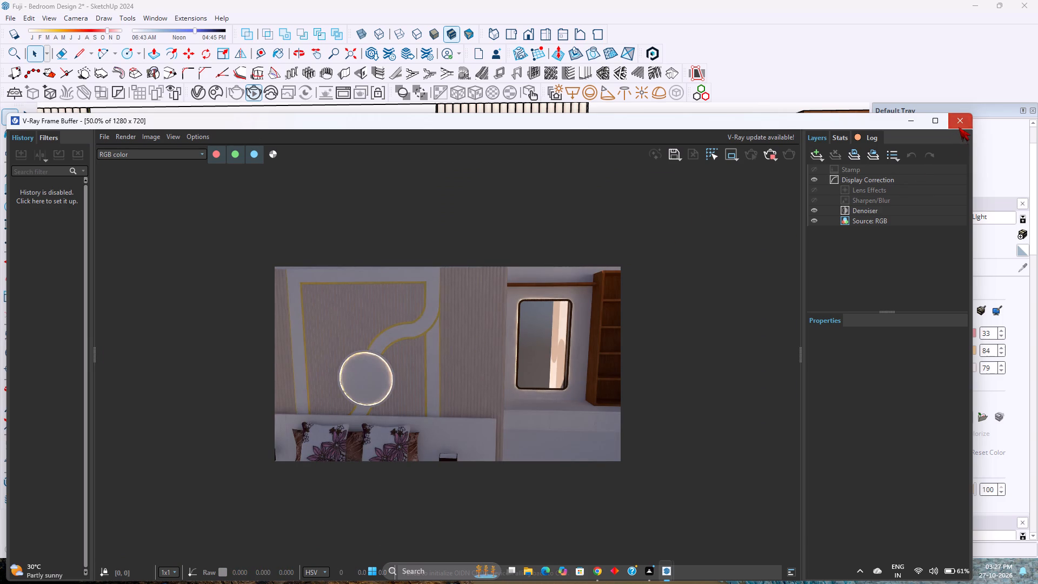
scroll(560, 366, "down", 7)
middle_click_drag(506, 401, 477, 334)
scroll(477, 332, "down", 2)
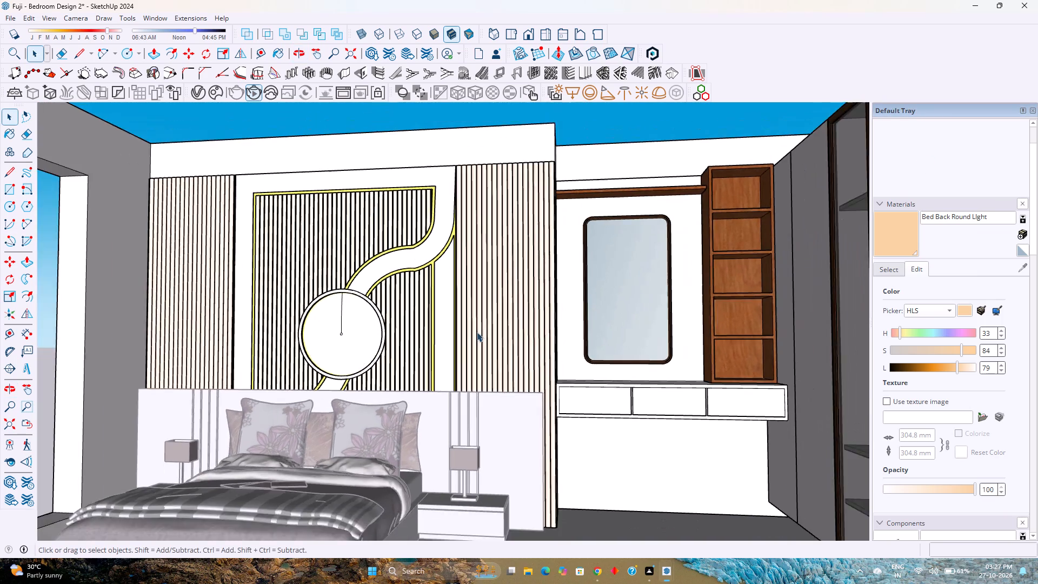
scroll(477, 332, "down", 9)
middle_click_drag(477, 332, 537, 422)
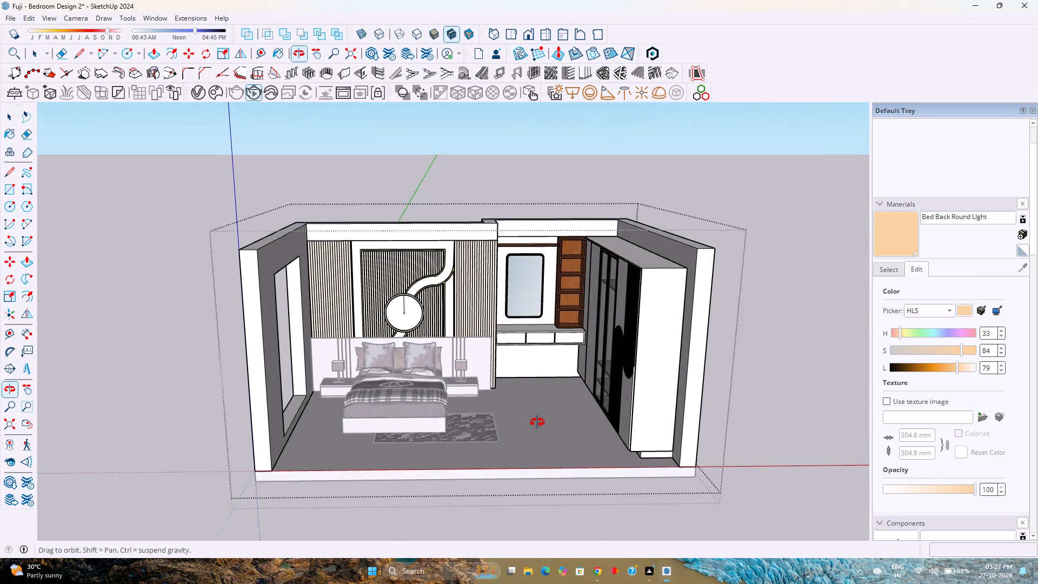
Save the bedroom model under its existing file name.
middle_click_drag(537, 422, 538, 424)
key("Escape")
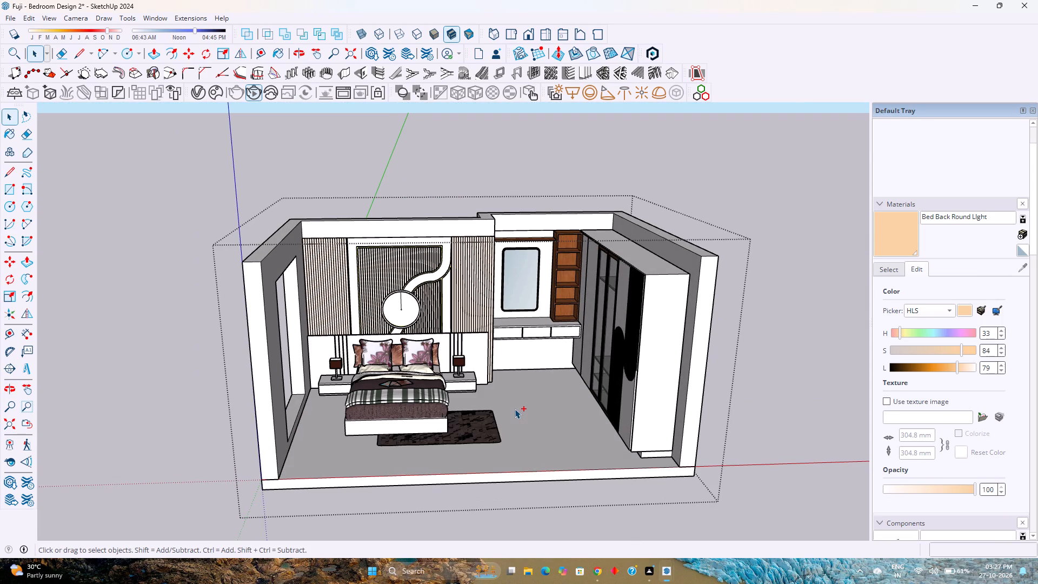
key("ctrl+s")
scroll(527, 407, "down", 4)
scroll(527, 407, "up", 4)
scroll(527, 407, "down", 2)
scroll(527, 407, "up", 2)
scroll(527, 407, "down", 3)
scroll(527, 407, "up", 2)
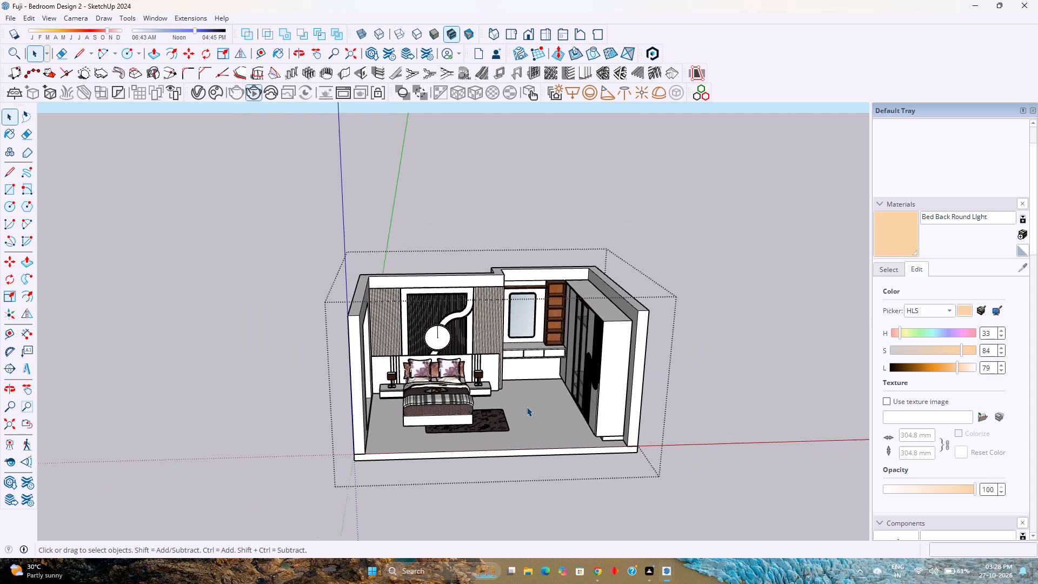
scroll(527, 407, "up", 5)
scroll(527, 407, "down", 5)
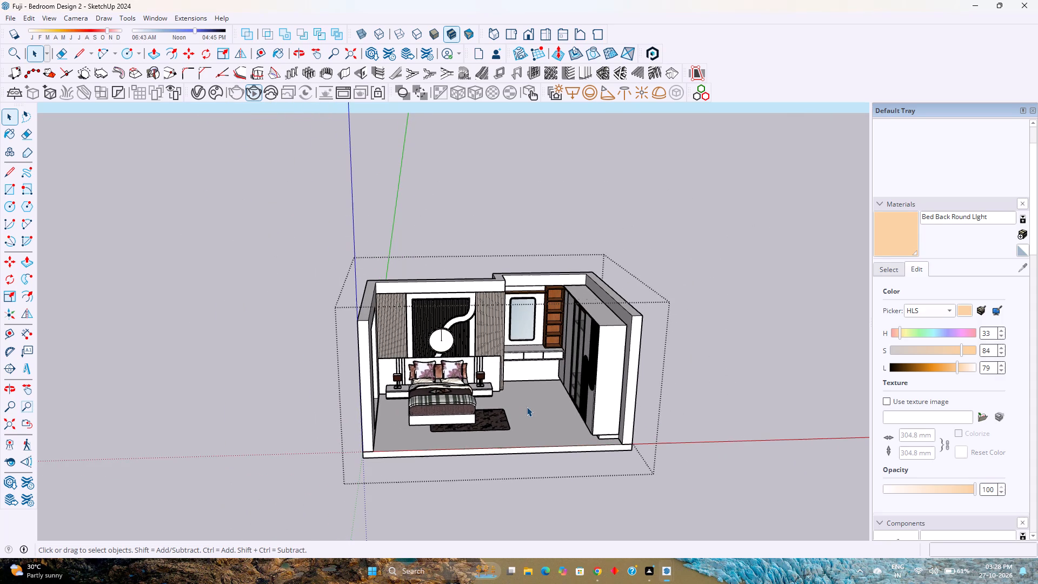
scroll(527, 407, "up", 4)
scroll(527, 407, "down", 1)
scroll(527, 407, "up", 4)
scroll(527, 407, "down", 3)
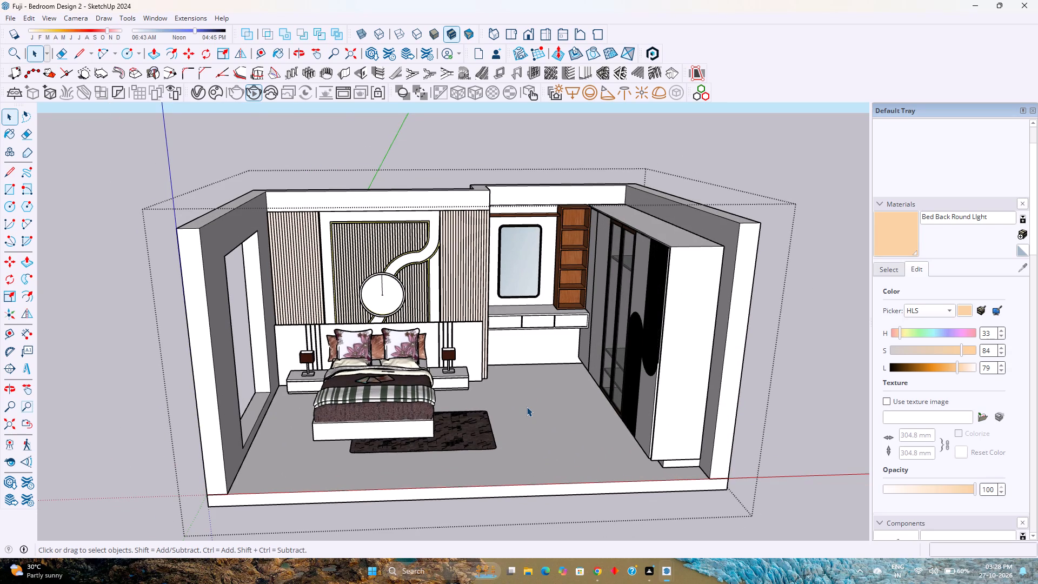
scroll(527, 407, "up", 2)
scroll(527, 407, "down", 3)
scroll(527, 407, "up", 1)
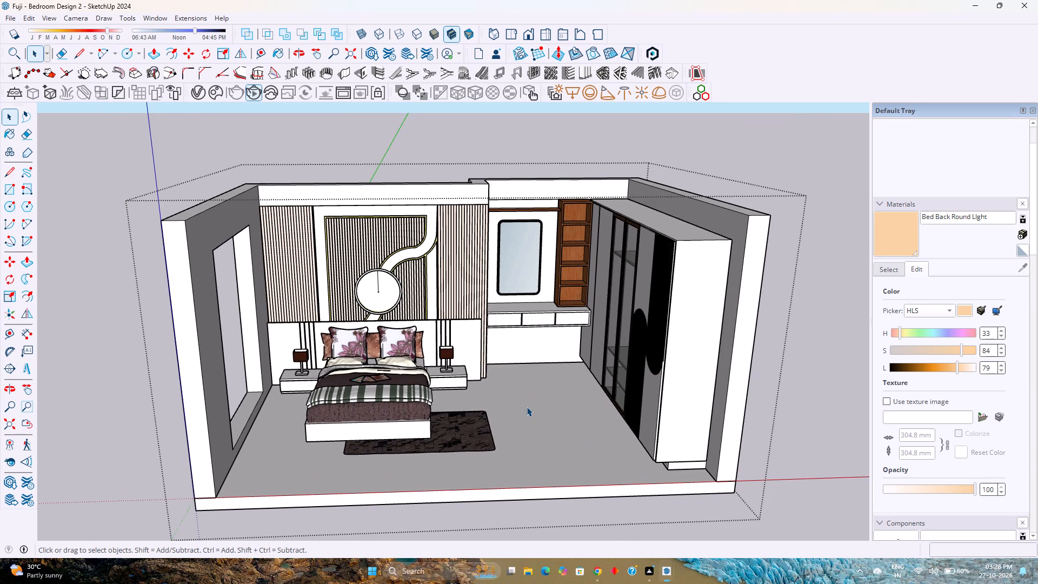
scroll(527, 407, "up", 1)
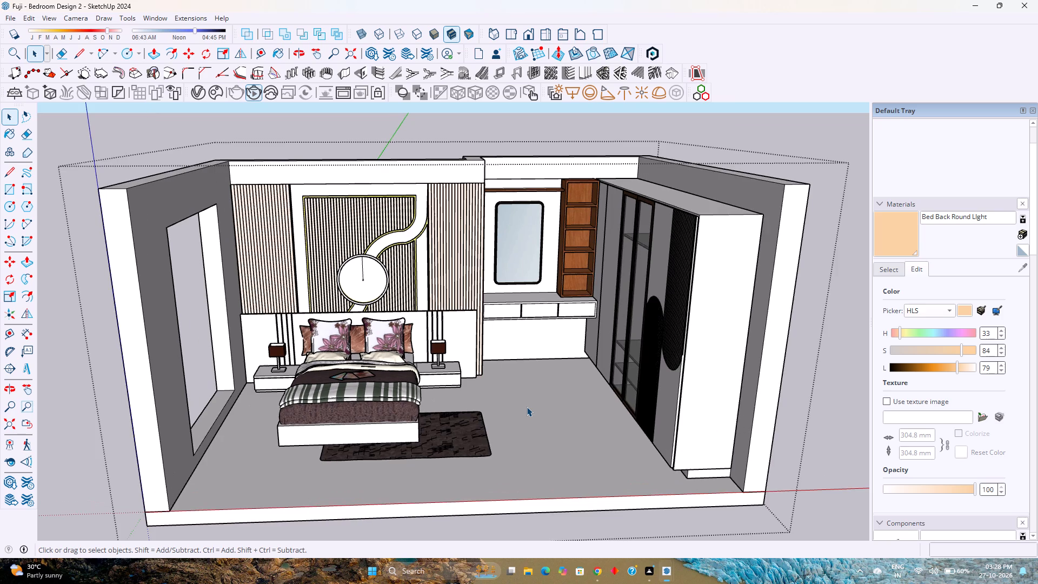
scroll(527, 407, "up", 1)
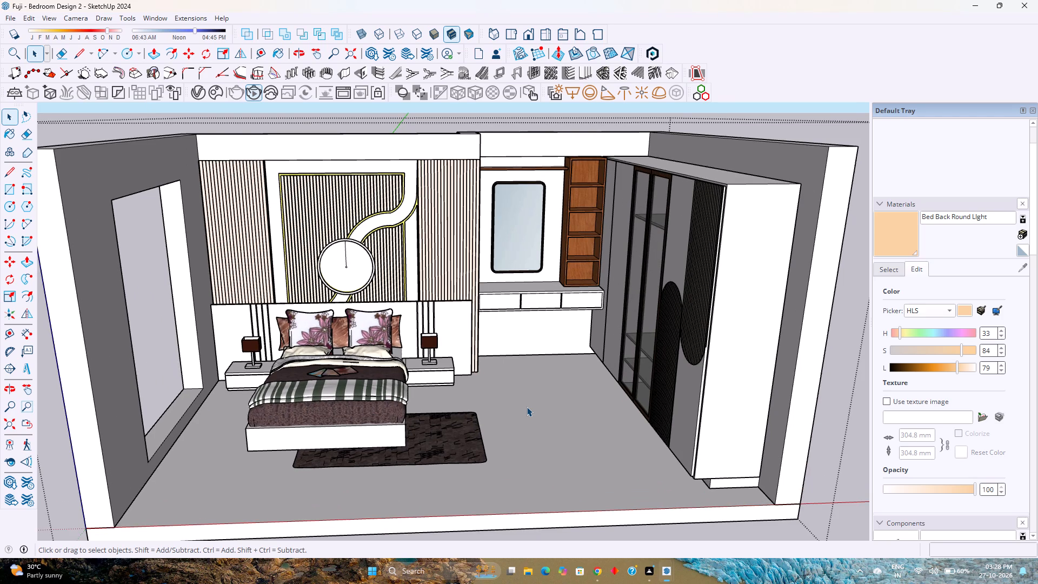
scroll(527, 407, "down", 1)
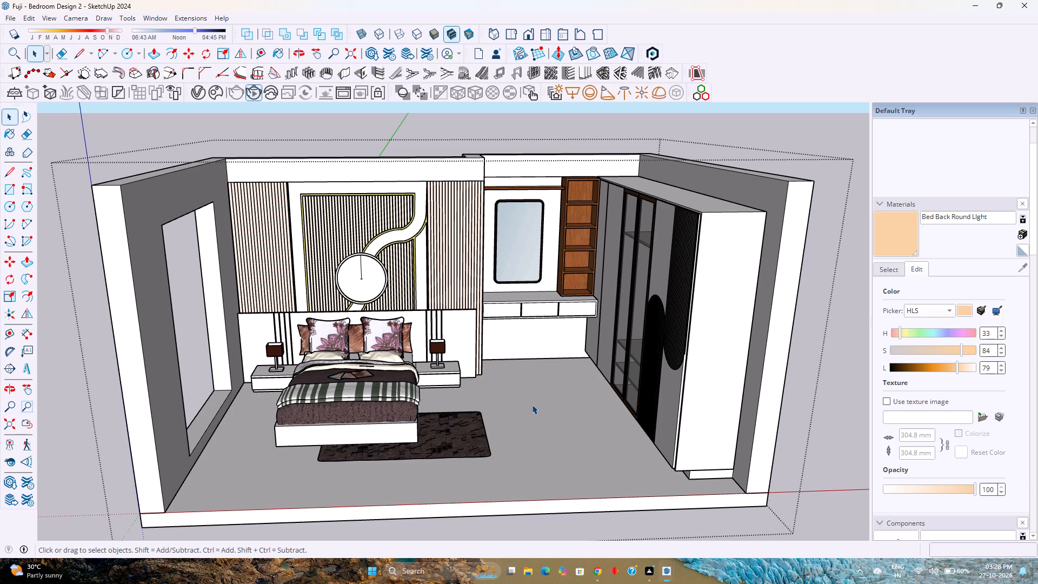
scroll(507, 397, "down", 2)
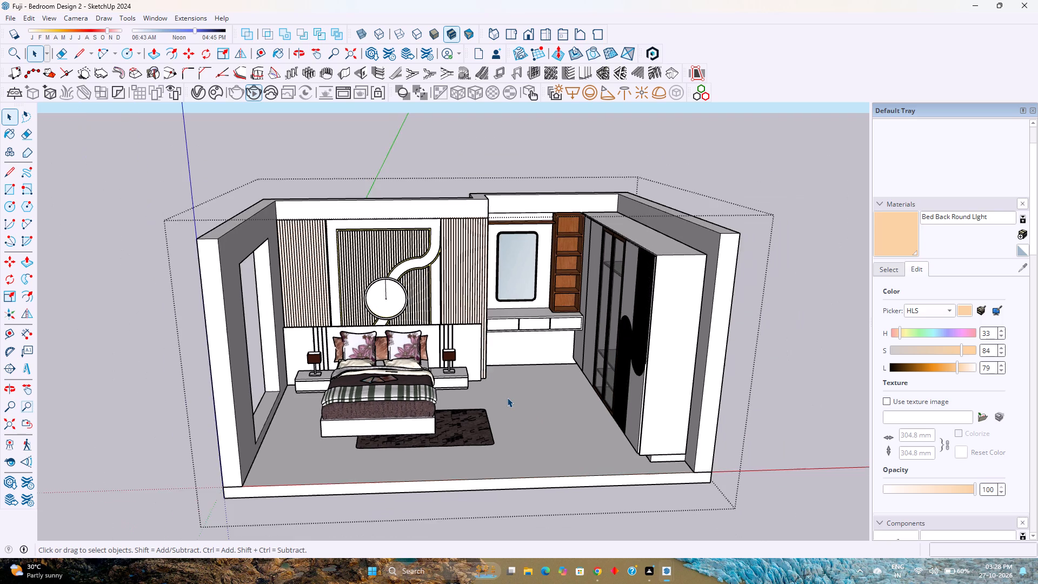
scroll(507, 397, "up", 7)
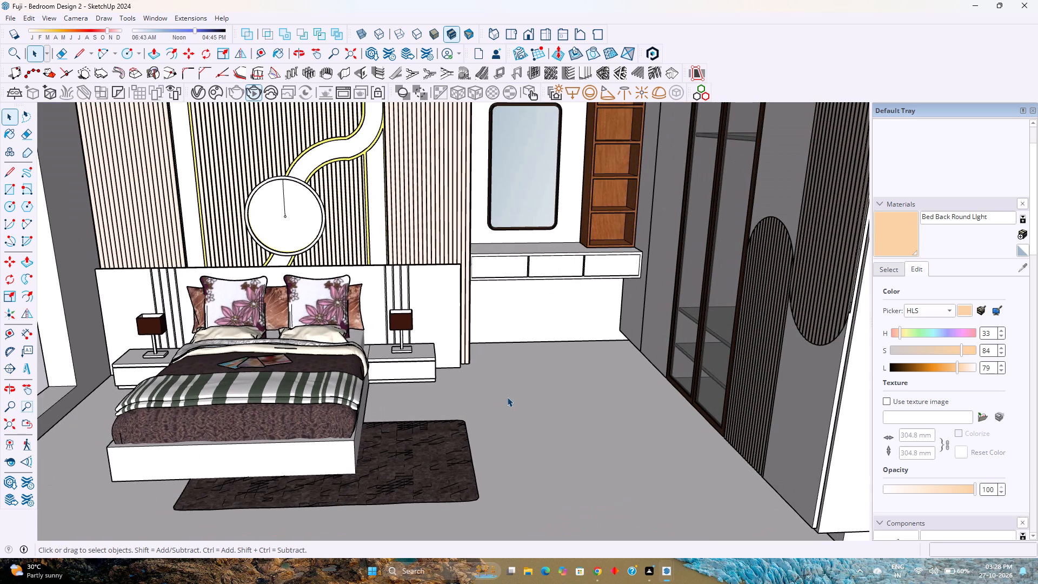
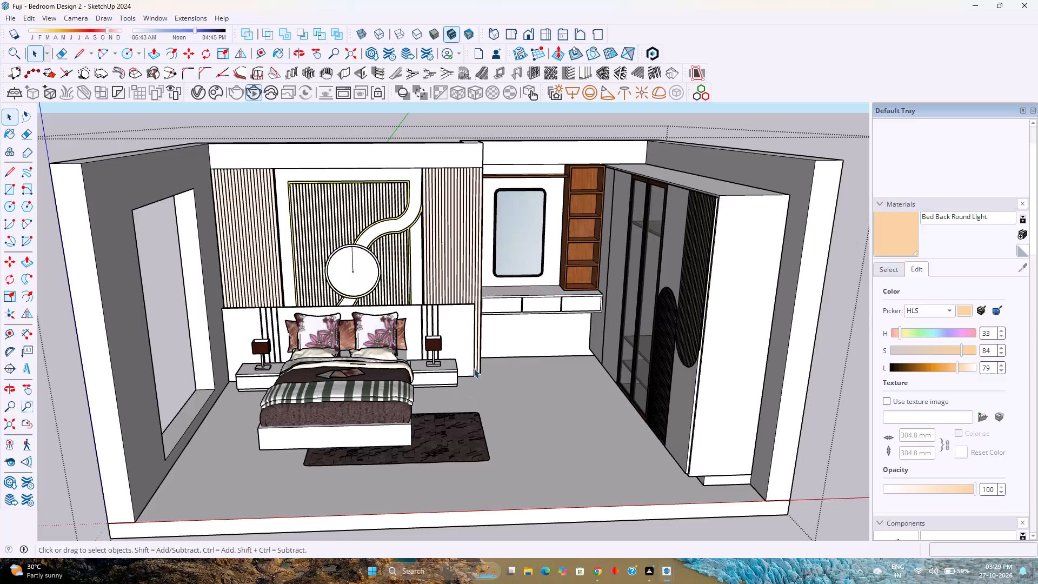
Open the room walls group for editing at the side wall with the large rectangular opening beside the bed.
middle_click_drag(474, 368, 505, 421, "shift")
scroll(498, 408, "down", 3)
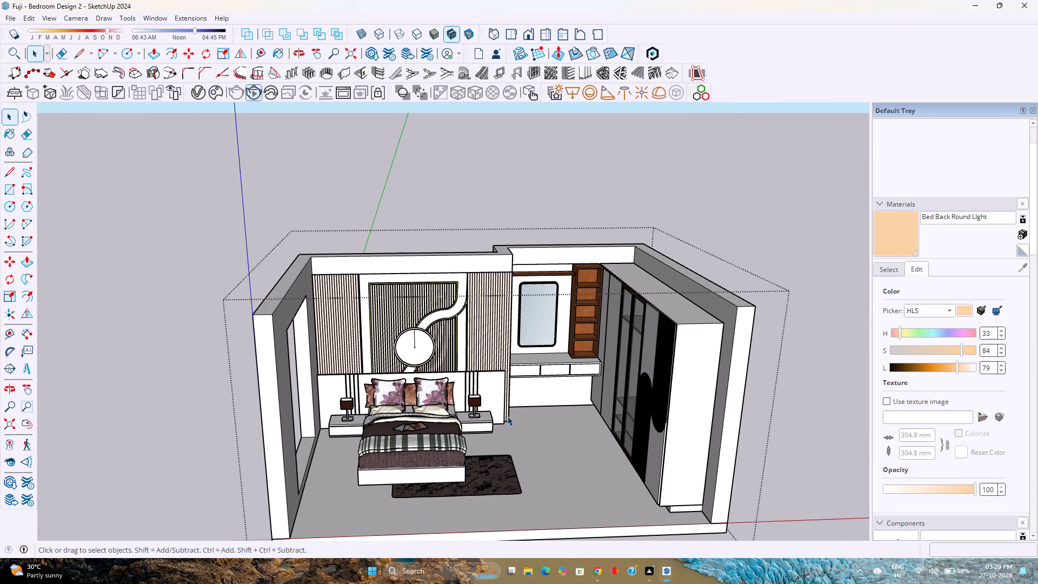
middle_click_drag(507, 416, 304, 400)
left_click(356, 339)
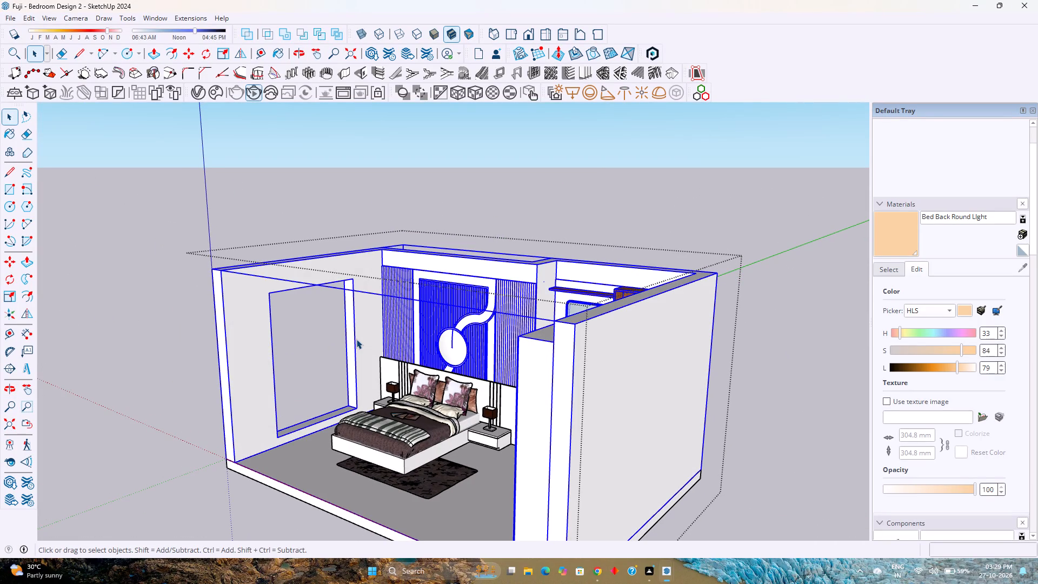
double_click(356, 339)
scroll(356, 339, "up", 3)
middle_click_drag(356, 339, 417, 415, "shift")
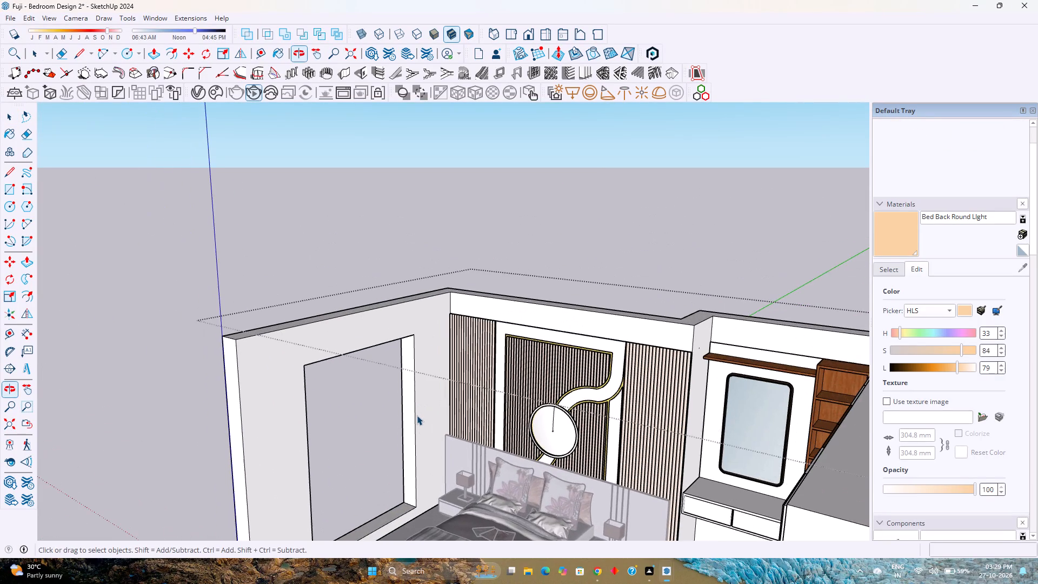
scroll(417, 415, "up", 3)
middle_click_drag(417, 415, 424, 376, "shift")
scroll(417, 395, "up", 1, "shift")
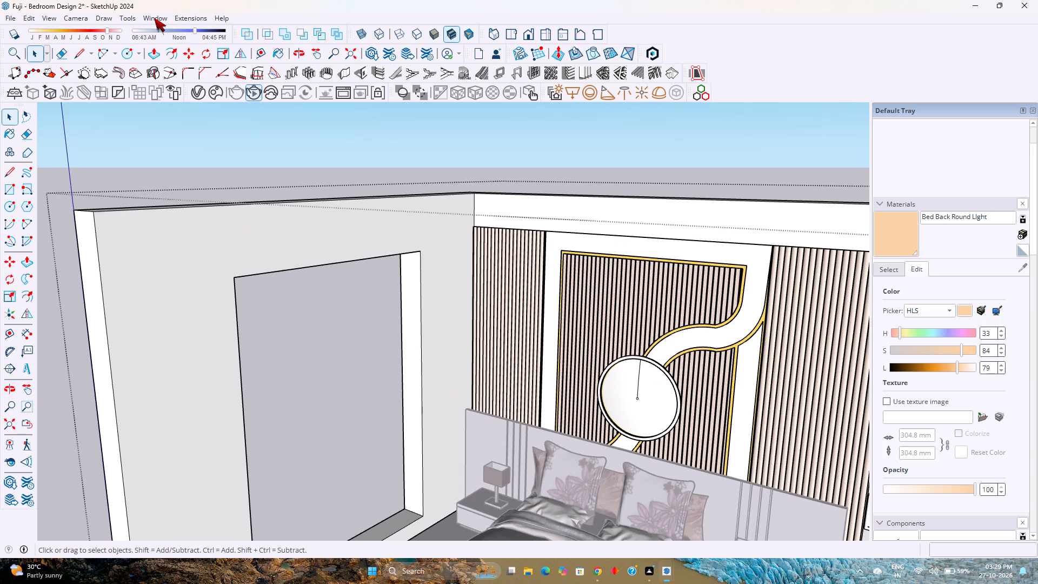
Search 3D Warehouse models for "sliding door".
left_click(151, 15)
left_click(194, 106)
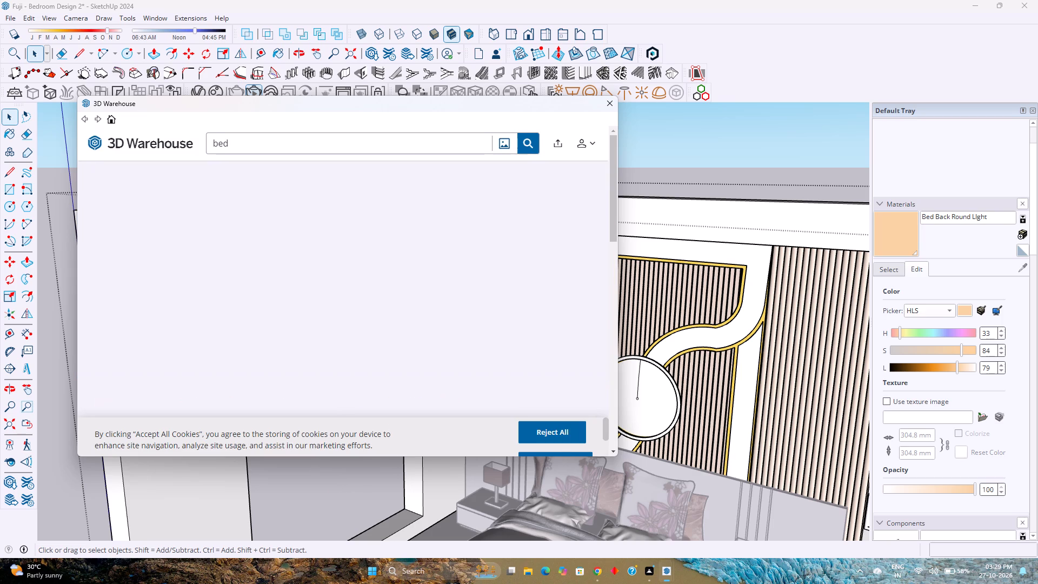
left_click(478, 147)
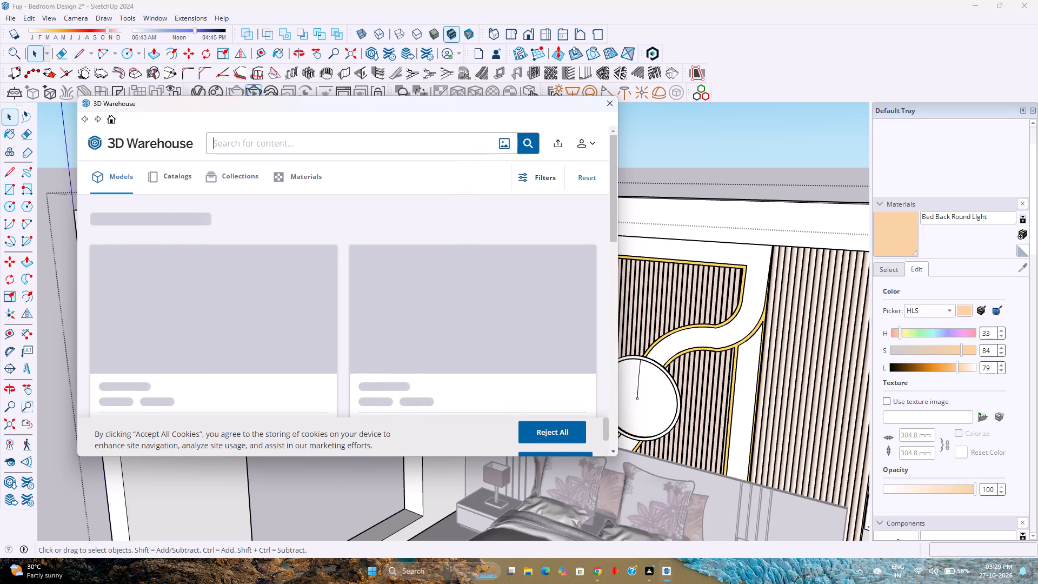
left_click(424, 152)
type("slidingm")
key("space")
type("dorr")
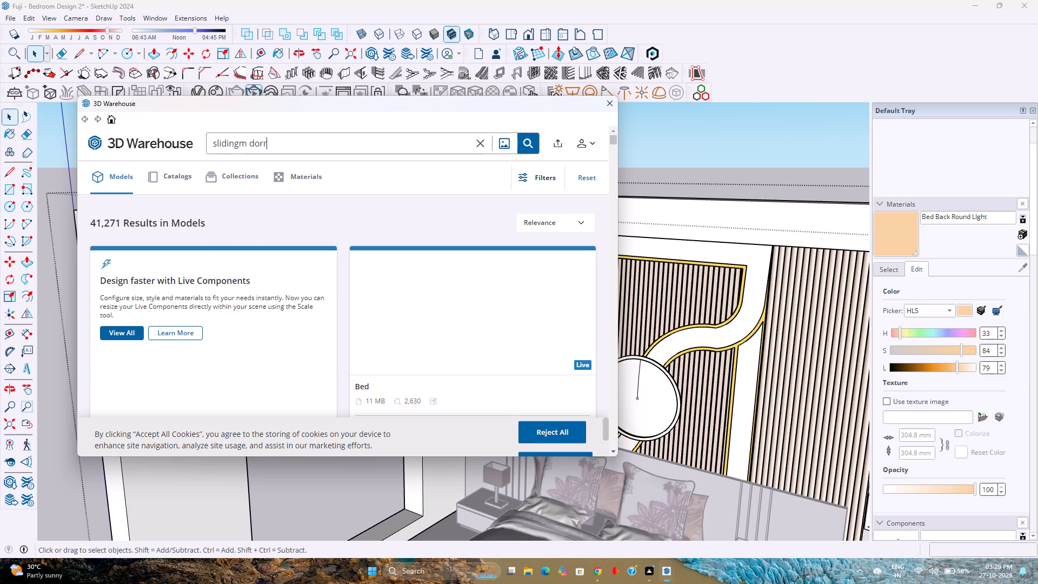
key("BackSpace")
key("BackSpace")
type("ot")
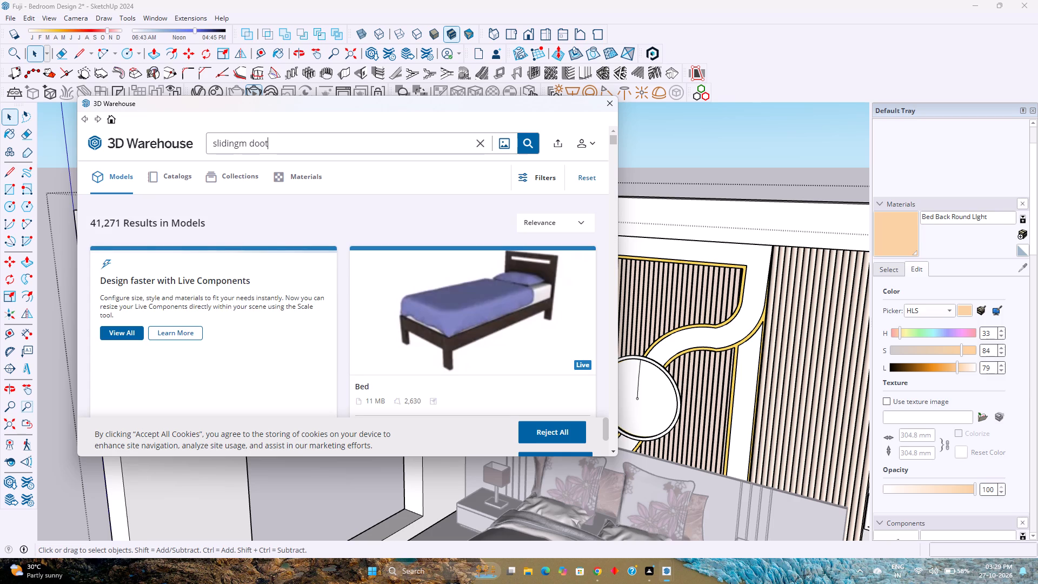
key("BackSpace")
key("r")
key("Return")
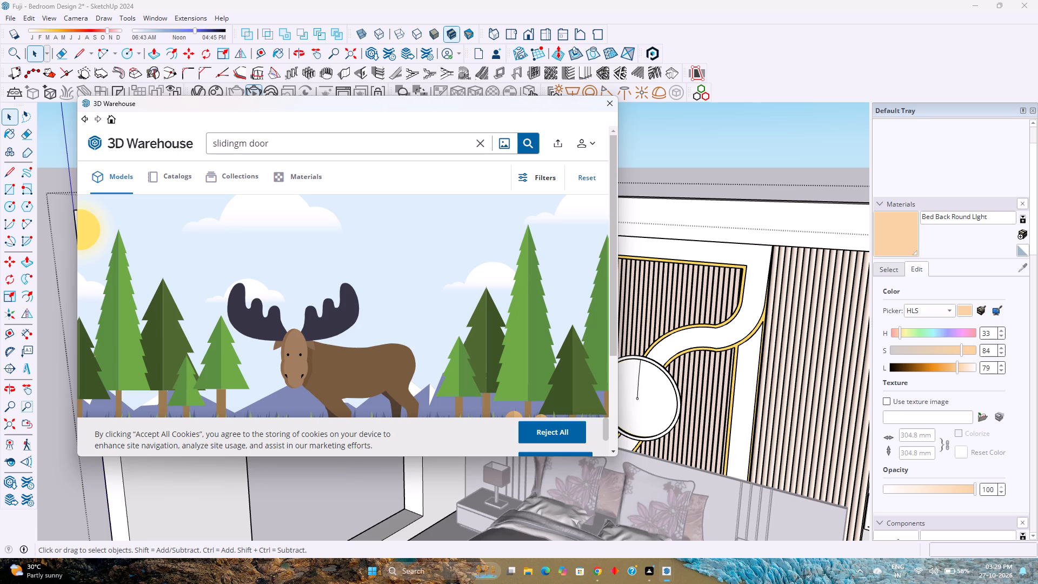
left_click(248, 145)
key("Left")
key("BackSpace")
key("Return")
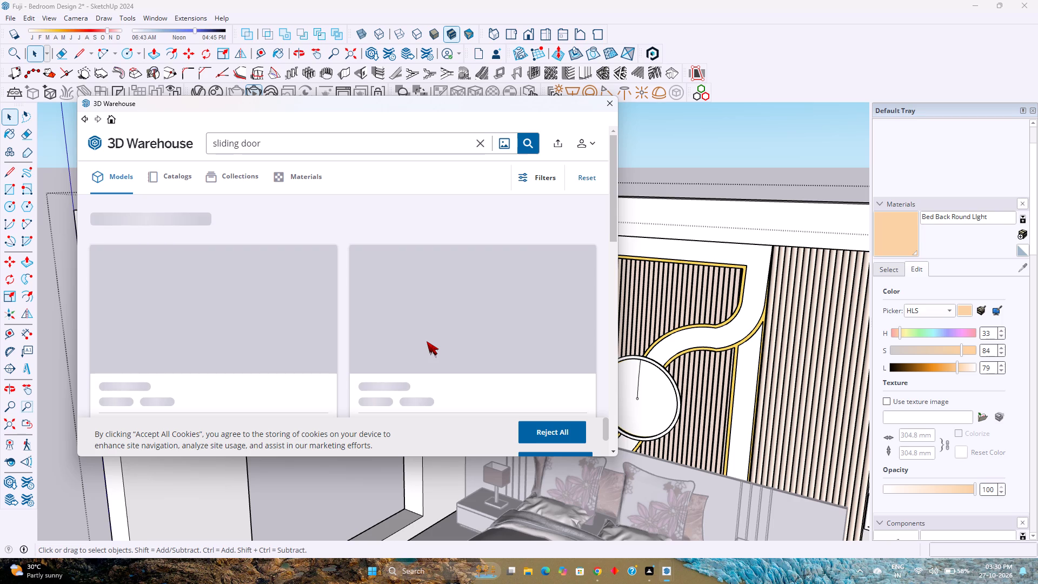
Browse the sliding door models for a glazed framed design suited to the bedroom's side wall opening.
scroll(427, 341, "down", 1)
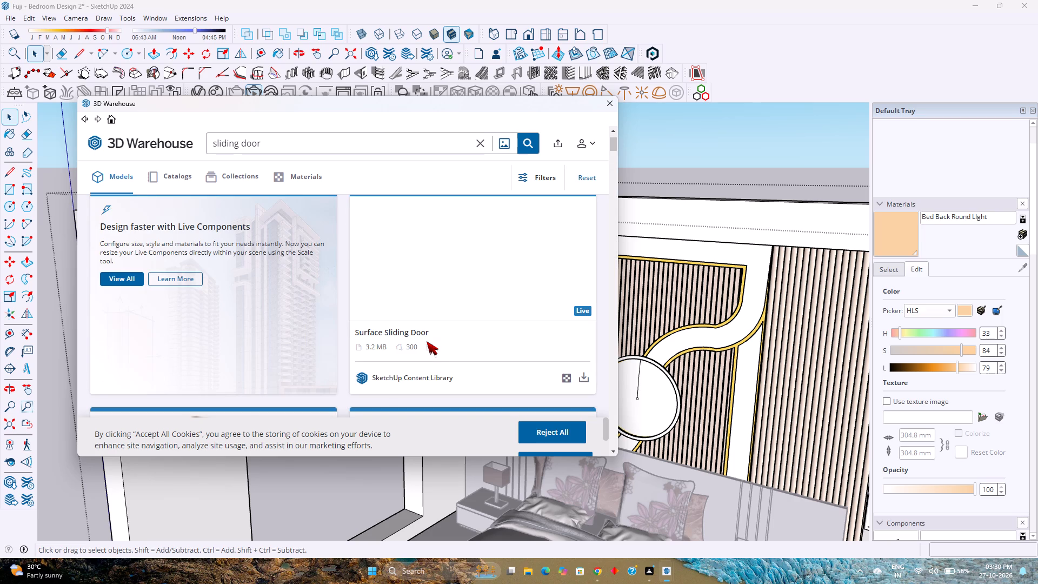
scroll(427, 341, "down", 2)
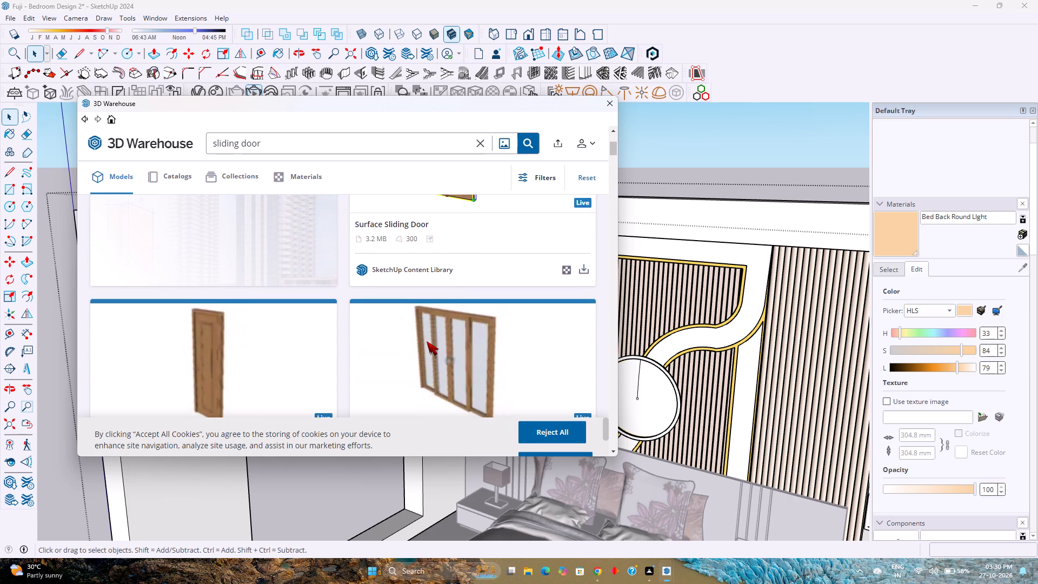
scroll(427, 341, "down", 3)
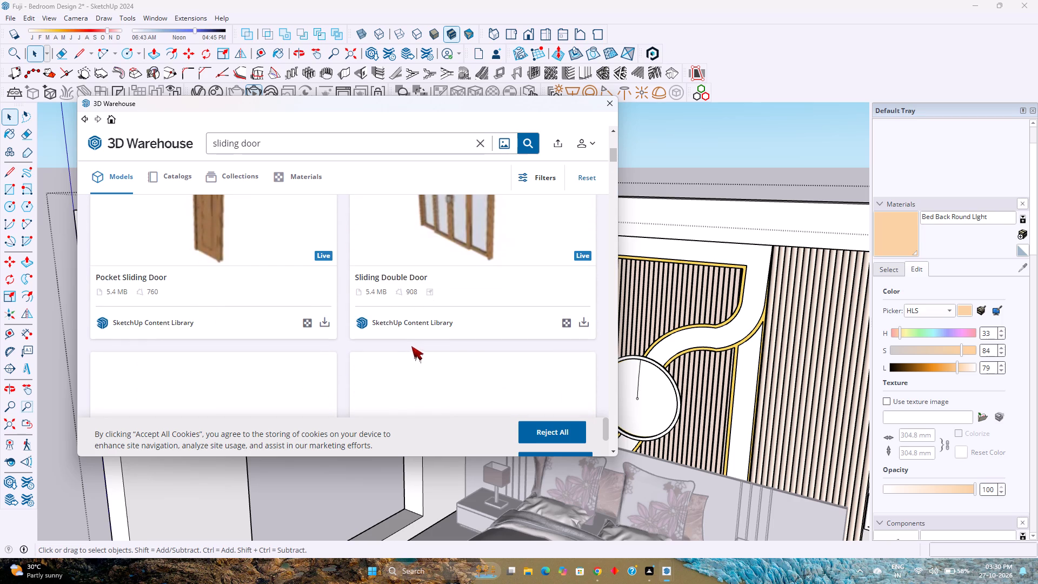
scroll(411, 346, "down", 5)
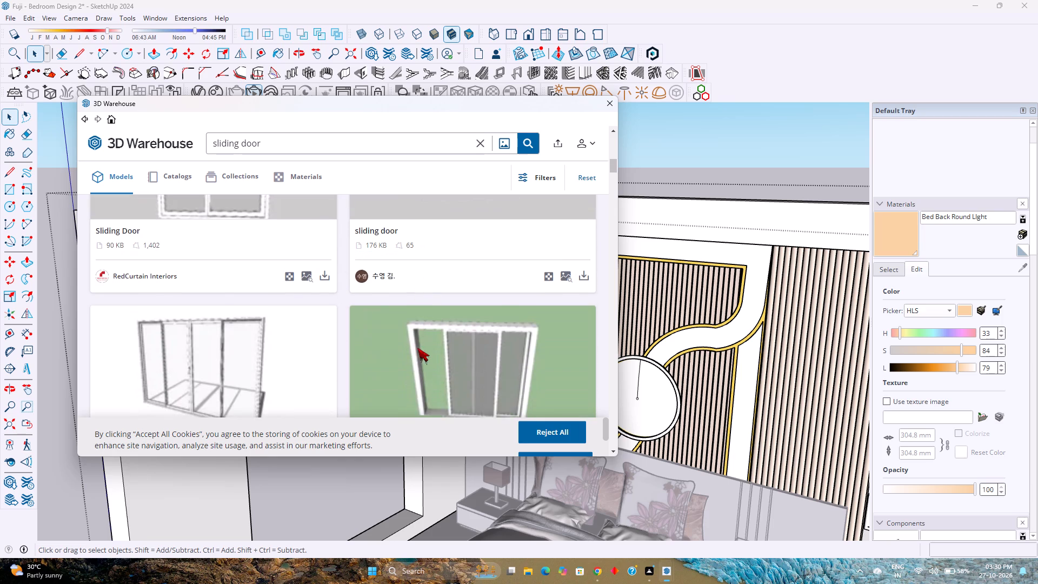
scroll(417, 348, "down", 4)
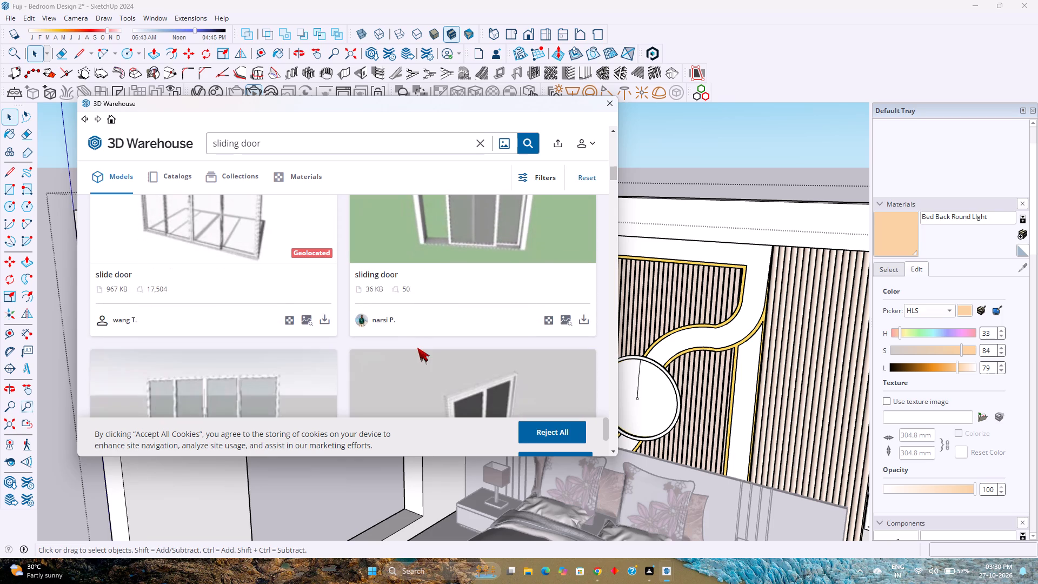
scroll(417, 348, "down", 9)
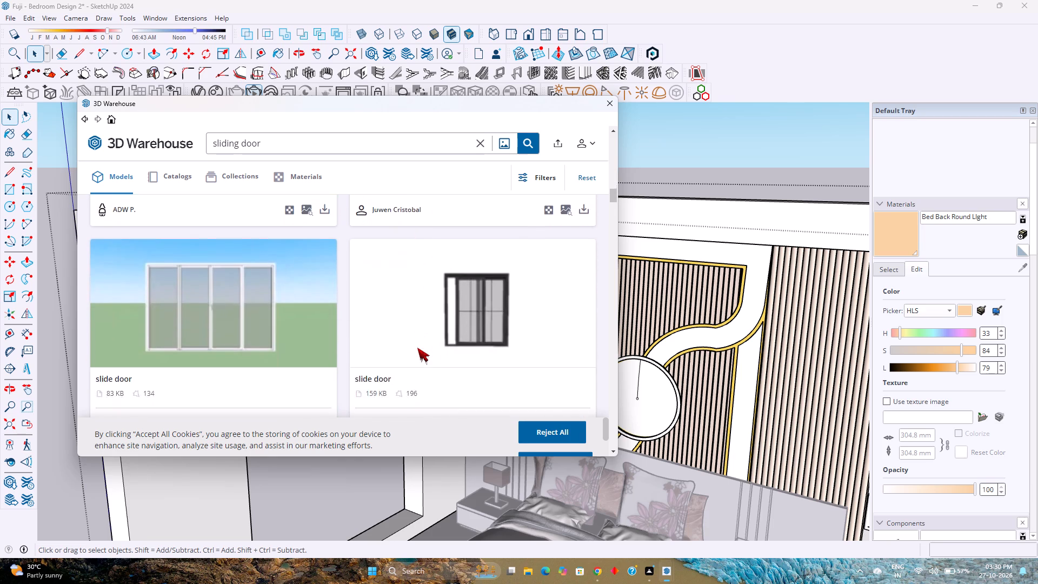
scroll(417, 348, "down", 8)
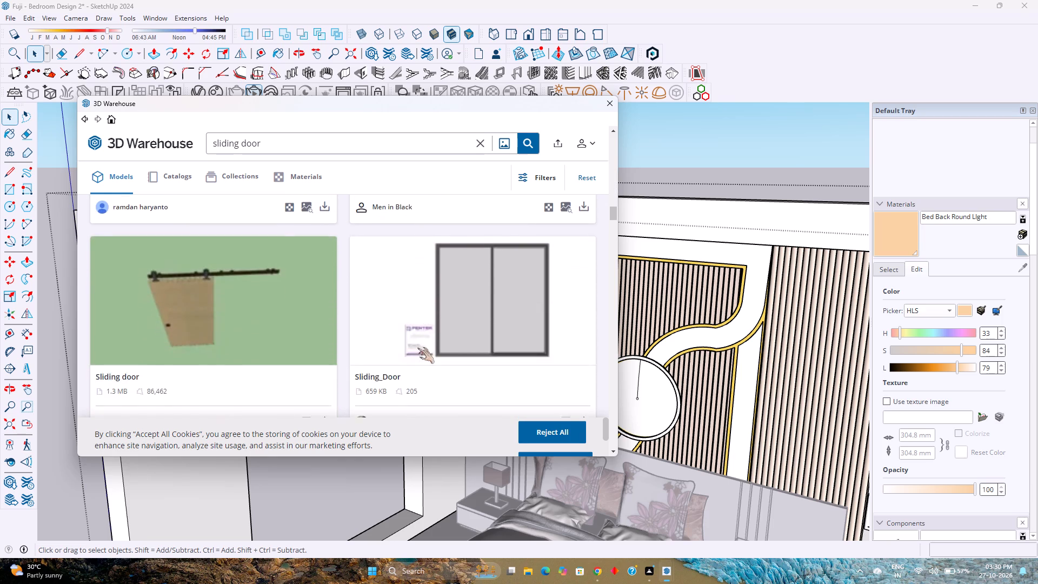
scroll(417, 348, "down", 5)
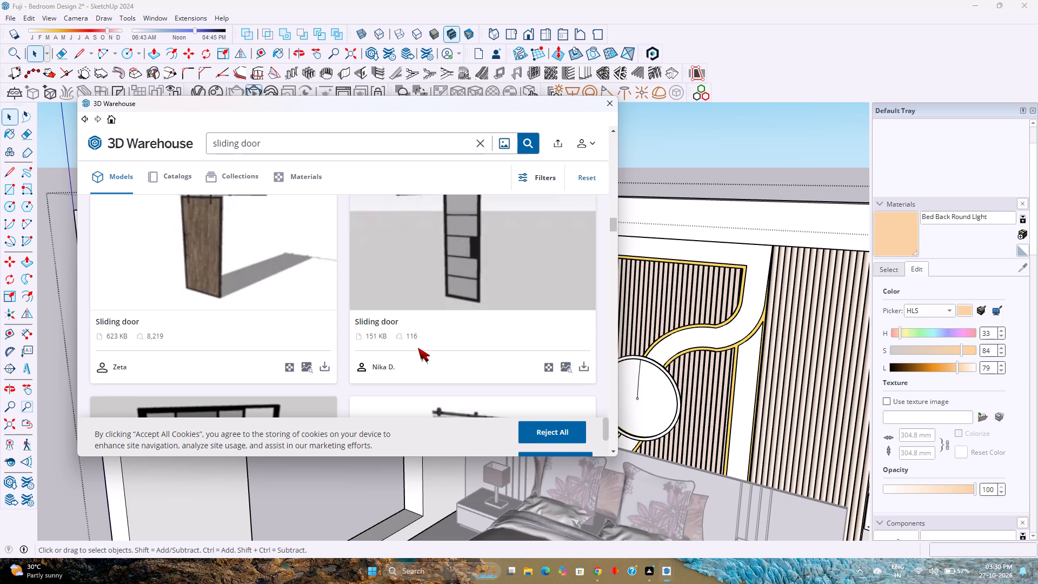
scroll(418, 348, "down", 10)
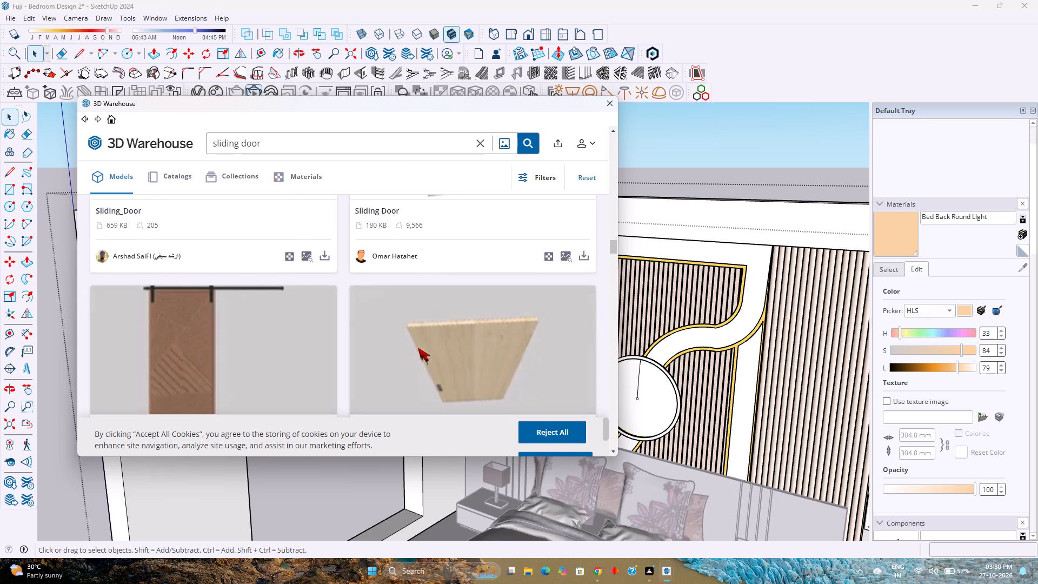
scroll(418, 348, "down", 7)
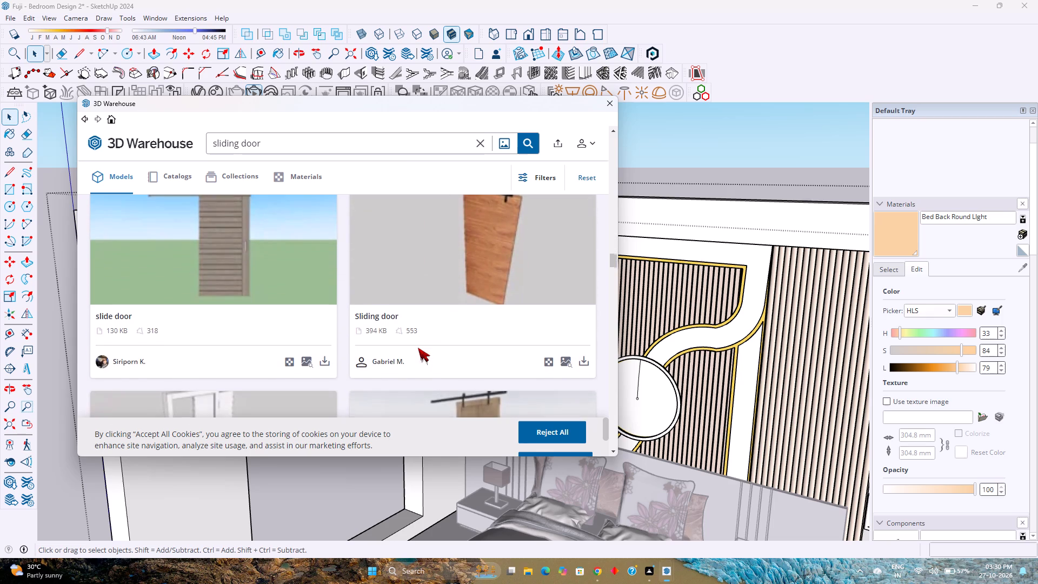
scroll(418, 348, "down", 6)
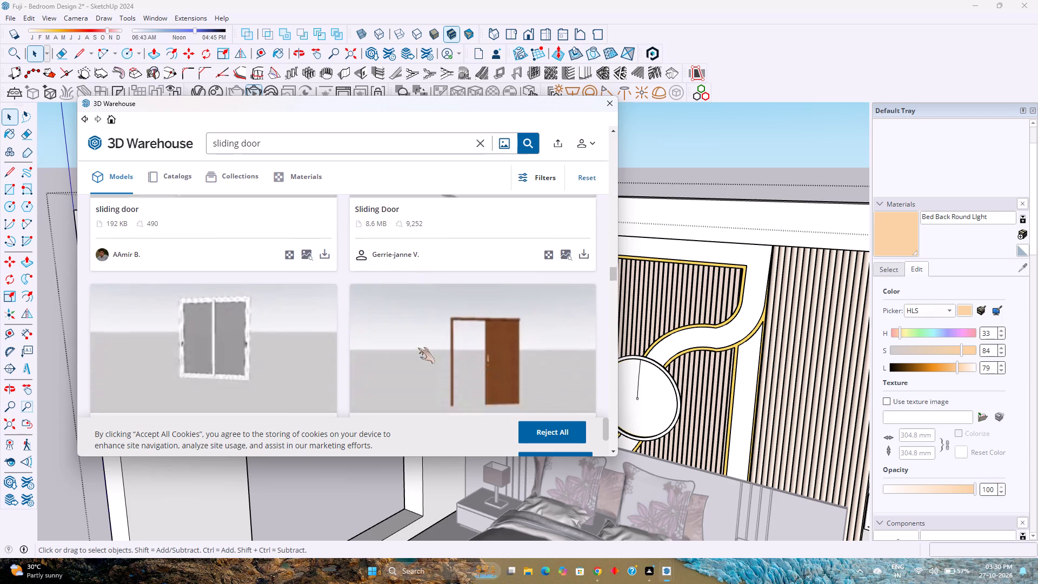
scroll(418, 348, "down", 7)
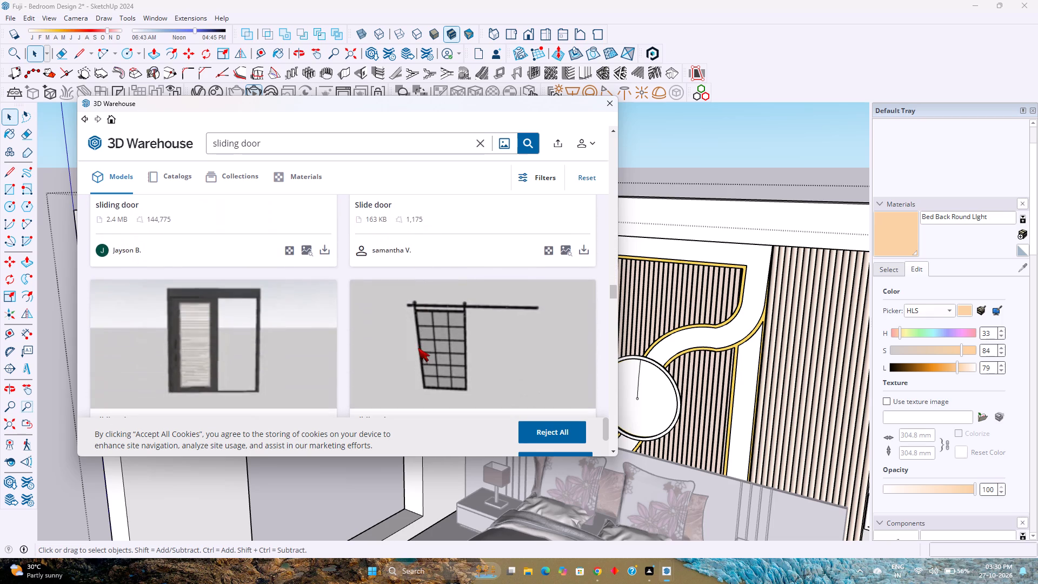
scroll(418, 348, "down", 5)
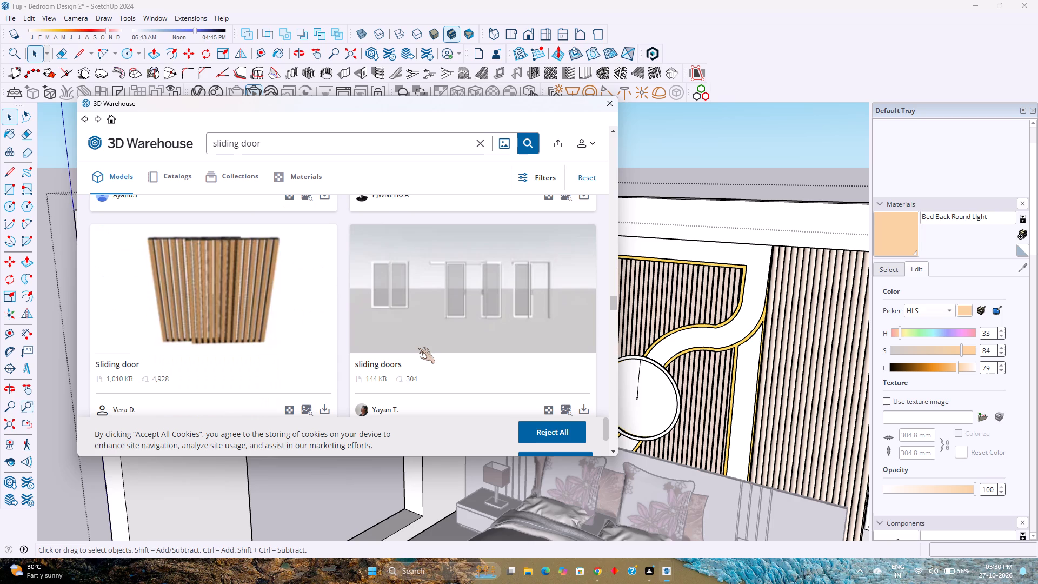
scroll(418, 348, "down", 5)
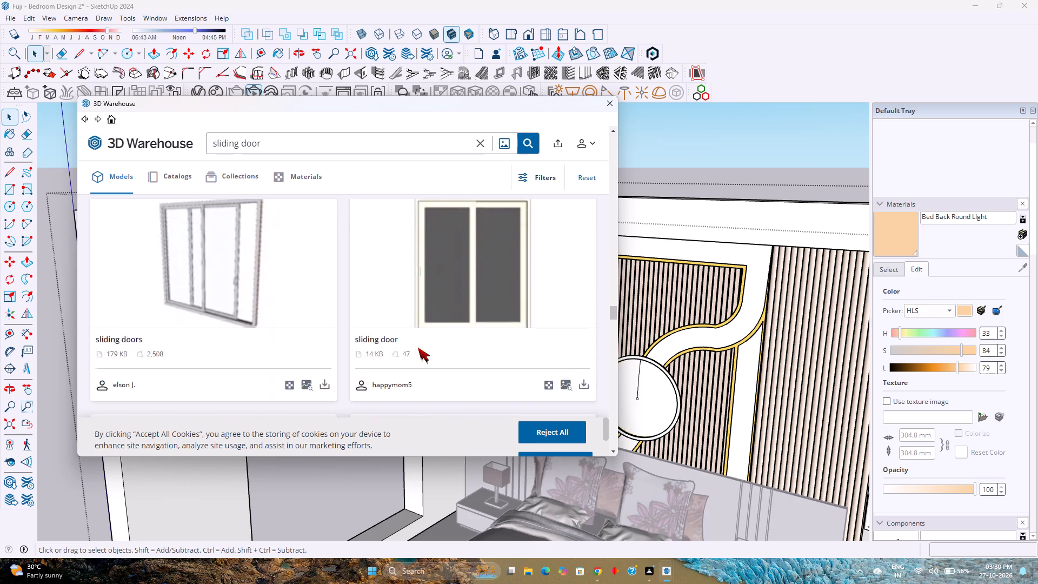
scroll(418, 348, "down", 7)
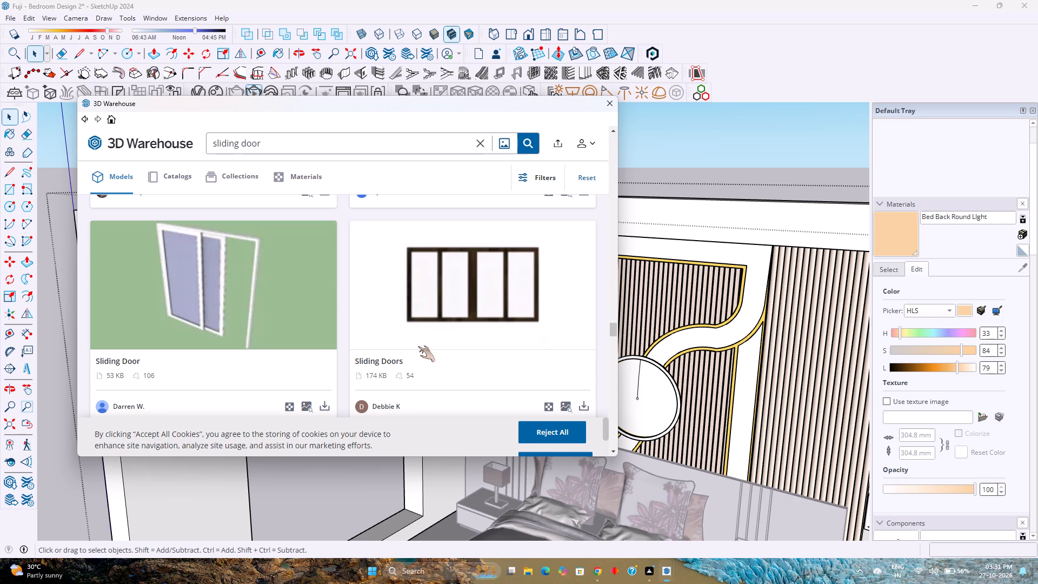
scroll(387, 326, "down", 4)
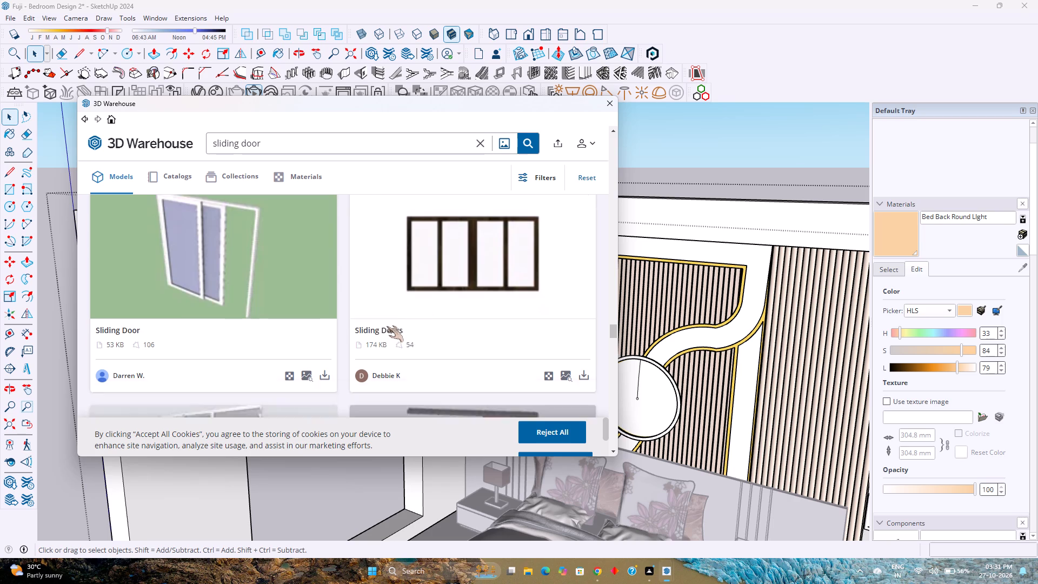
scroll(387, 326, "down", 3)
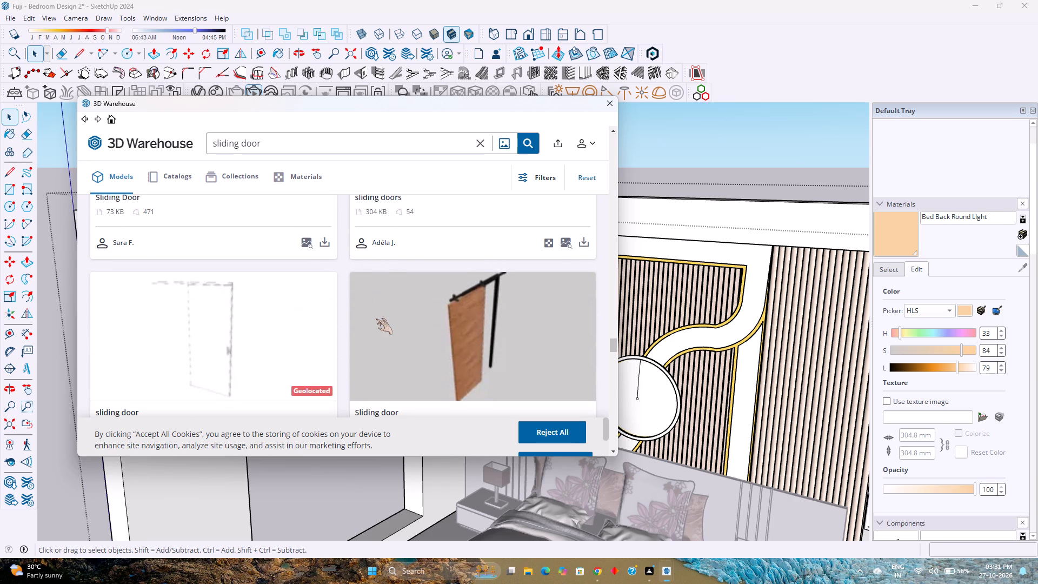
scroll(376, 318, "down", 2)
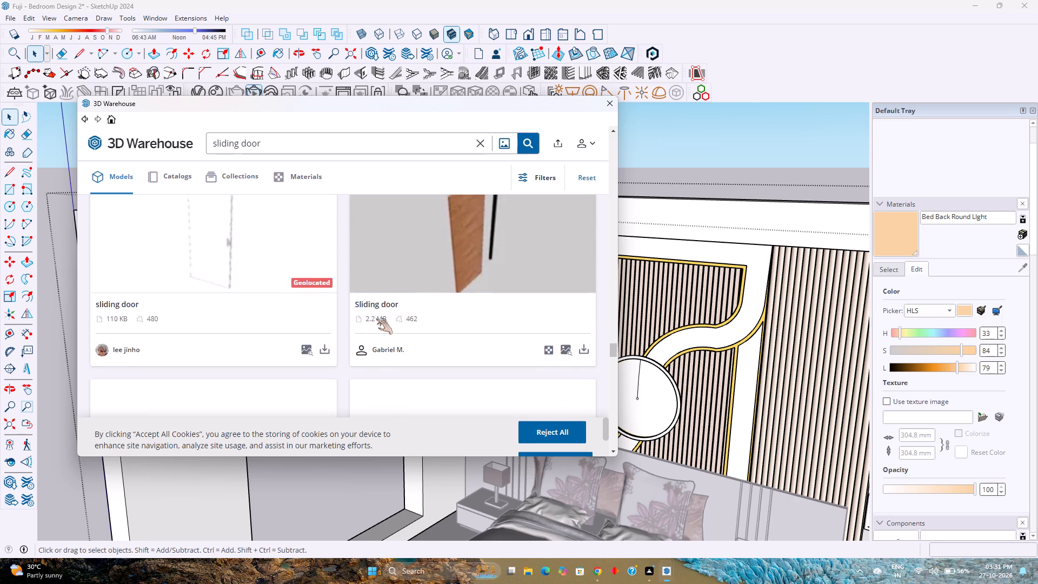
scroll(376, 318, "down", 5)
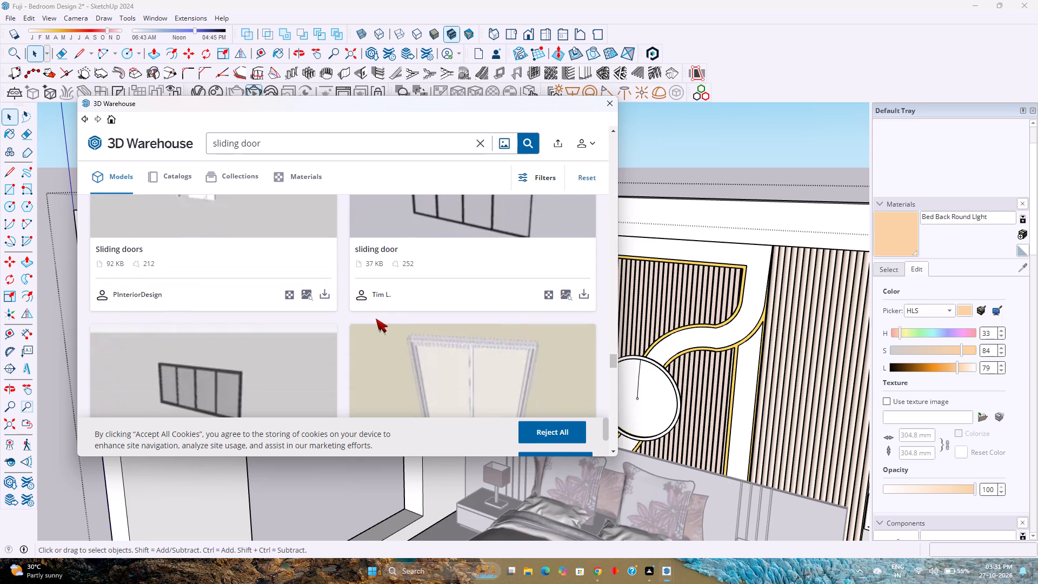
scroll(376, 318, "down", 6)
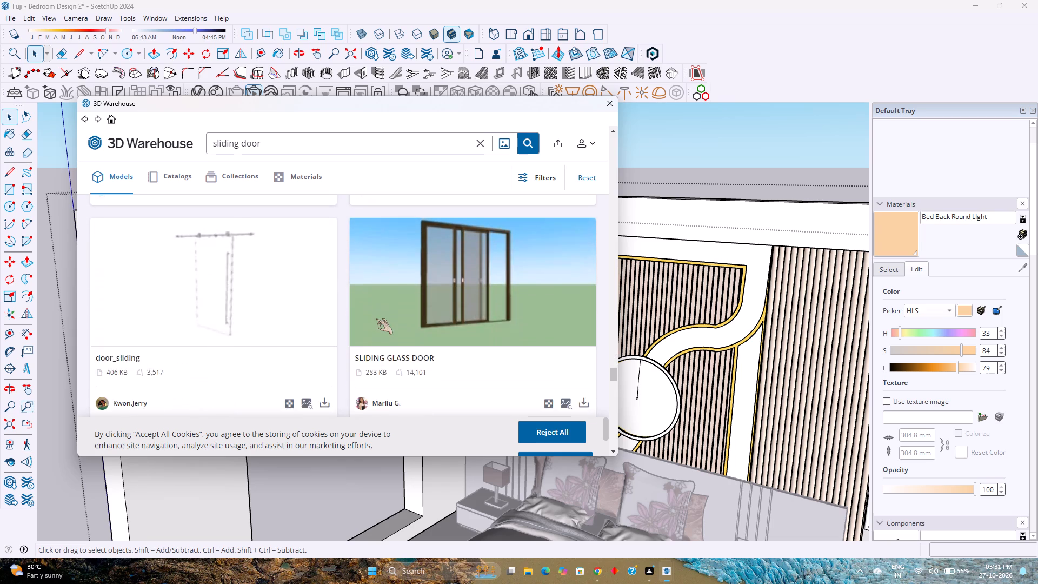
scroll(376, 318, "down", 8)
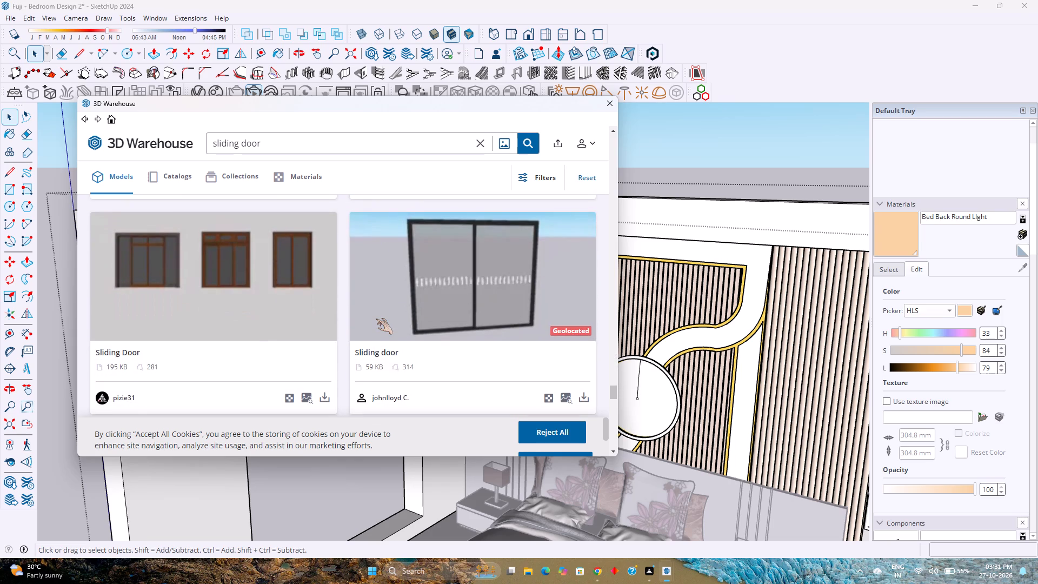
scroll(376, 318, "down", 3)
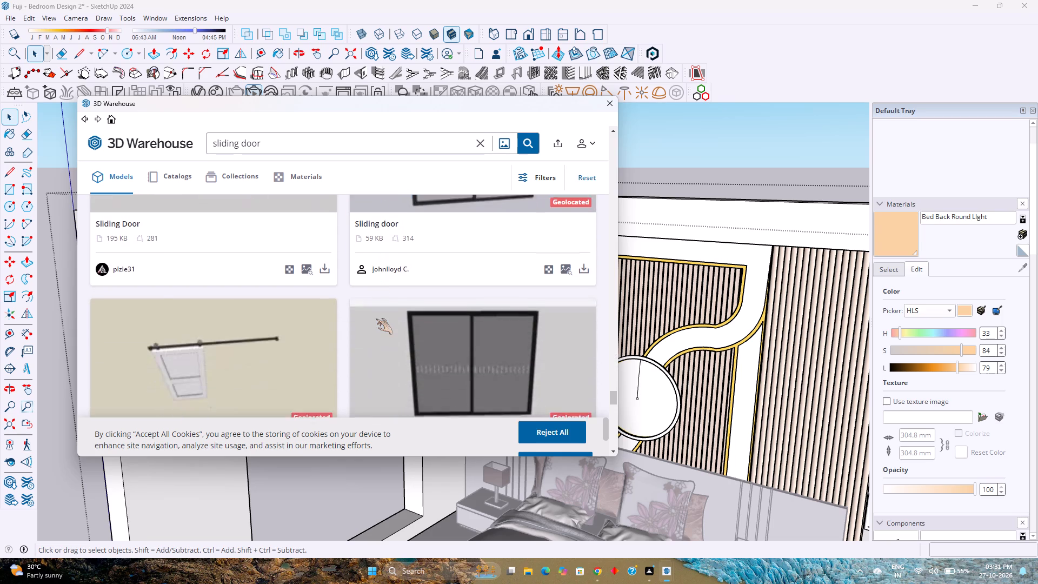
scroll(376, 318, "down", 9)
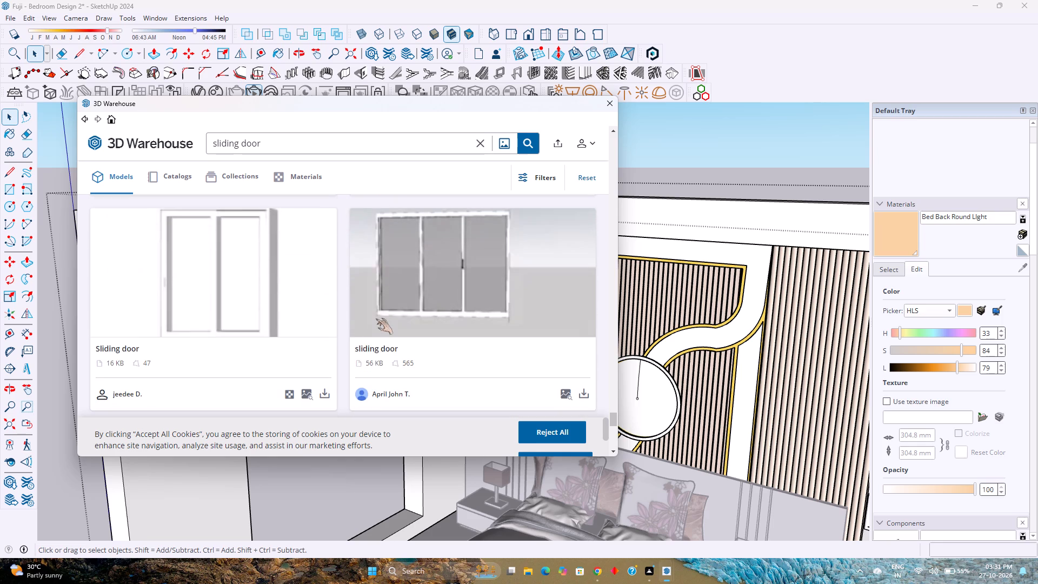
Browse further through the 3D Warehouse sliding door models for a design suited to the bedroom's side wall opening.
scroll(376, 318, "down", 3)
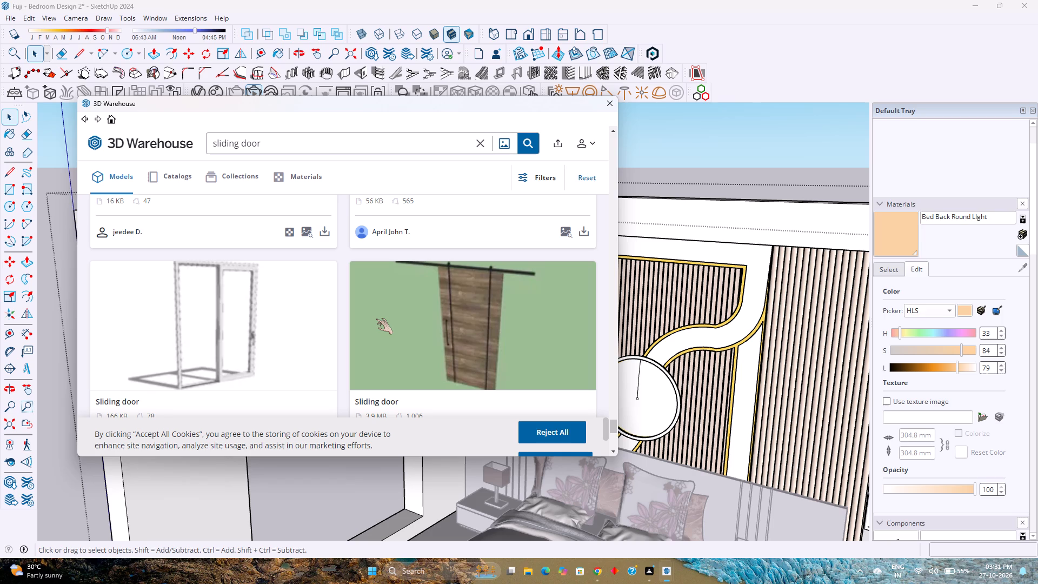
scroll(381, 331, "down", 3)
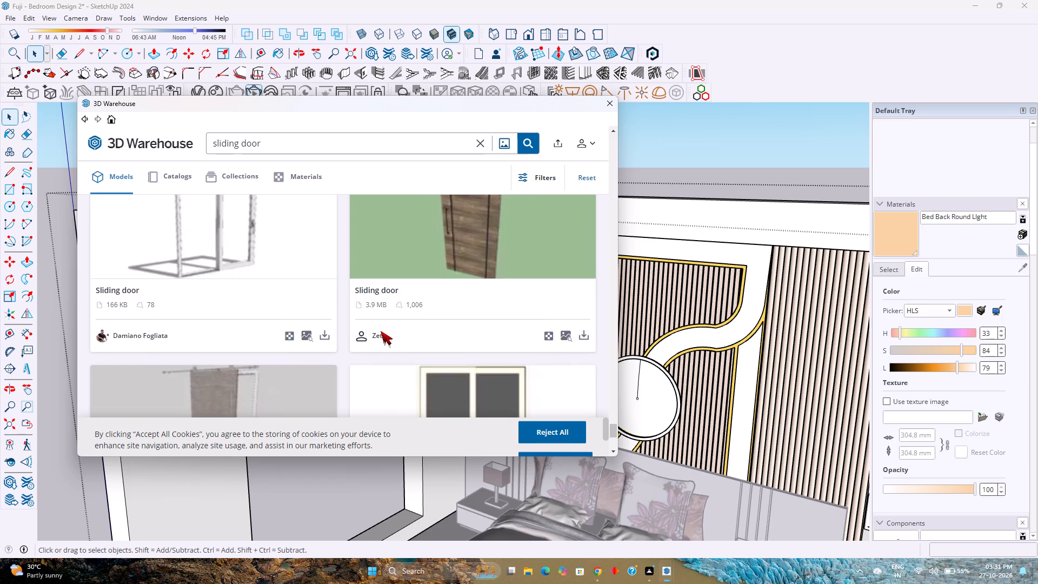
scroll(381, 331, "down", 6)
left_click(357, 394)
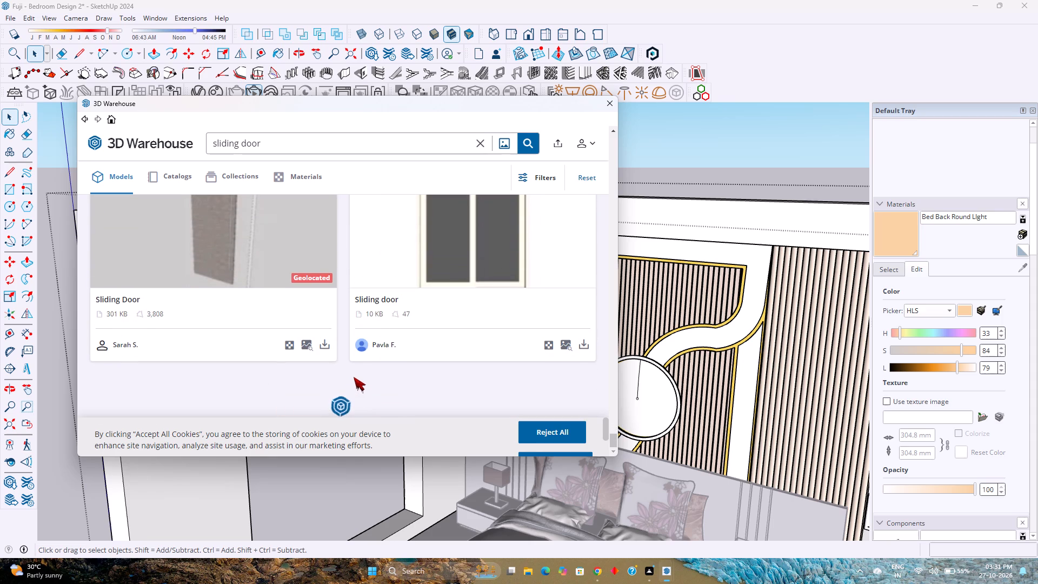
scroll(354, 374, "down", 1)
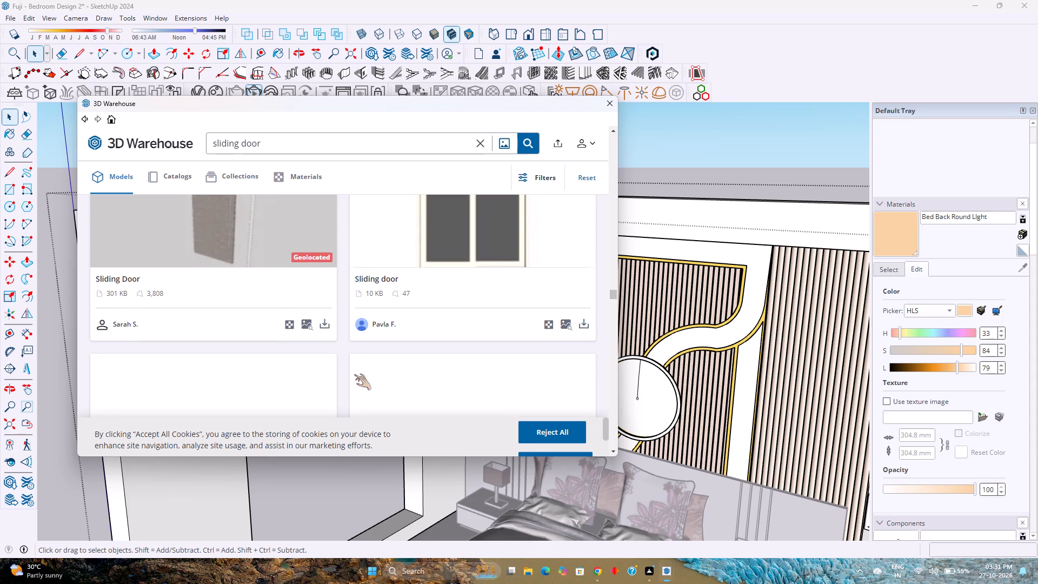
scroll(354, 374, "down", 4)
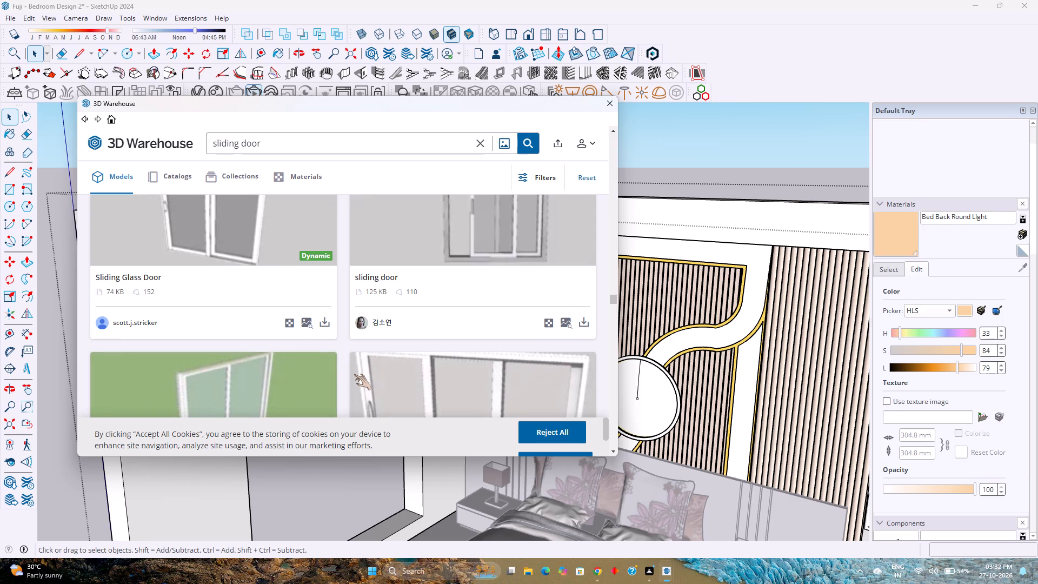
scroll(354, 374, "down", 8)
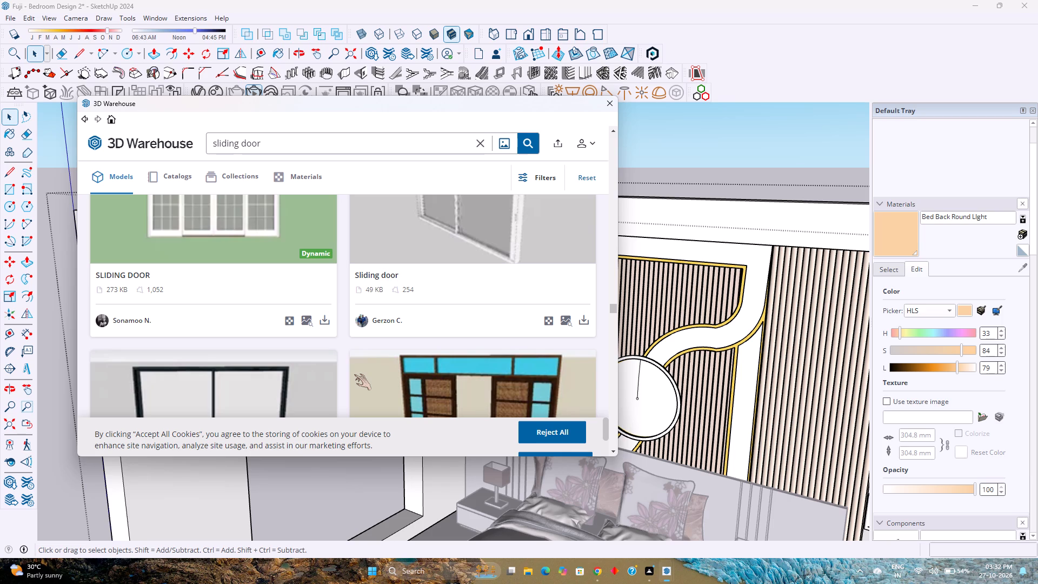
scroll(354, 374, "down", 8)
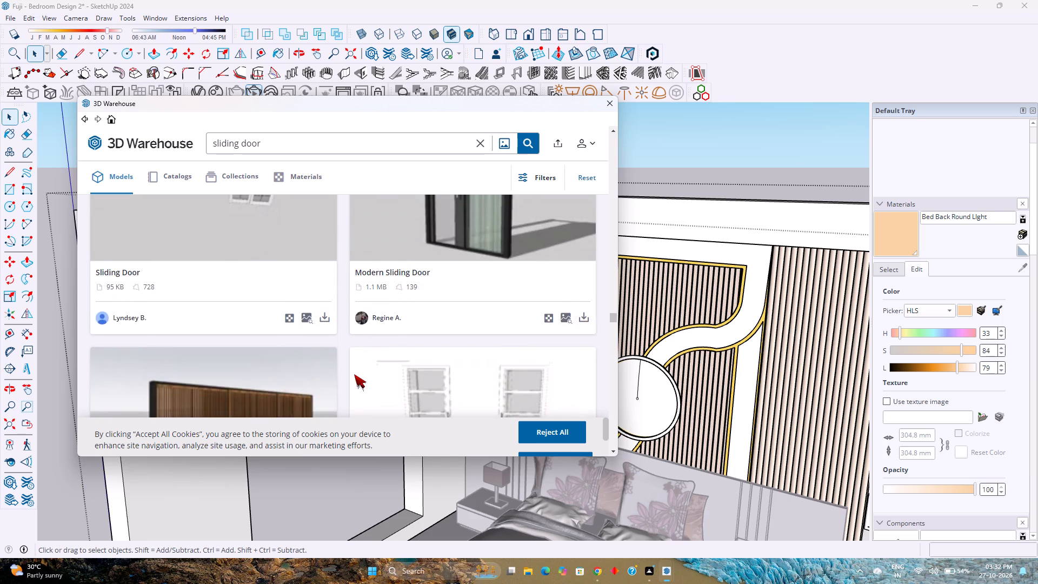
scroll(354, 374, "down", 2)
Load the 95 KB "Sliding Door" model directly into the bedroom model and place it in the empty space outside the room.
scroll(354, 374, "up", 2)
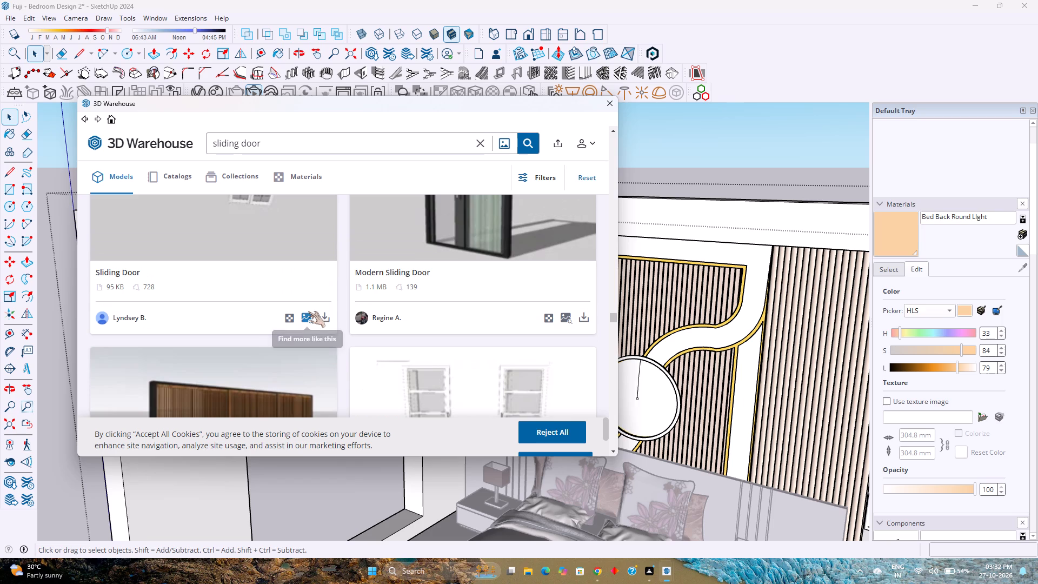
left_click(327, 318)
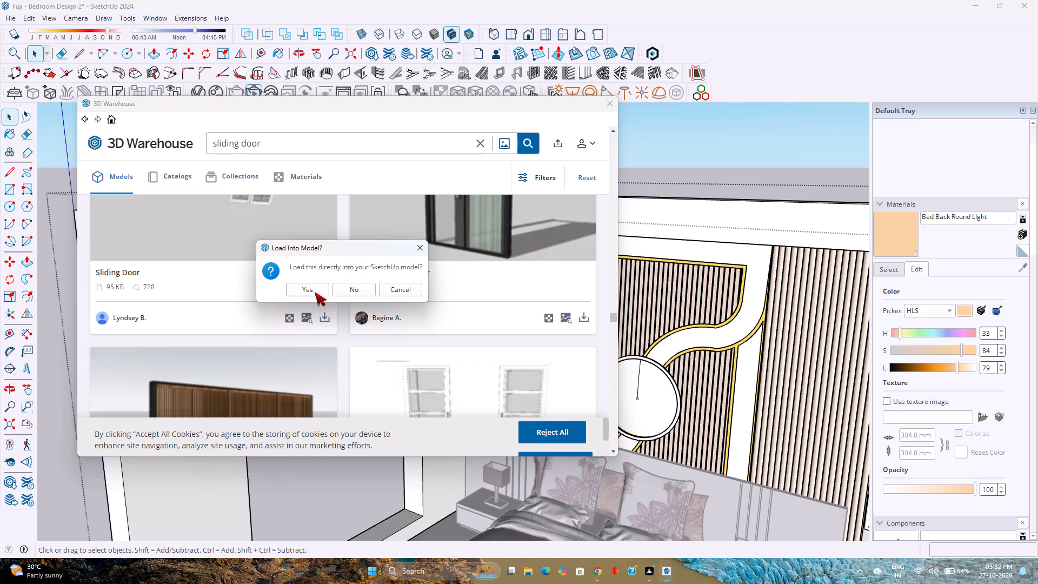
left_click(315, 292)
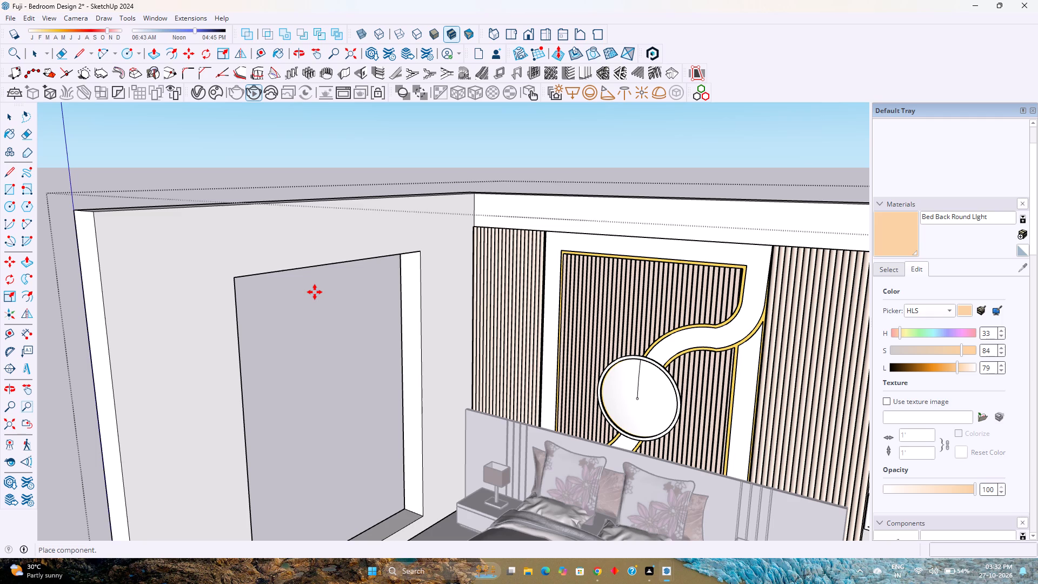
scroll(383, 308, "down", 10)
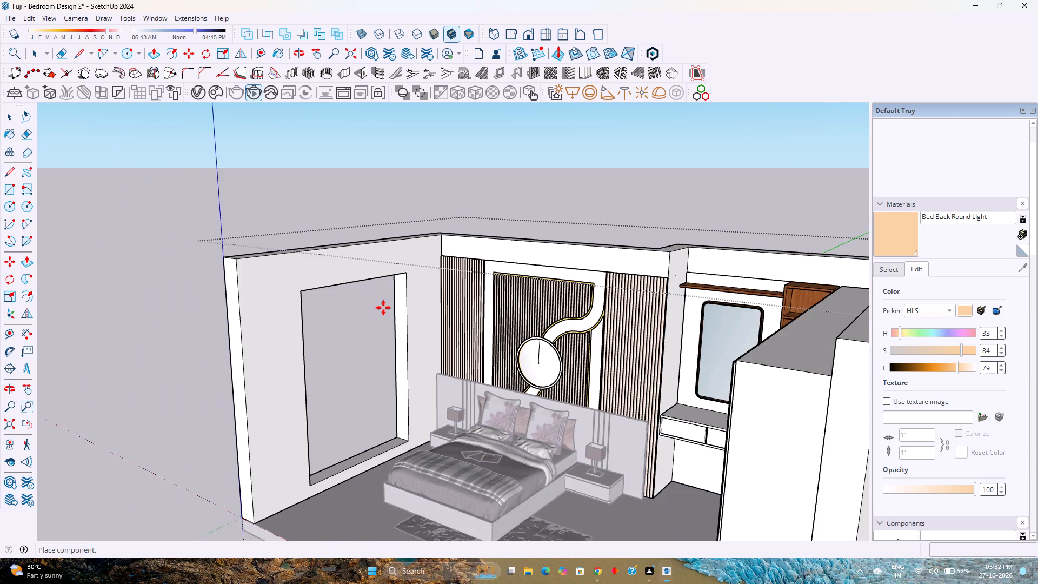
scroll(383, 308, "down", 2)
scroll(383, 308, "up", 1)
scroll(383, 308, "down", 3)
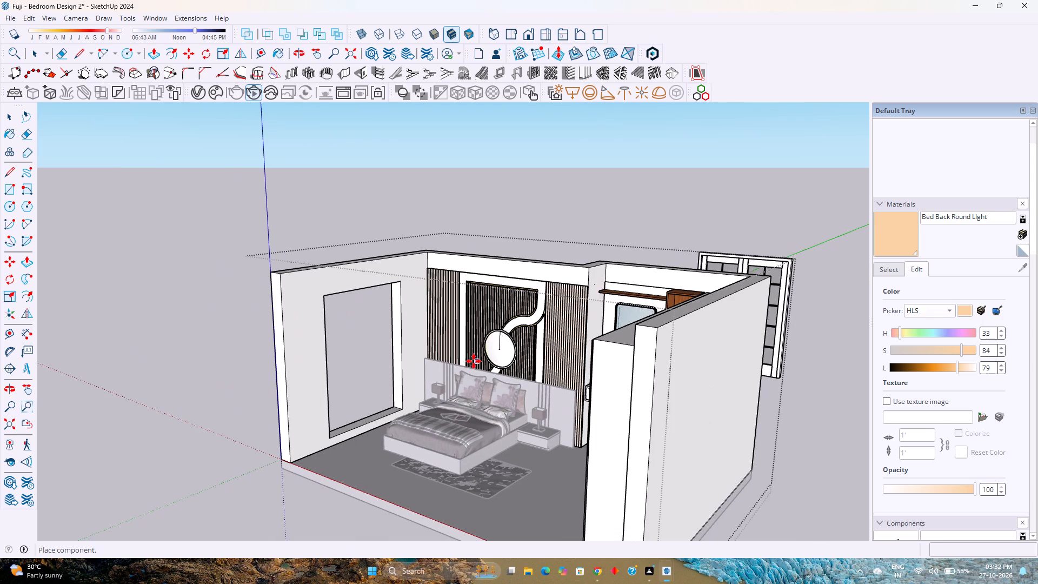
scroll(473, 360, "down", 3)
left_click(602, 426)
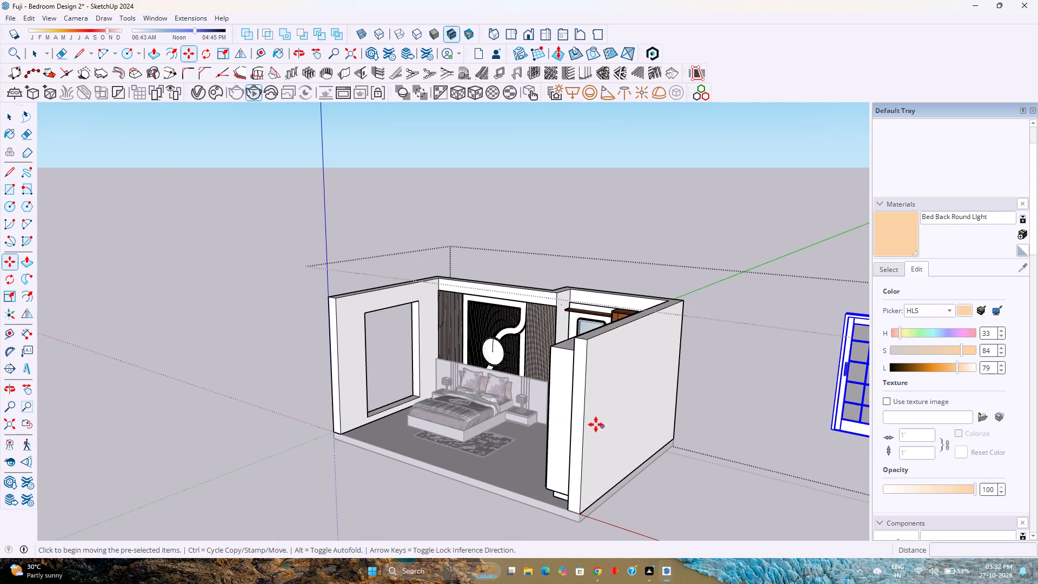
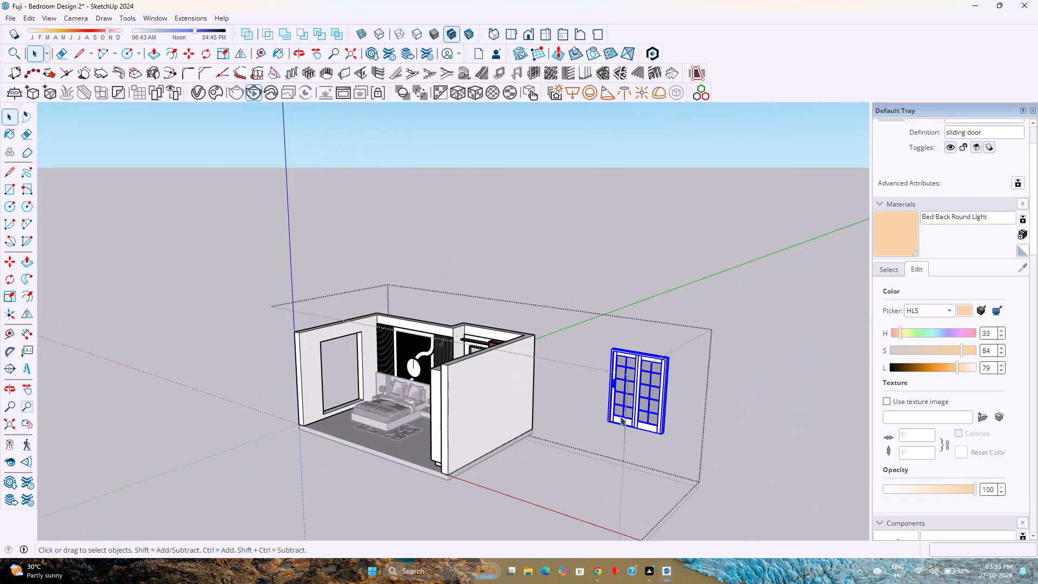
Move the sliding door by its bottom corner about 35' 5" onto the bottom corner of the side wall opening.
scroll(620, 416, "up", 1)
left_click(655, 422)
scroll(653, 425, "up", 4)
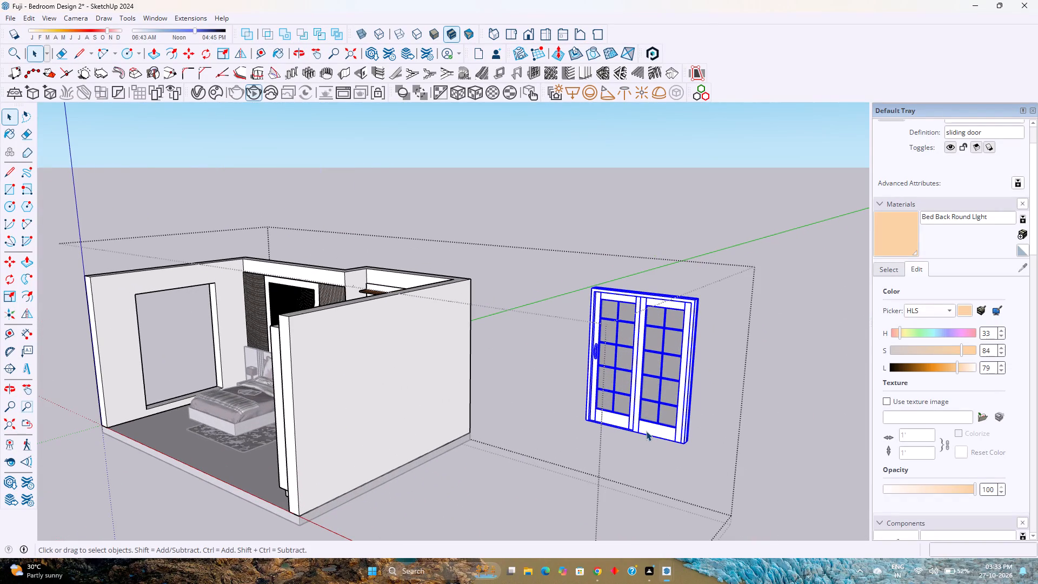
scroll(646, 431, "up", 5)
key("m")
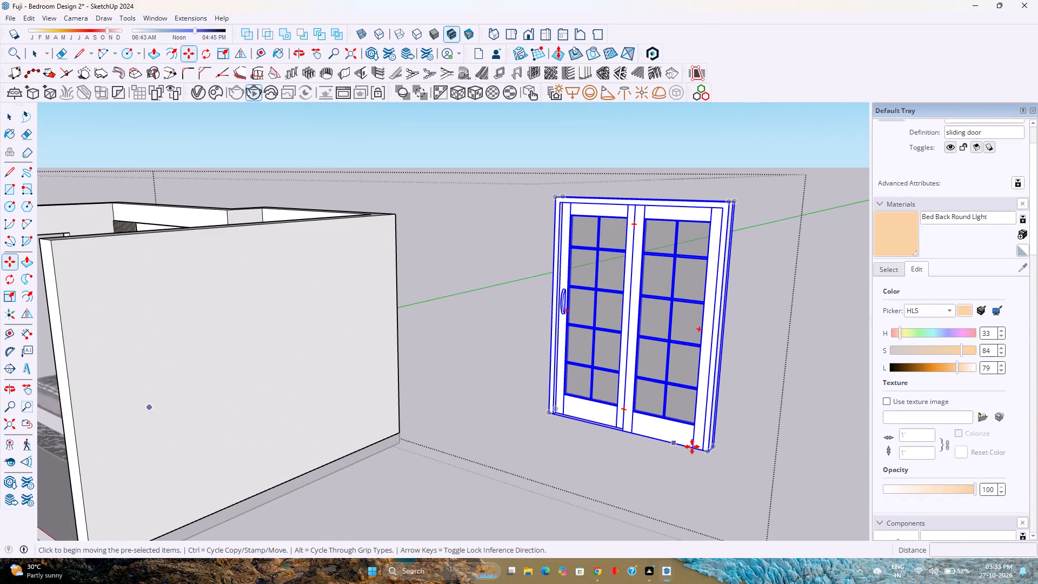
scroll(696, 457, "up", 4)
left_click(711, 450)
scroll(711, 450, "down", 2)
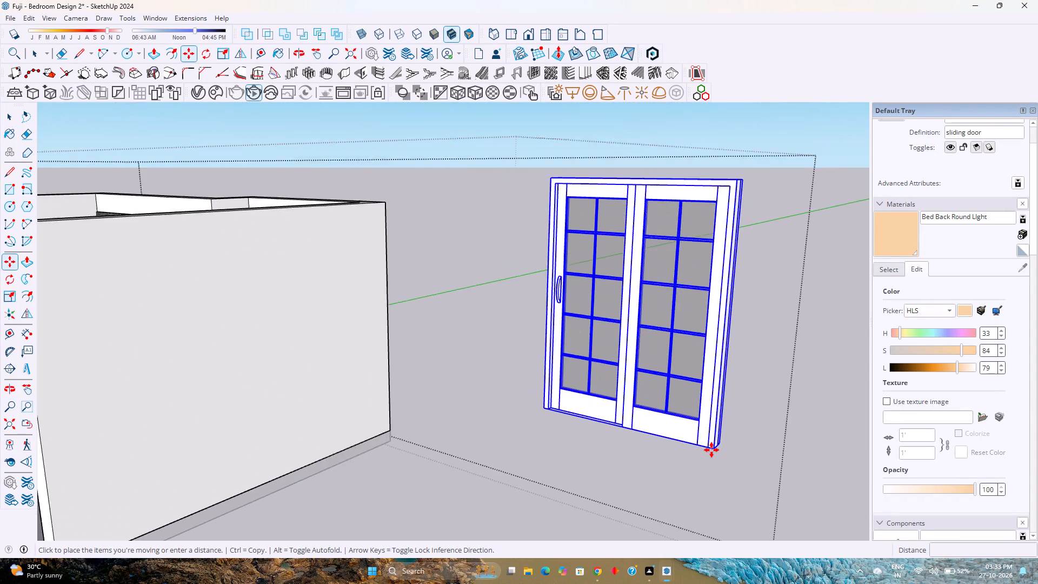
scroll(711, 450, "down", 12)
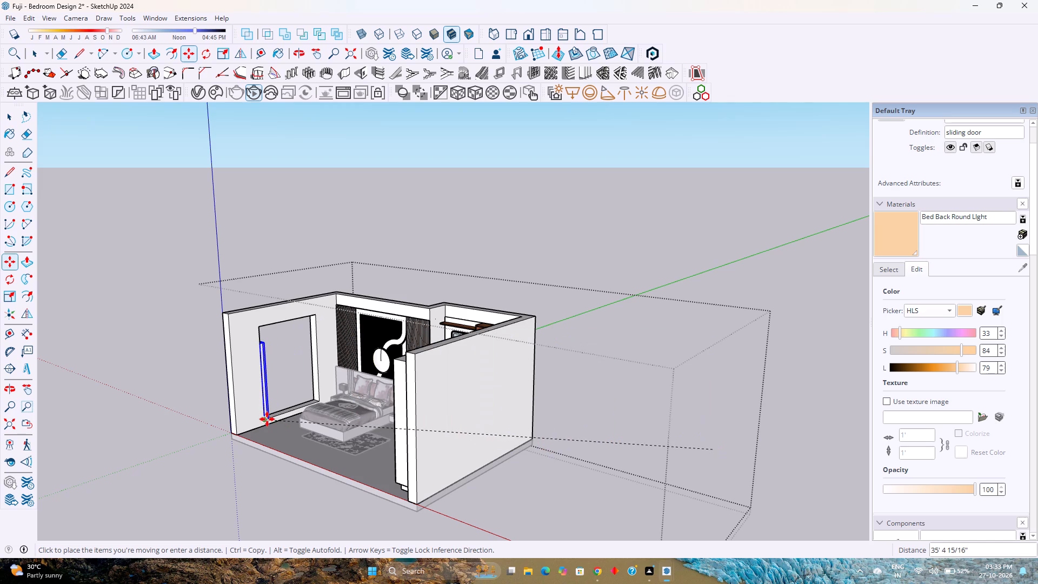
left_click(267, 419)
Rotate the sliding door 90 degrees about the vertical axis at its bottom corner to align it with the side wall opening.
middle_click_drag(262, 420, 642, 446)
middle_click(642, 446)
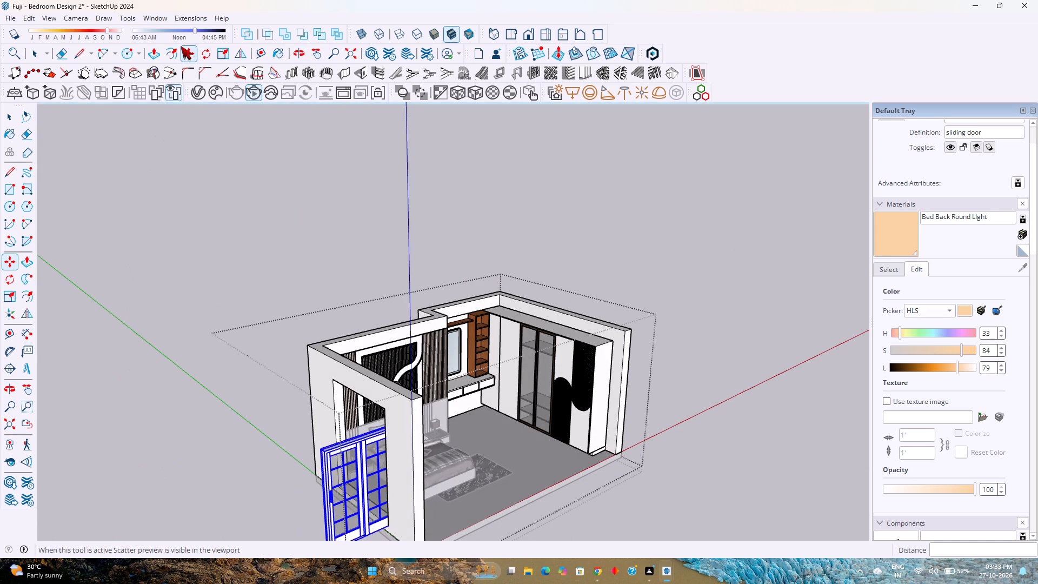
left_click(210, 52)
key("m")
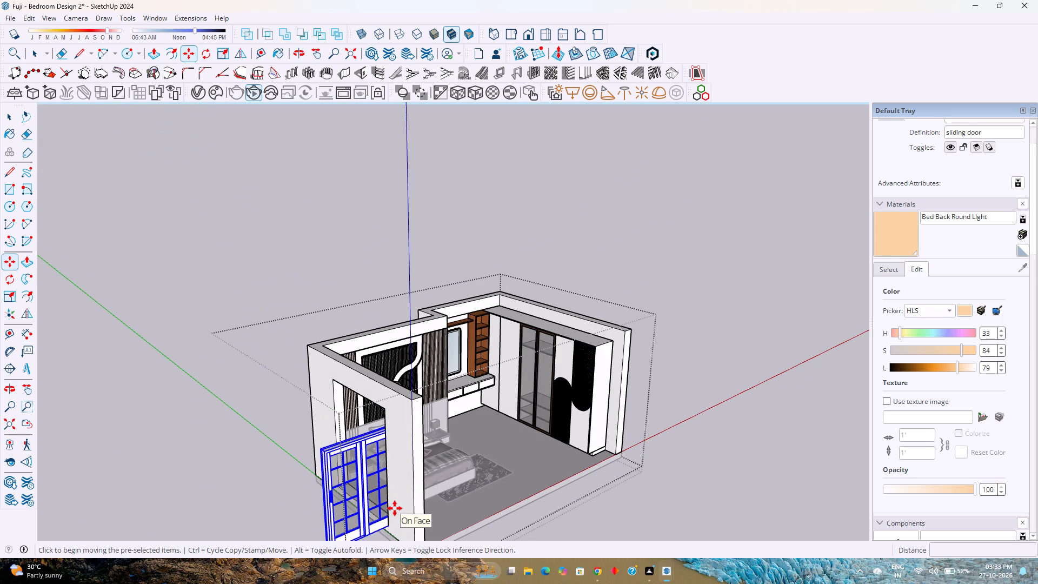
key("Up")
scroll(395, 508, "down", 2)
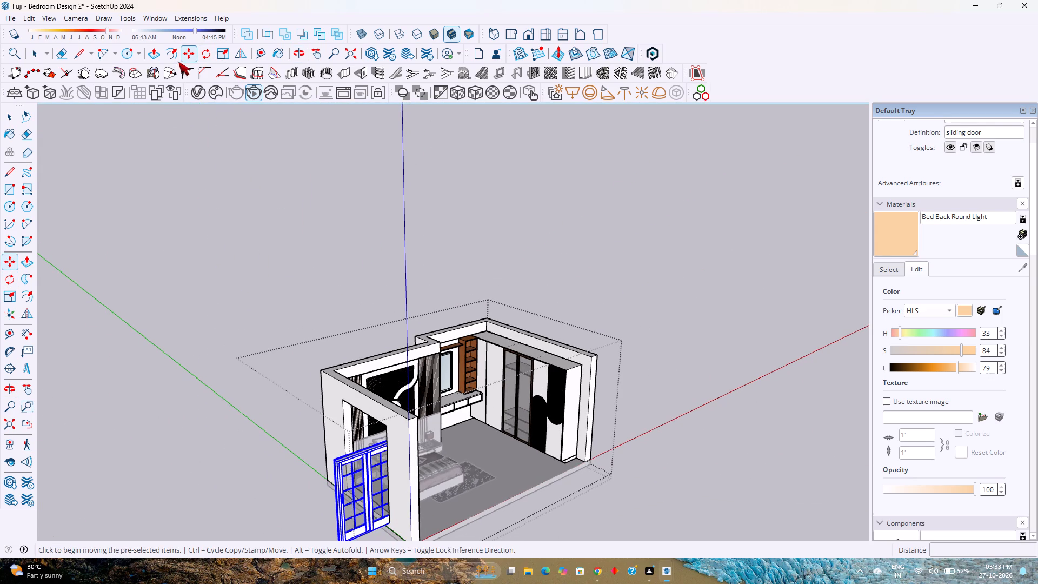
left_click(198, 49)
middle_click_drag(374, 379, 415, 238, "shift")
scroll(484, 355, "up", 3)
middle_click_drag(490, 355, 155, 374)
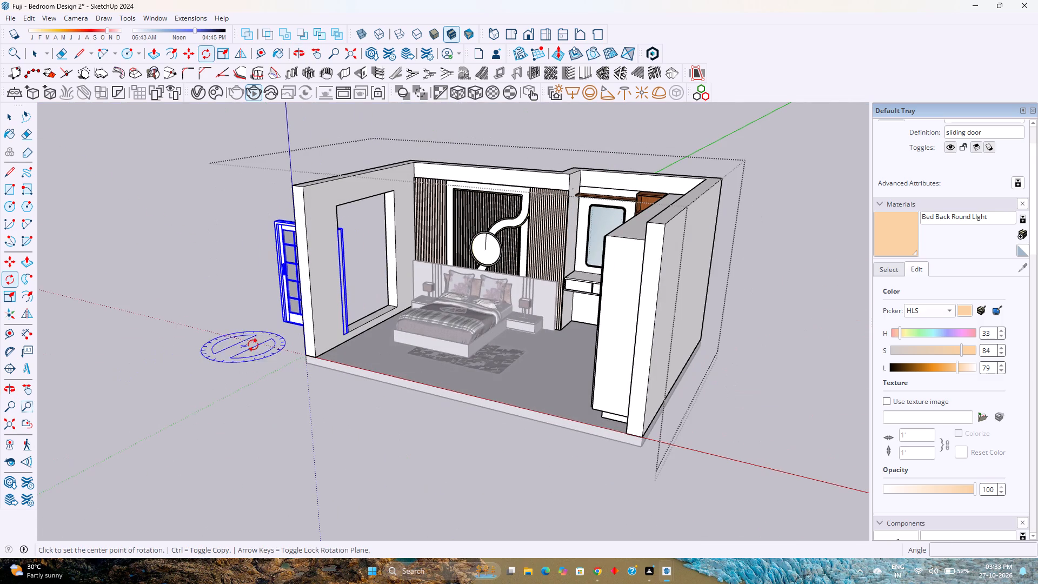
key("Up")
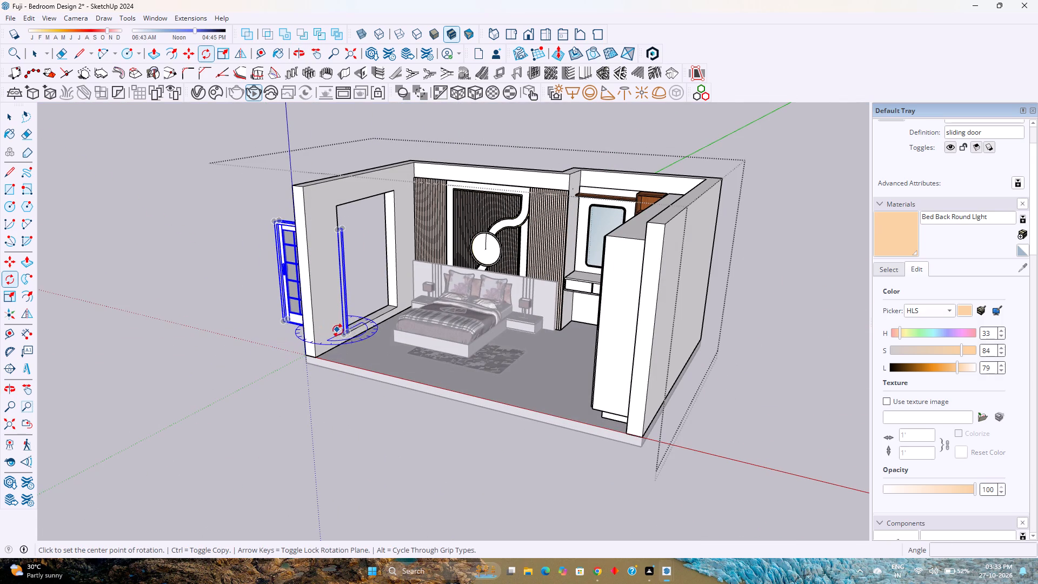
left_click(342, 332)
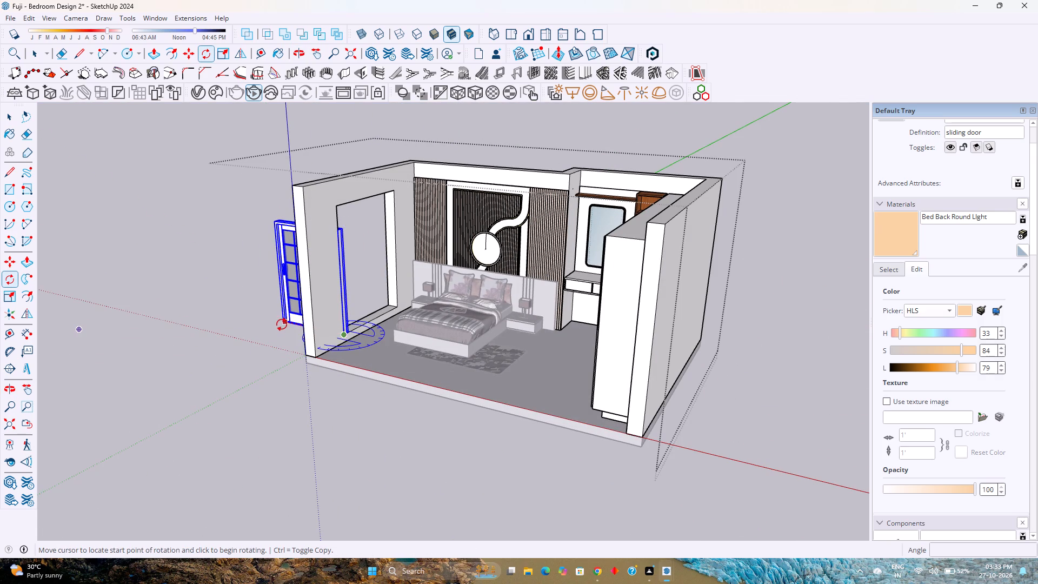
left_click(281, 324)
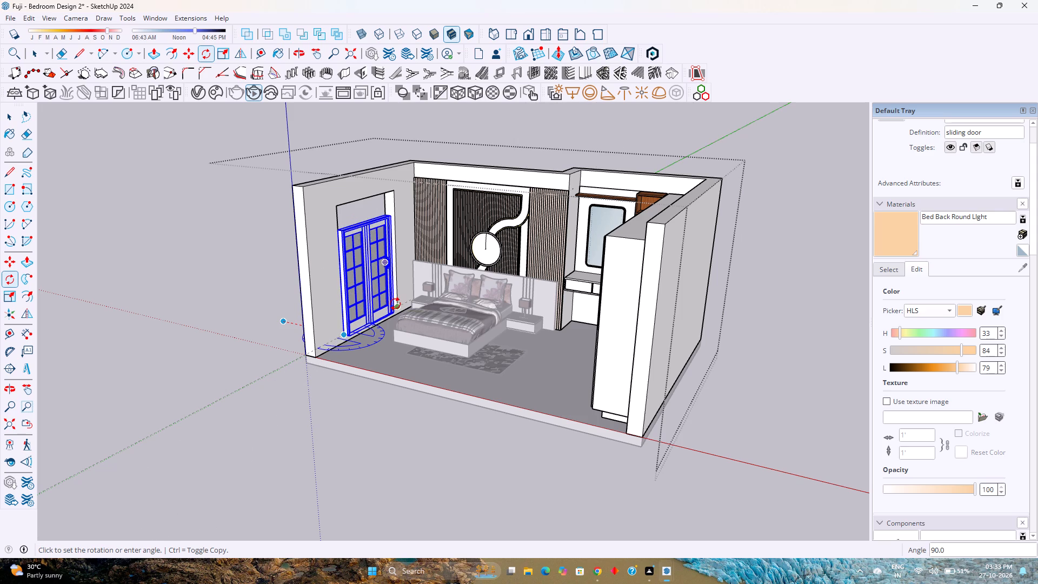
left_click(395, 304)
Scale the sliding door's width by about 1.25 to reach the uncovered side edge of the wall opening.
middle_click_drag(295, 324, 763, 315)
middle_click(764, 315)
middle_click_drag(433, 337, 582, 323)
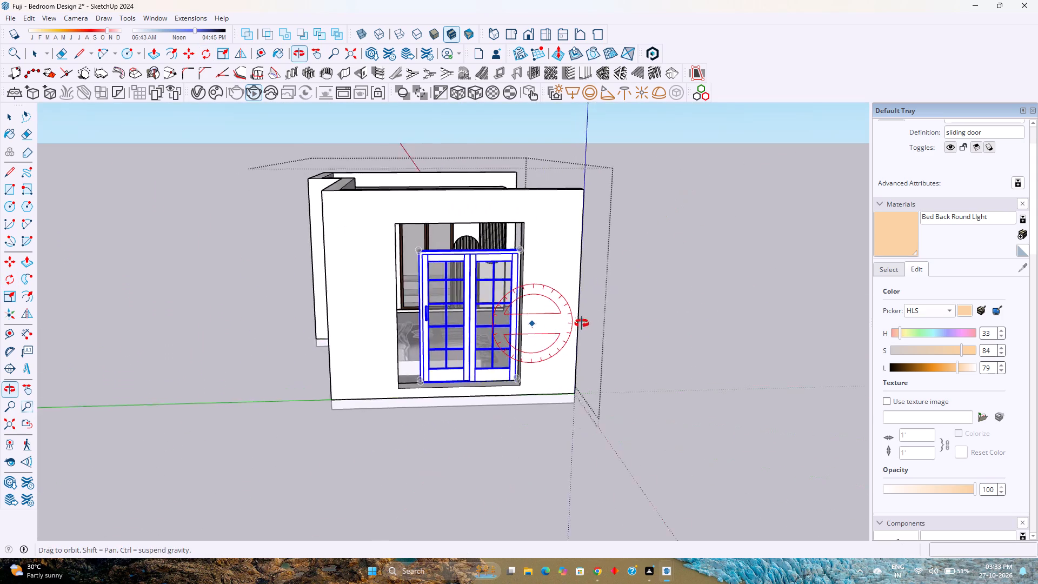
middle_click_drag(582, 323, 628, 322)
key("s")
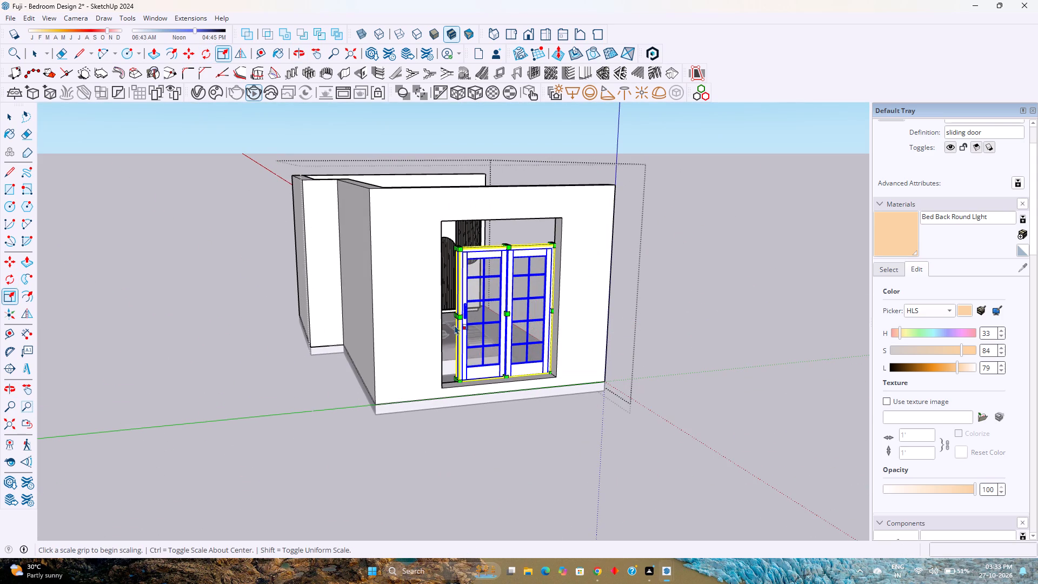
scroll(461, 317, "up", 12)
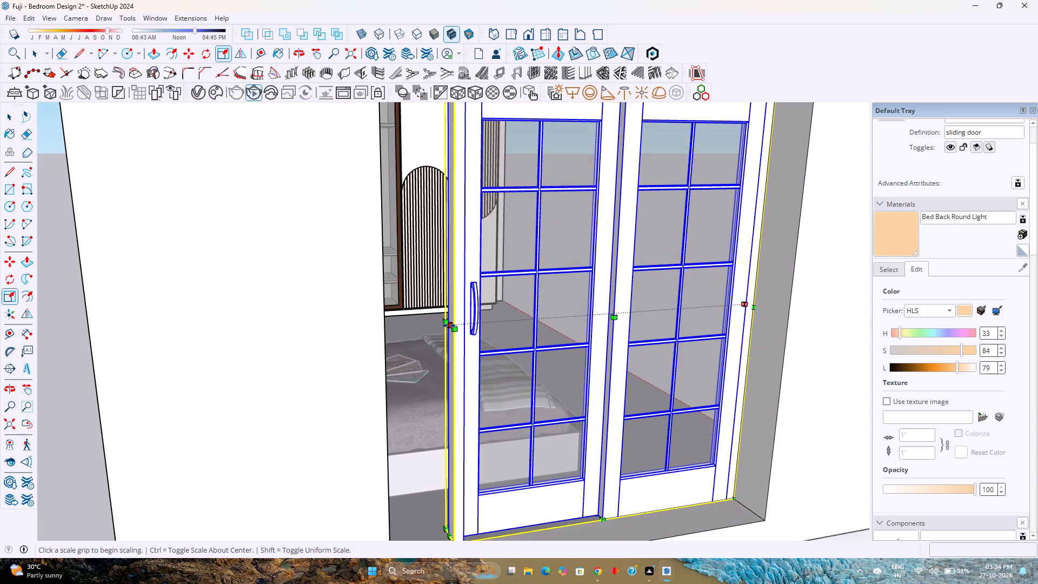
left_click(449, 326)
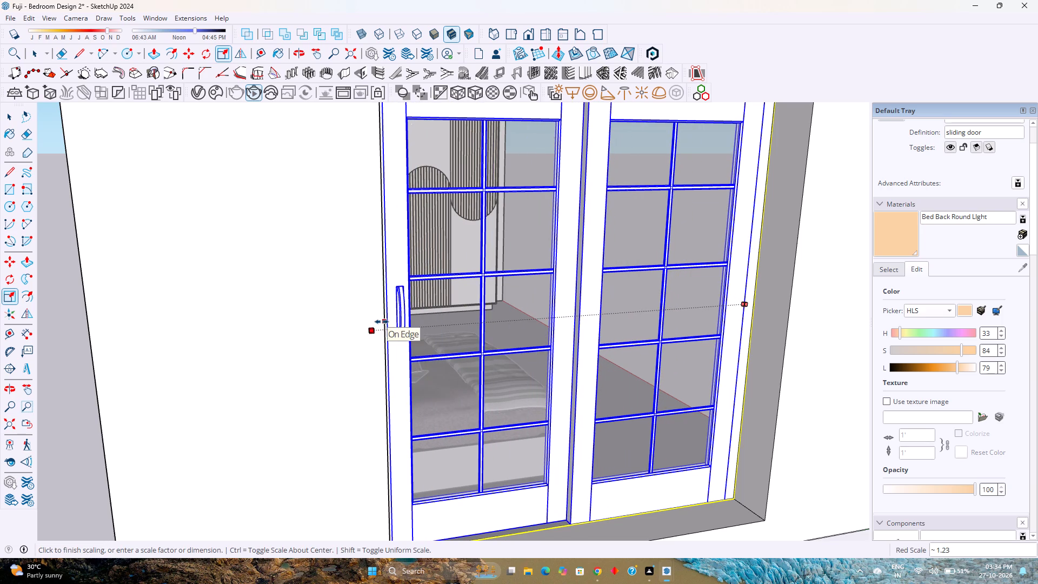
middle_click_drag(382, 322, 276, 326)
middle_click(276, 326)
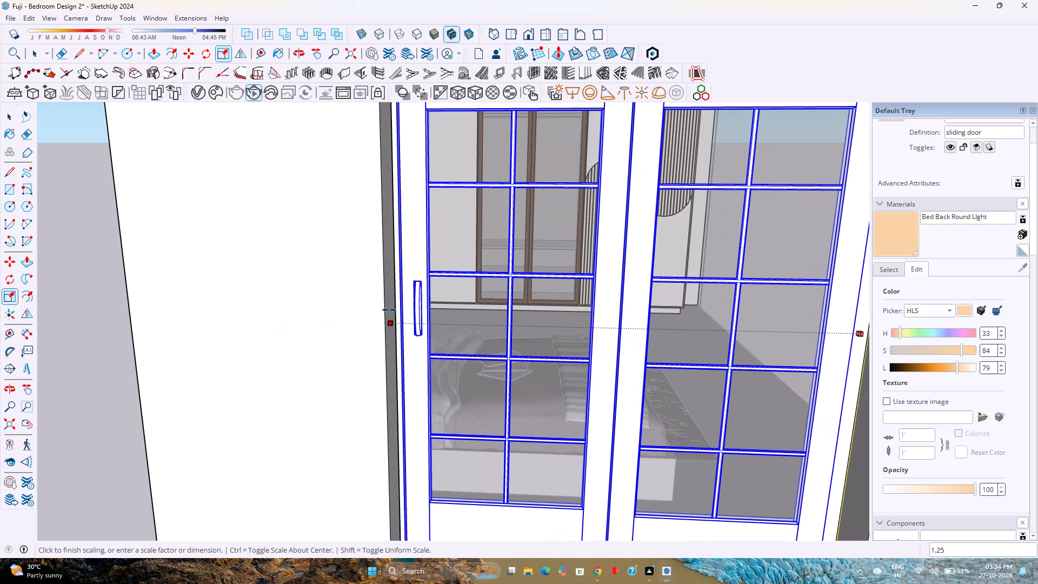
left_click(389, 310)
Scale the sliding door's height by about 1.22 up to the top edge of the wall opening.
scroll(448, 323, "down", 4)
middle_click_drag(469, 321, 451, 509, "shift")
scroll(558, 349, "up", 3)
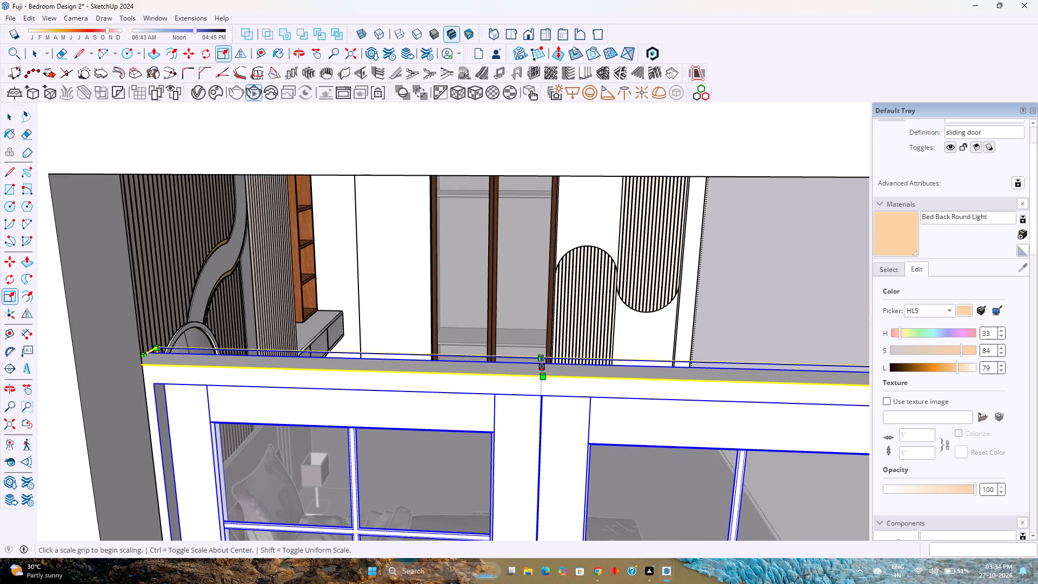
left_click(542, 362)
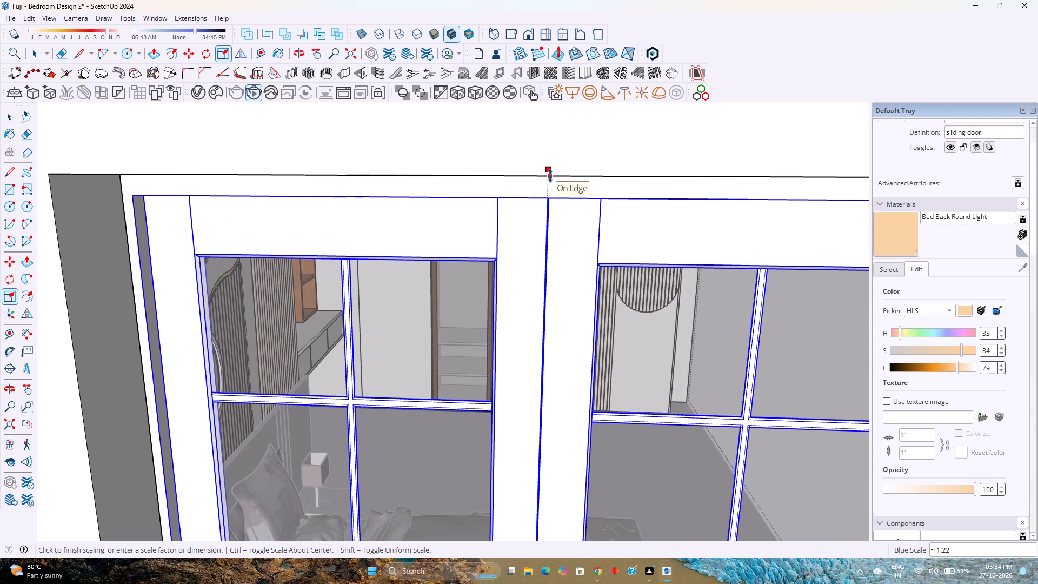
left_click(550, 176)
Move the sliding door by its bottom corner beside the bed into the wall opening, snapping it to the opening's inner corner.
scroll(537, 301, "down", 8)
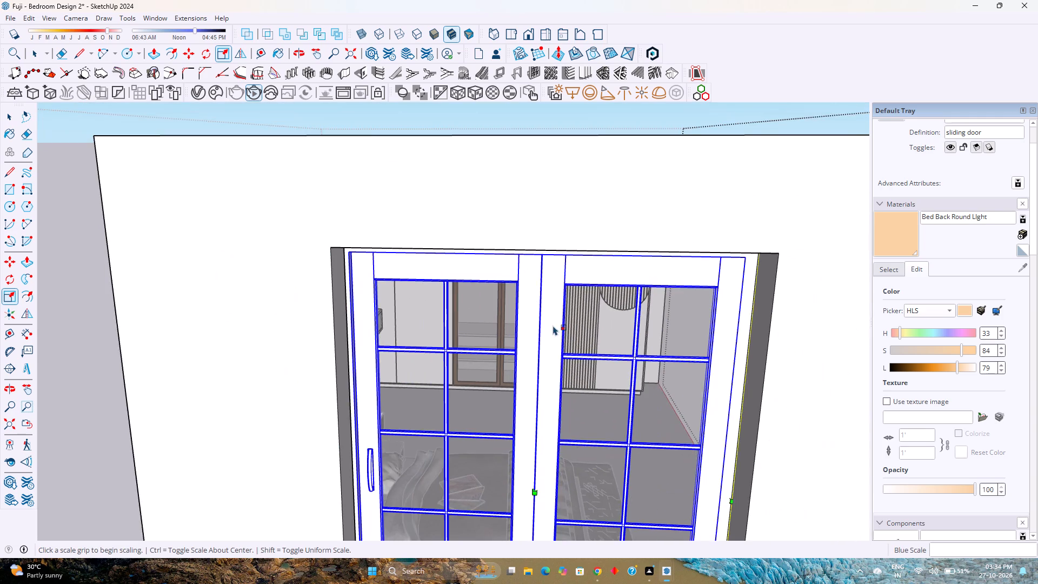
middle_click_drag(553, 326, 354, 379)
middle_click_drag(395, 391, 379, 296, "shift")
middle_click(379, 296, "shift")
scroll(401, 306, "down", 2)
middle_click_drag(423, 329, 74, 324)
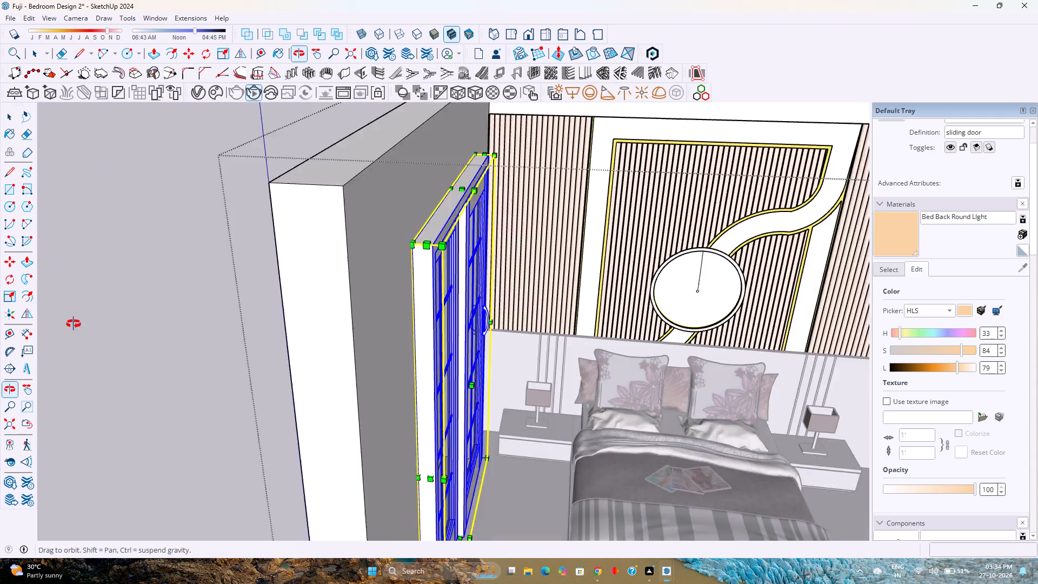
middle_click_drag(74, 324, 43, 316)
key("m")
scroll(524, 490, "up", 2)
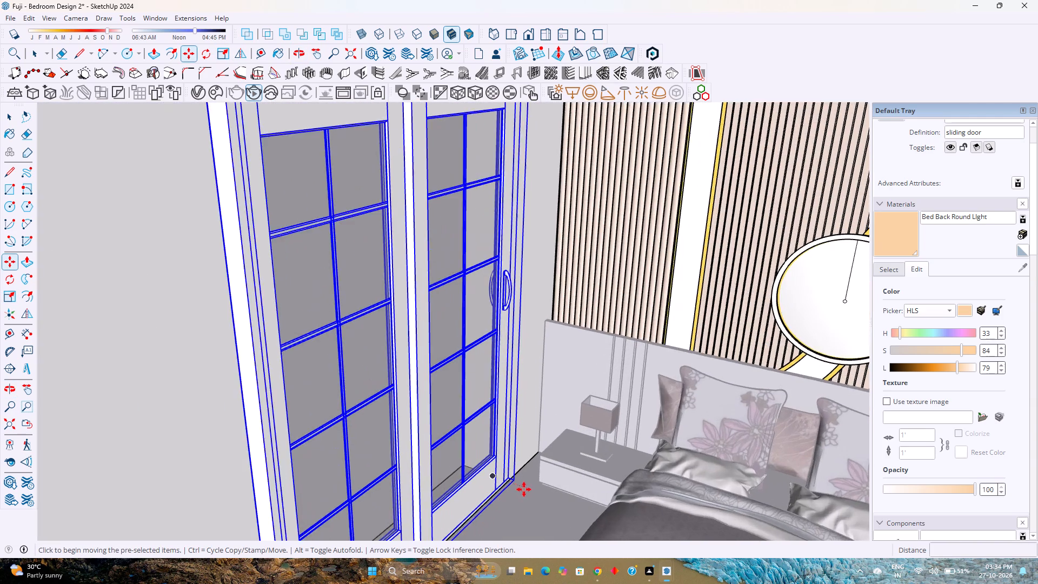
scroll(524, 489, "up", 9)
left_click(511, 476)
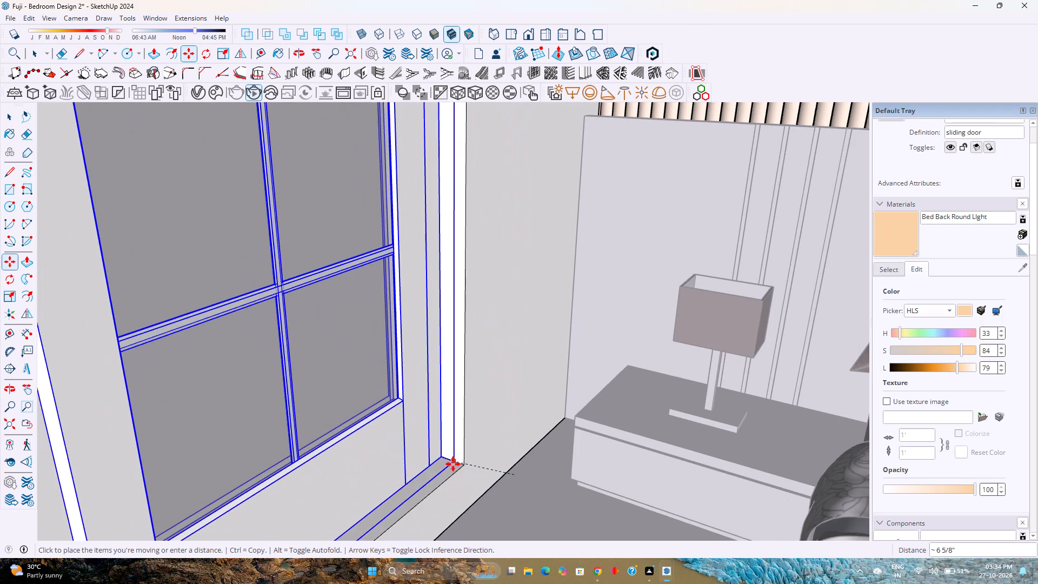
left_click(462, 466)
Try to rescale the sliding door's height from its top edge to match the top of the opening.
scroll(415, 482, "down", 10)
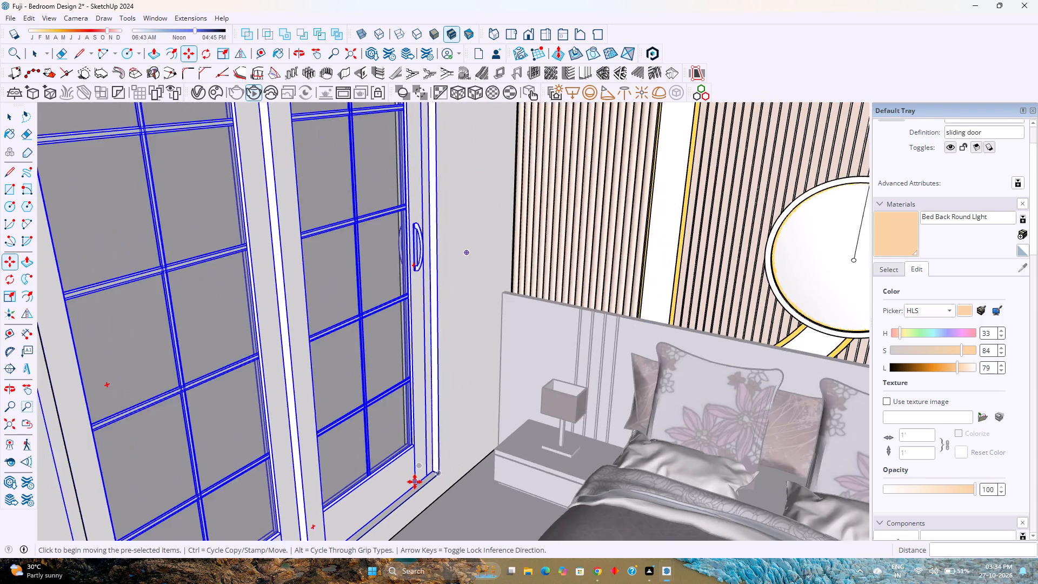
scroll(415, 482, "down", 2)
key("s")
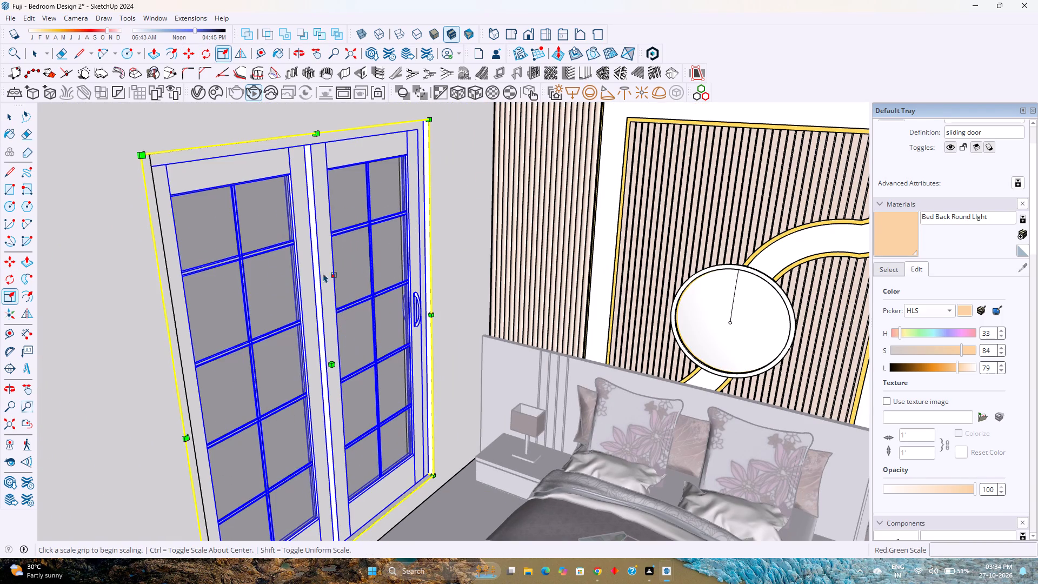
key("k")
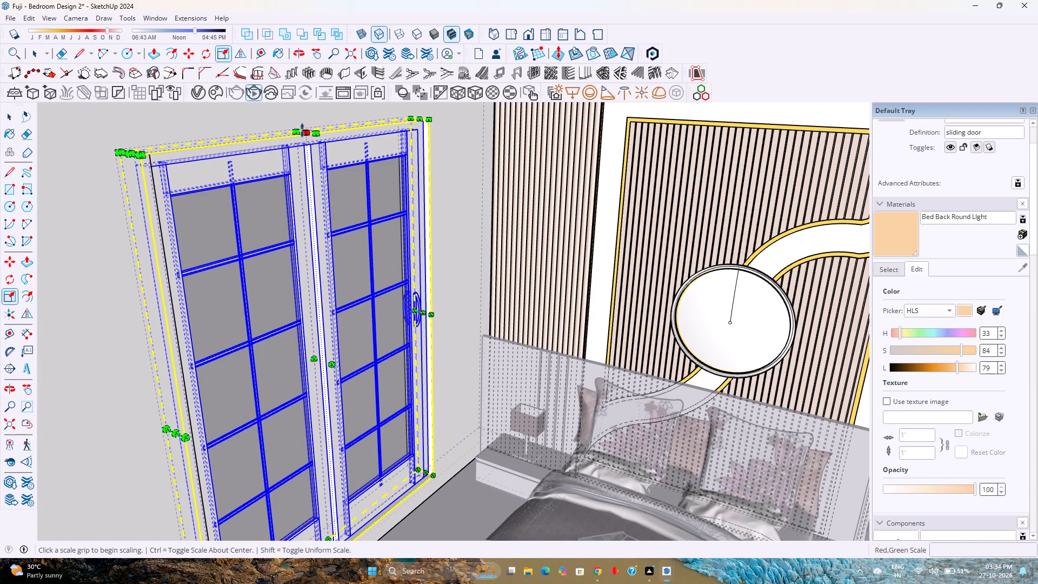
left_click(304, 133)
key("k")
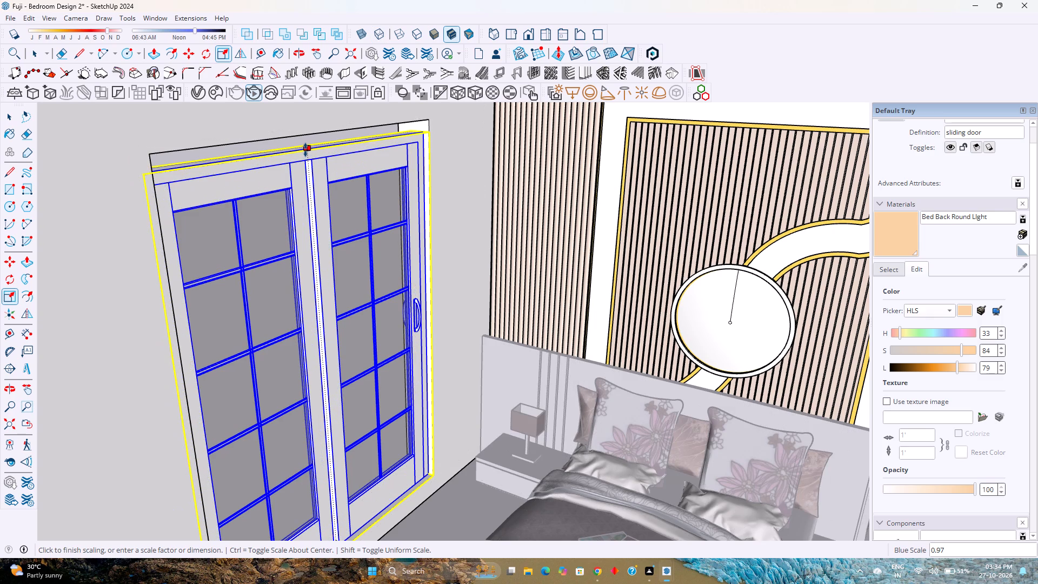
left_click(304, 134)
Scale the sliding door's width by about 1.06 to close the gap at the opening's far side, and deselect it.
middle_click_drag(294, 222, 196, 243)
scroll(196, 243, "down", 2)
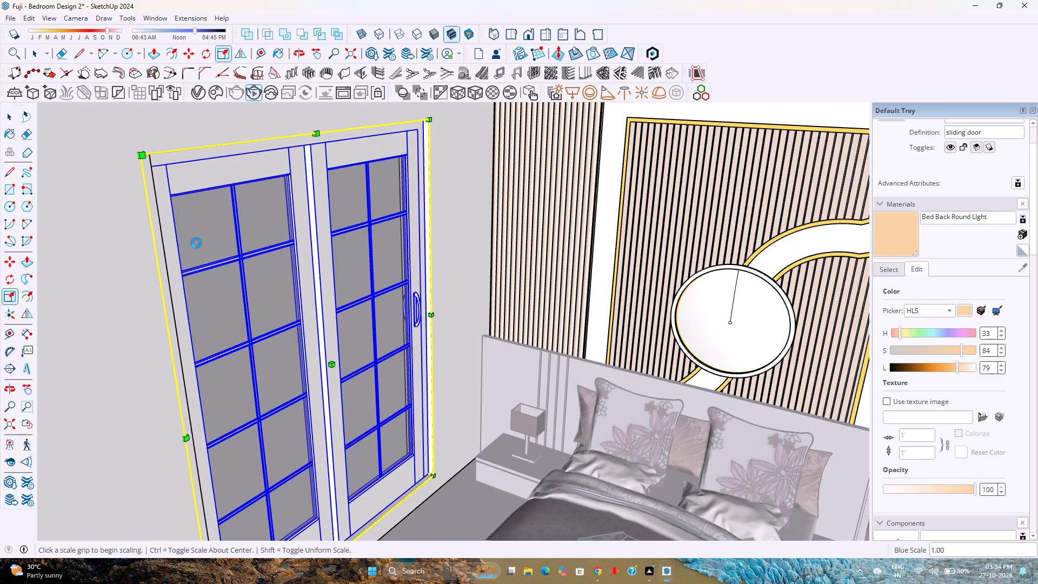
scroll(196, 243, "down", 3)
scroll(209, 291, "down", 6)
middle_click_drag(209, 291, 408, 298)
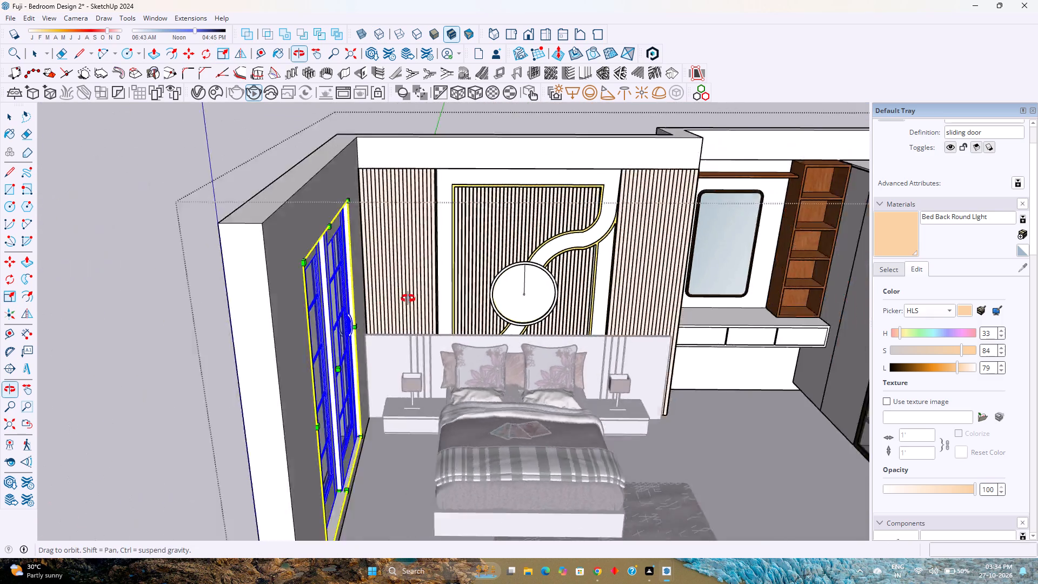
middle_click_drag(408, 298, 761, 283)
middle_click(761, 283)
middle_click_drag(547, 351, 443, 359)
middle_click(443, 359)
key("k")
middle_click_drag(429, 362, 613, 398)
scroll(767, 359, "up", 9)
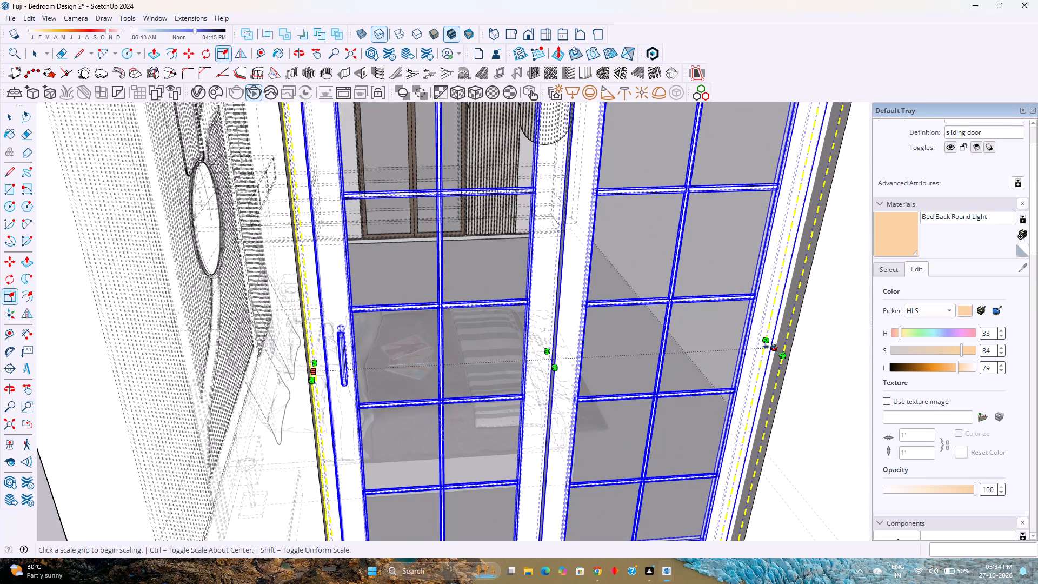
left_click(770, 347)
key("k")
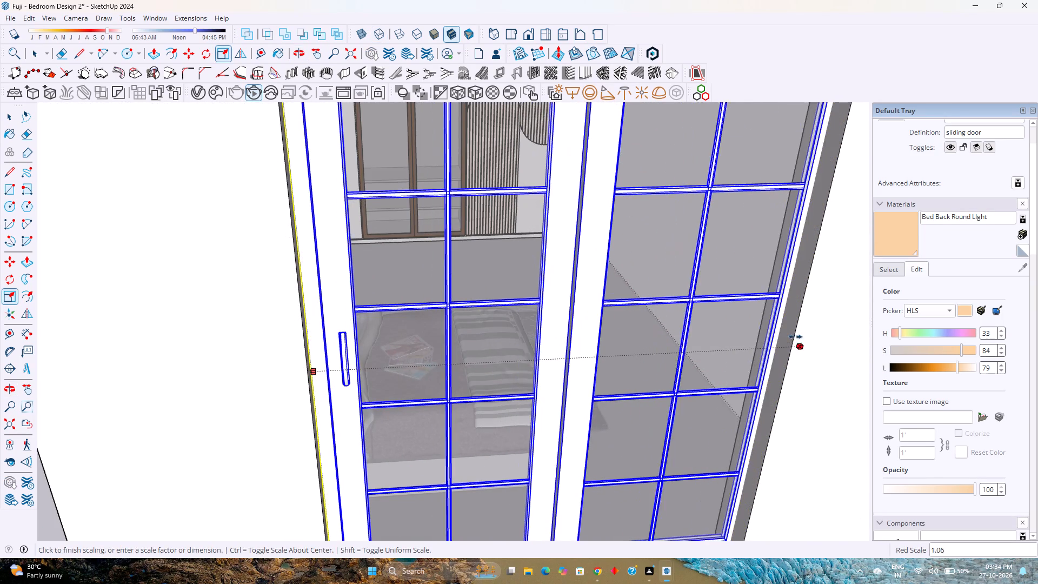
left_click(796, 335)
scroll(682, 358, "down", 4)
middle_click_drag(682, 358, 497, 315)
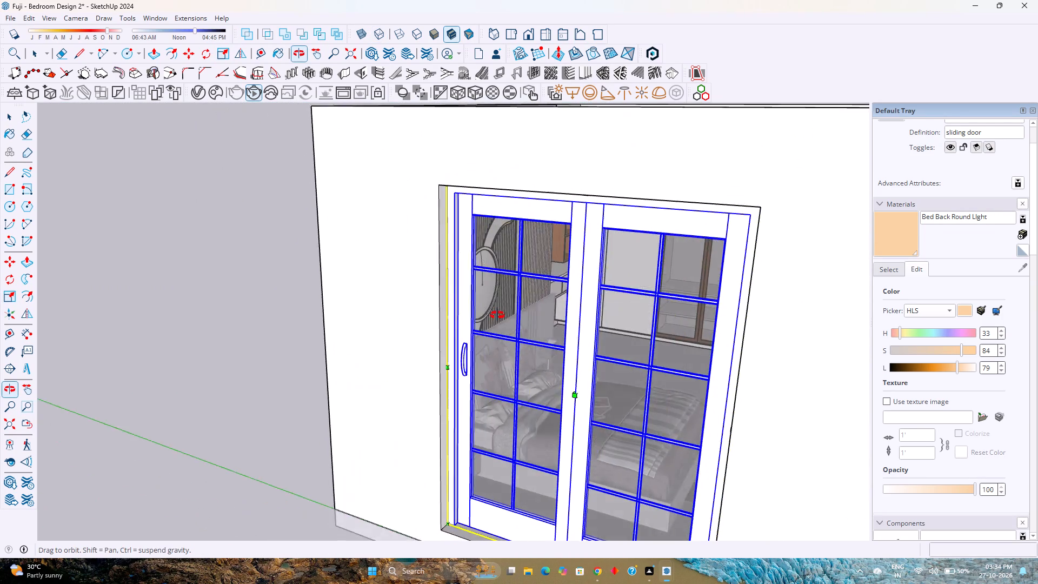
middle_click_drag(497, 315, 468, 321)
middle_click_drag(446, 332, 436, 339)
scroll(457, 381, "down", 1)
key("space")
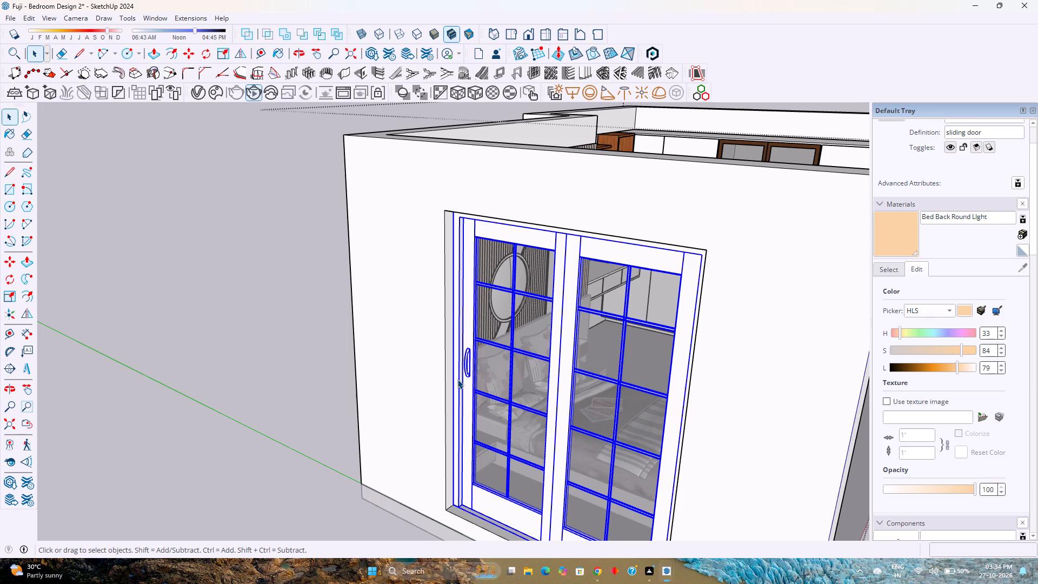
key("Escape")
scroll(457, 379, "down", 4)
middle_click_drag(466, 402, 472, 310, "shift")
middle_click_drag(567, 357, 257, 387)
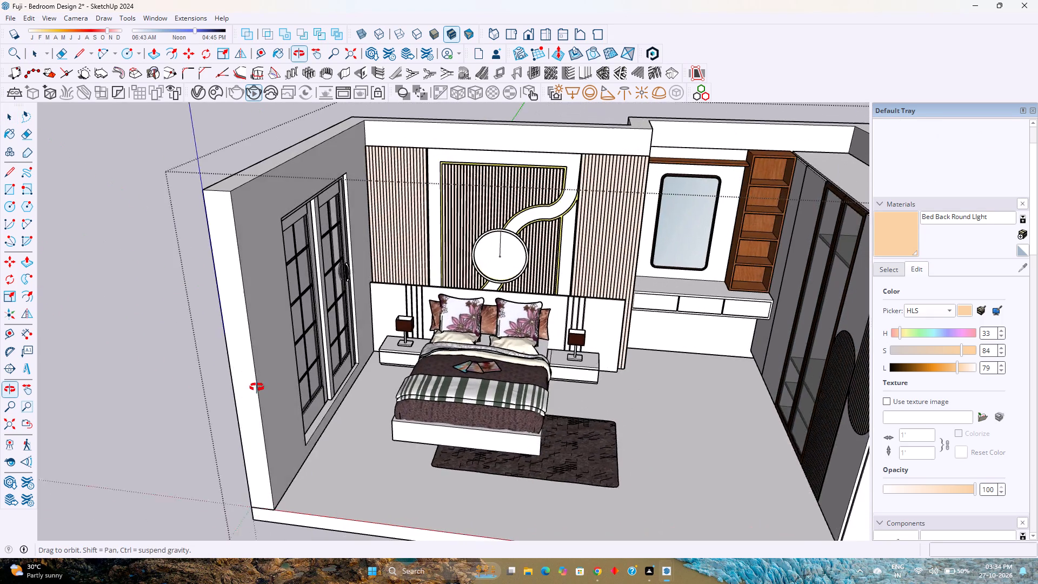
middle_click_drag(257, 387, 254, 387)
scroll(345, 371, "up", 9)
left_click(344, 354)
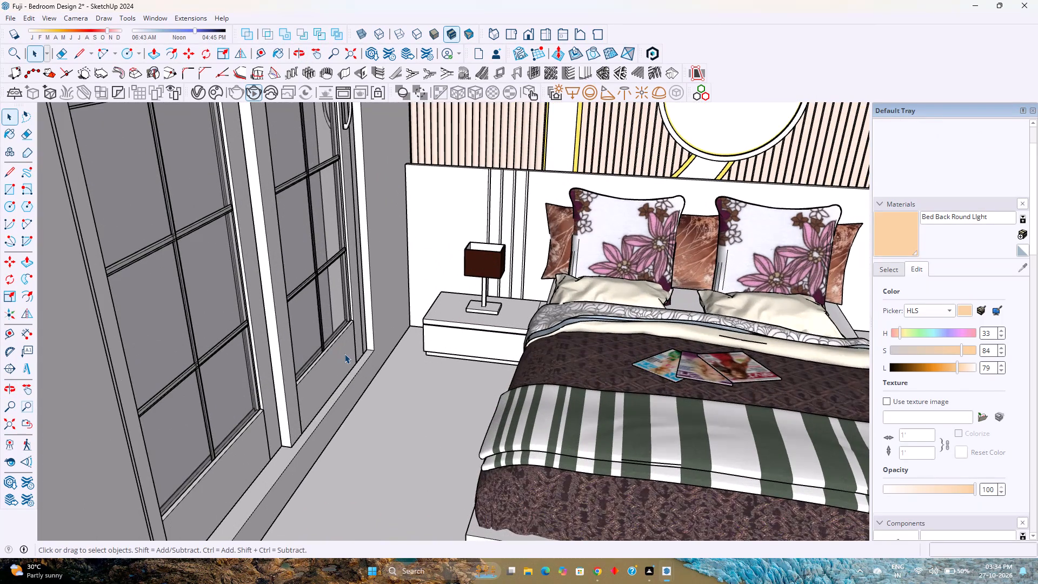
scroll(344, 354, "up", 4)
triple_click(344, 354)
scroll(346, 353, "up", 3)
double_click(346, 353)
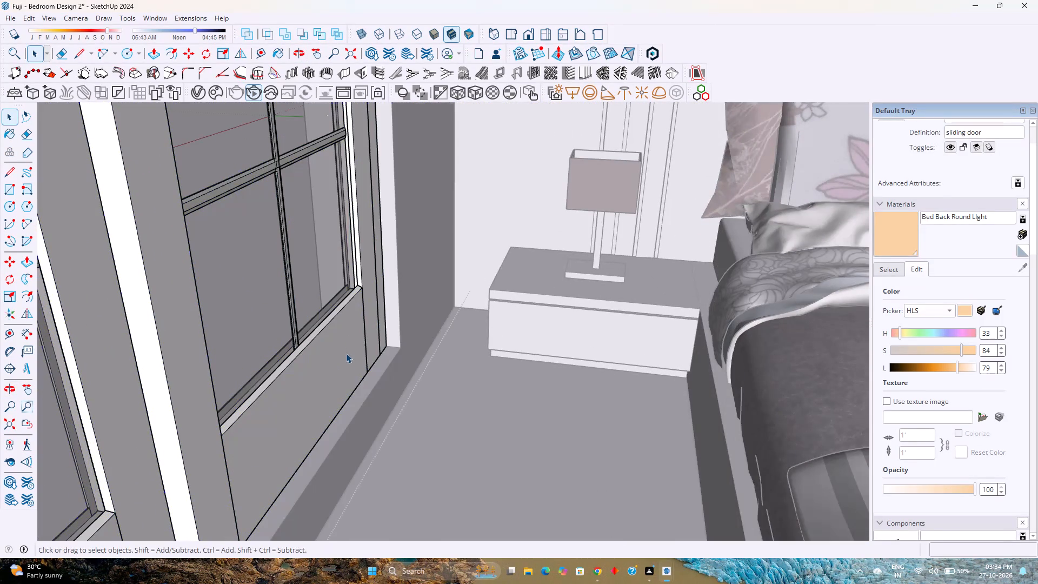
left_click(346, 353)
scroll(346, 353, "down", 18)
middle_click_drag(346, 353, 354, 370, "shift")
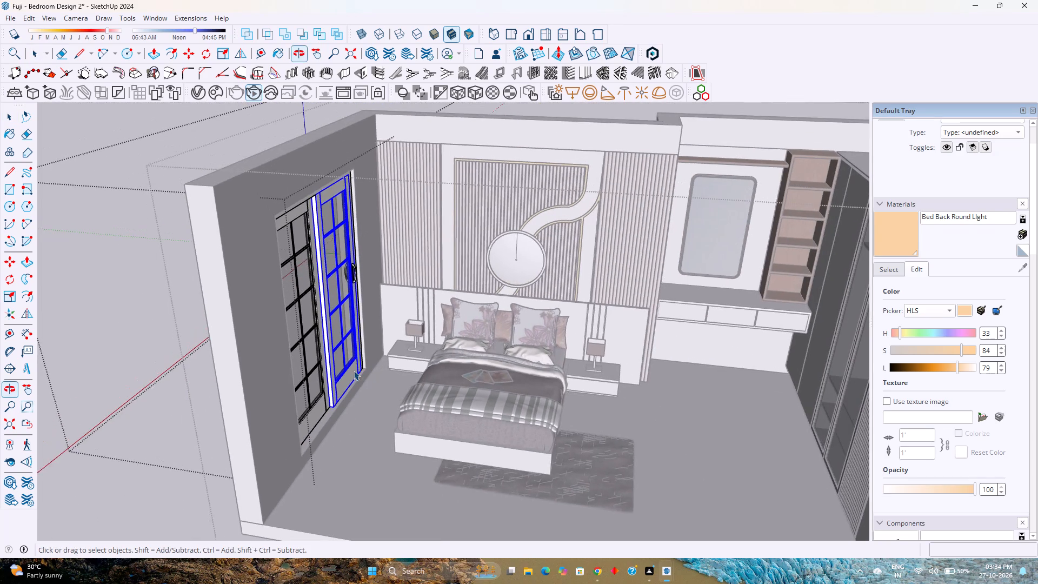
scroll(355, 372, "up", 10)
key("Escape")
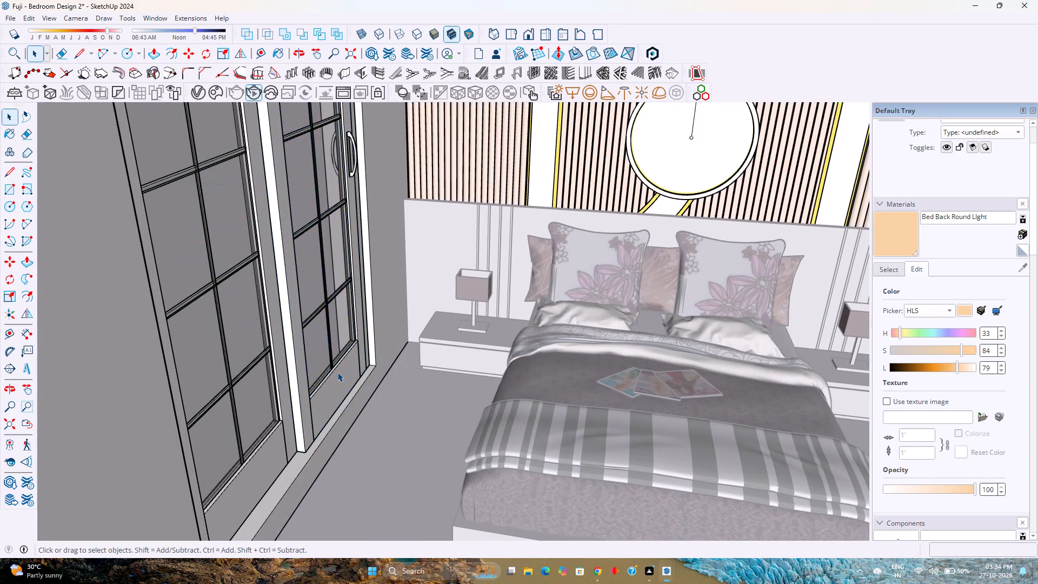
Move the whole sliding door 1 1/2" through the wall opening's depth toward the wall's outer face, and deselect it.
left_click(337, 372)
middle_click_drag(337, 372, 540, 339)
middle_click(540, 339)
middle_click(542, 339)
middle_click(542, 339)
middle_click_drag(542, 339, 525, 348)
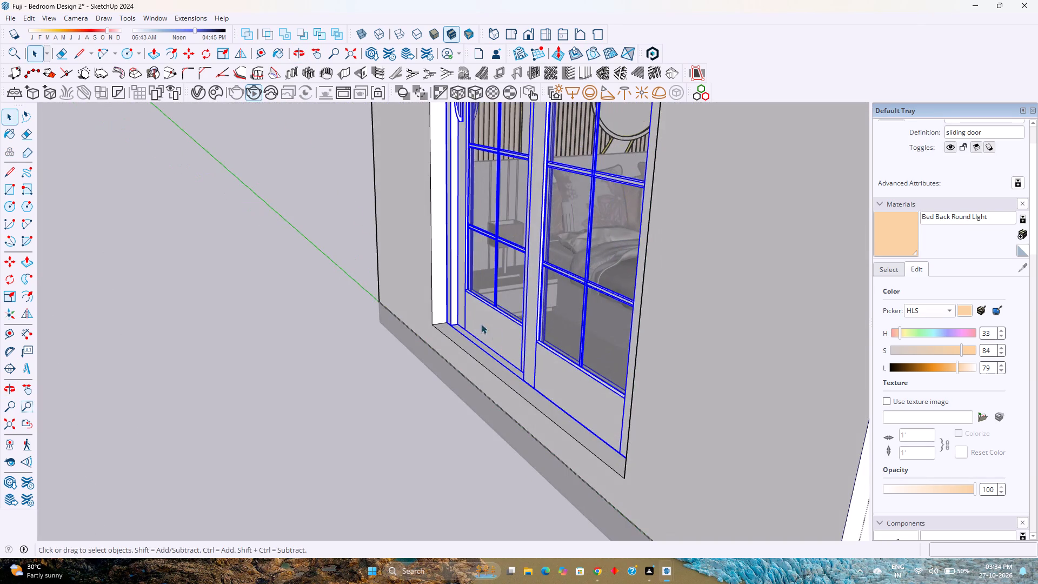
scroll(416, 317, "up", 8)
key("m")
left_click(467, 323)
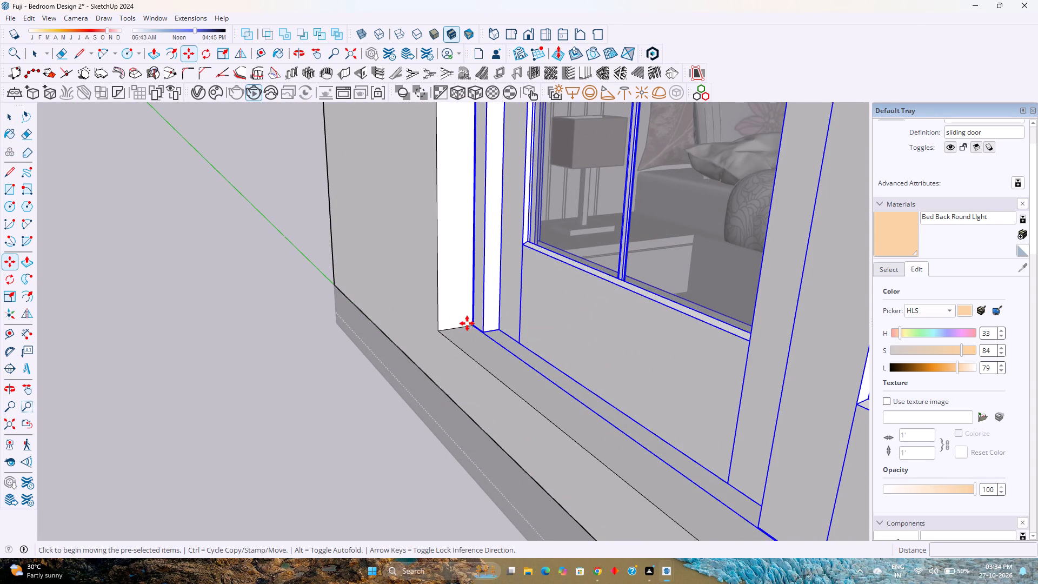
left_click(459, 326)
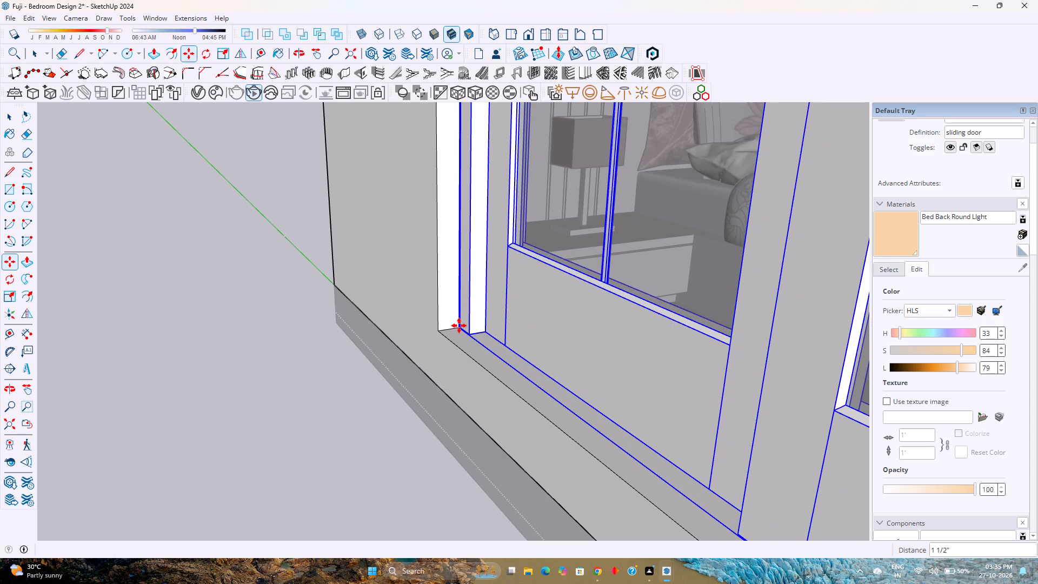
key("space")
key("Escape")
Save the bedroom model with the repositioned sliding door.
scroll(459, 326, "down", 18)
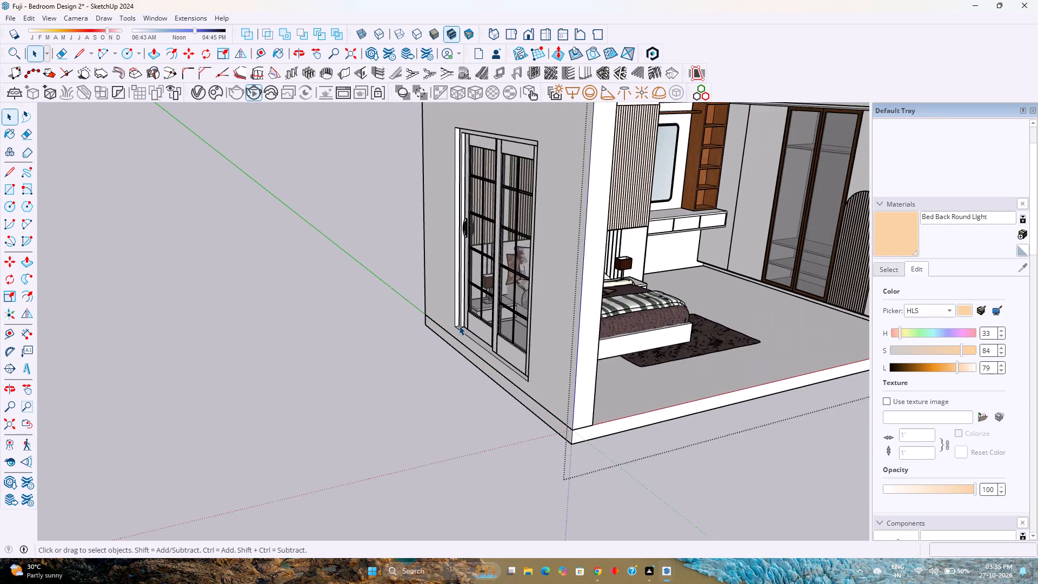
scroll(459, 326, "down", 1)
middle_click_drag(459, 326, 407, 400, "shift")
middle_click_drag(411, 405, 582, 303)
middle_click_drag(582, 303, 218, 382)
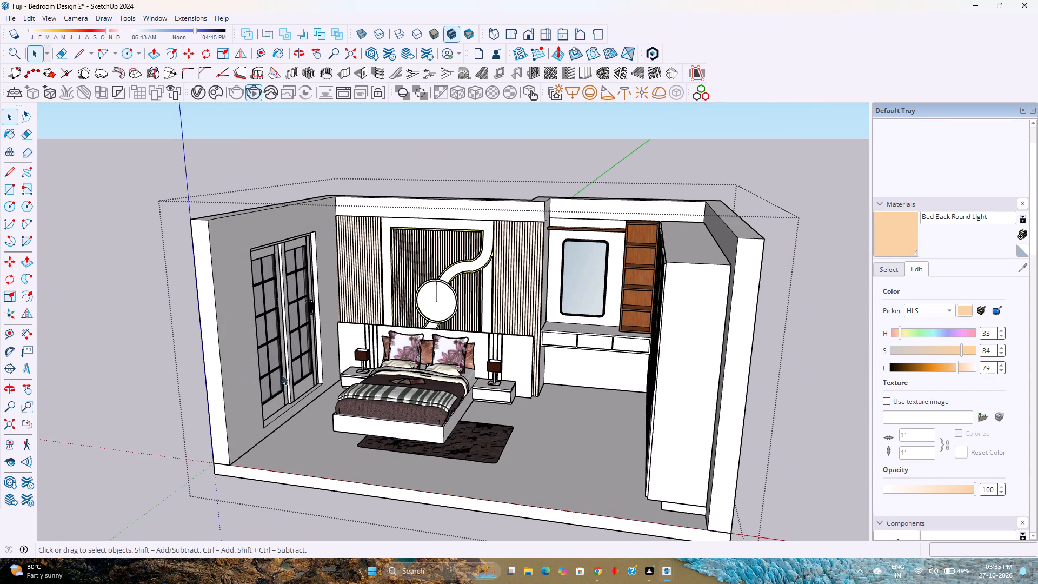
middle_click_drag(342, 374, 309, 391, "shift")
middle_click_drag(314, 393, 387, 372)
key("ctrl+s")
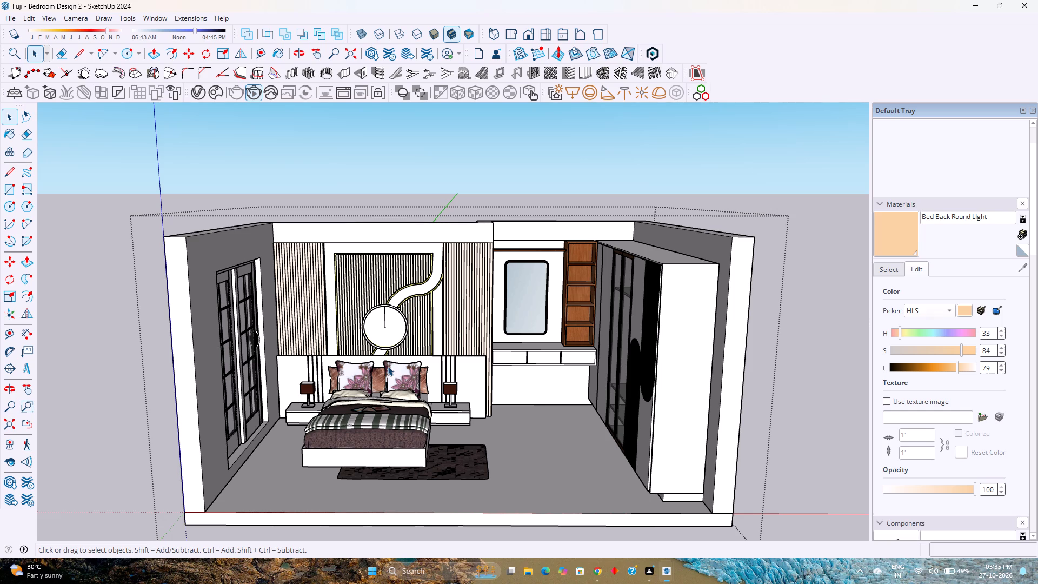
Examine the furnished room from several angles, checking the sliding door, bed wall, dressing unit and wardrobe.
scroll(428, 347, "down", 5)
scroll(481, 365, "up", 10)
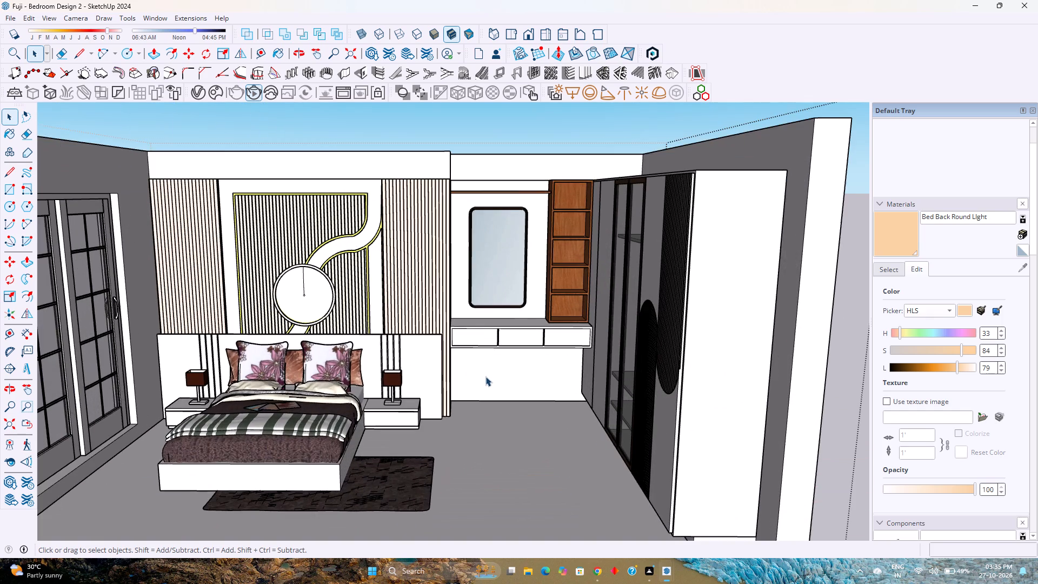
middle_click_drag(485, 376, 473, 357)
scroll(336, 350, "up", 1)
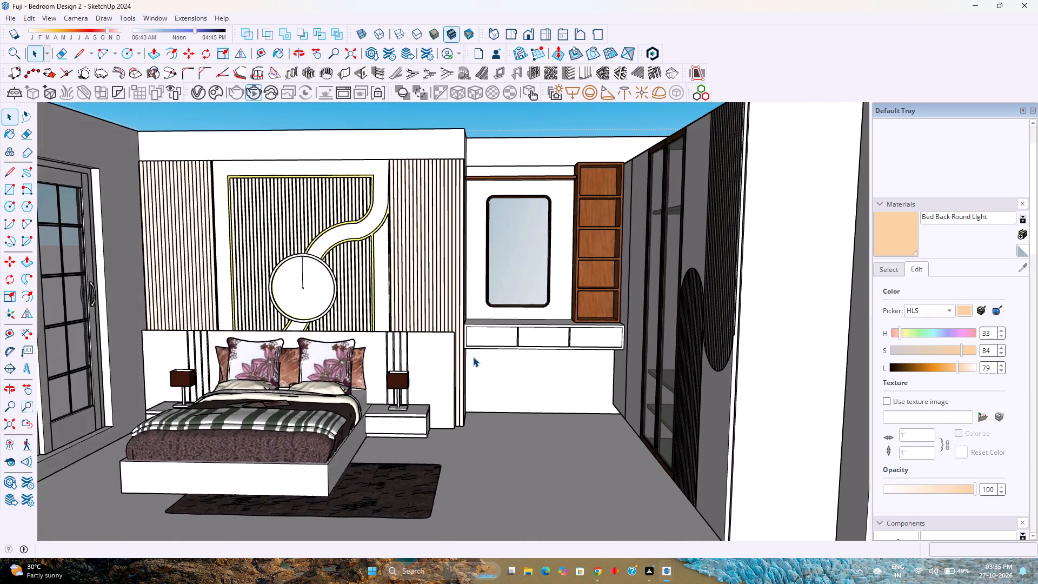
scroll(473, 357, "down", 6)
middle_click_drag(464, 369, 484, 298)
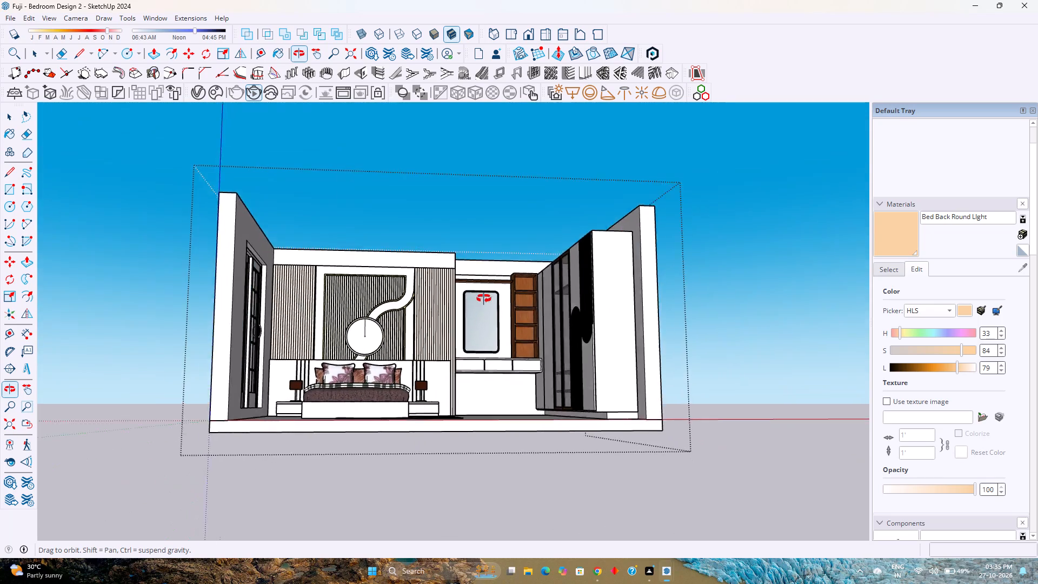
middle_click_drag(484, 298, 697, 396)
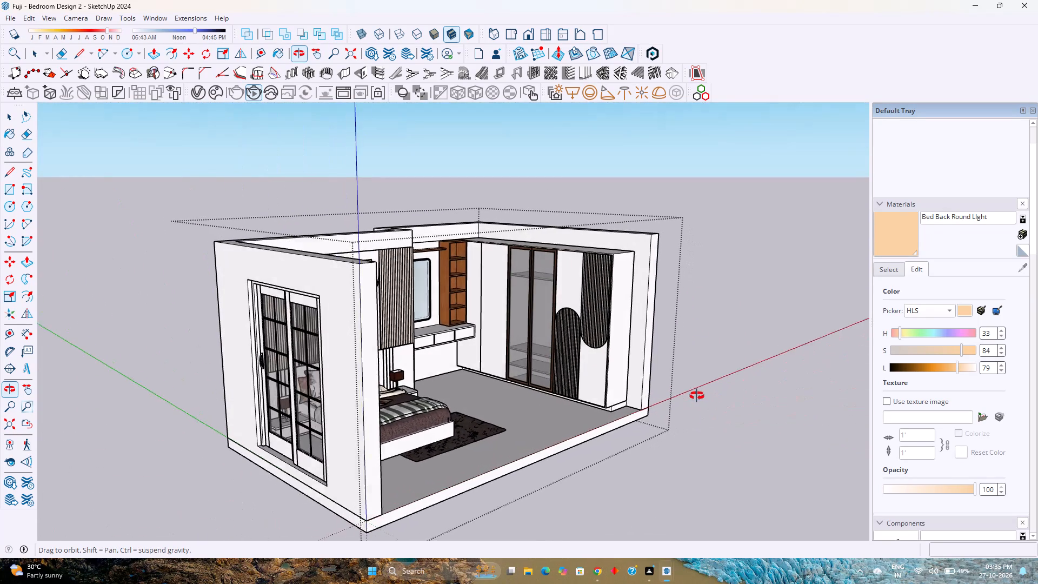
middle_click_drag(697, 396, 700, 396)
middle_click(700, 396)
scroll(500, 375, "up", 3)
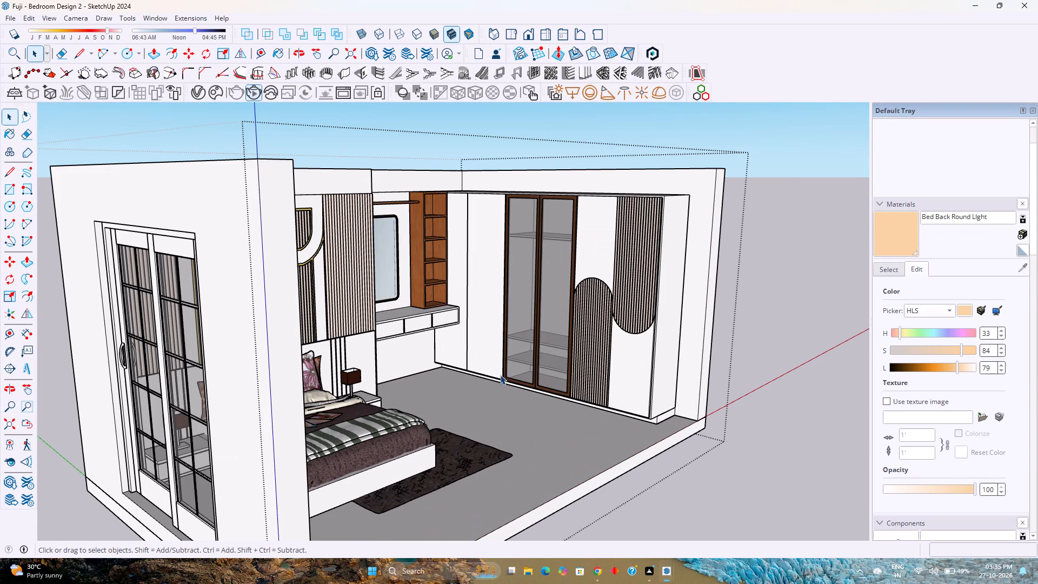
scroll(507, 371, "up", 1)
scroll(507, 371, "down", 1)
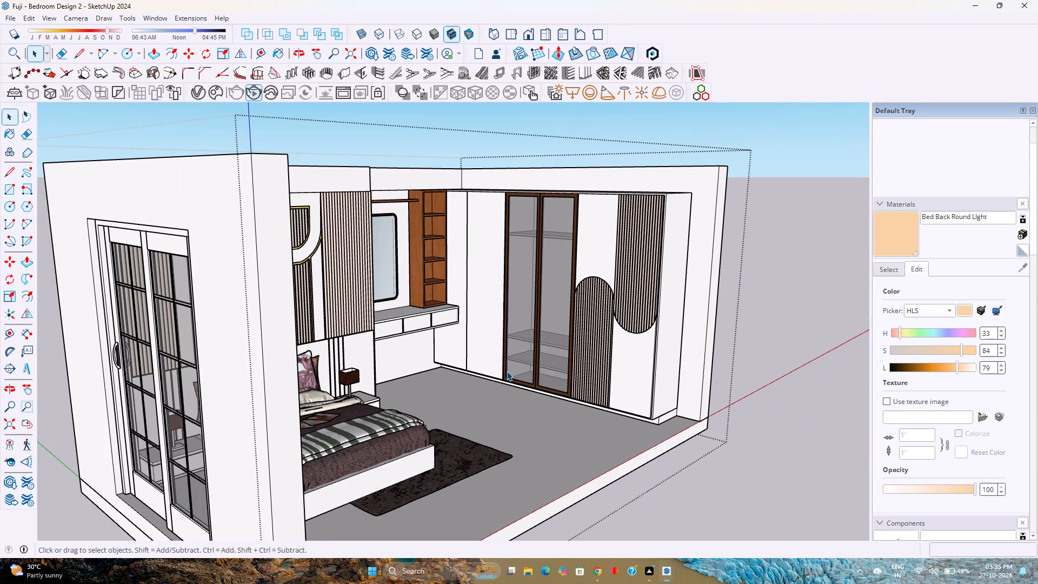
scroll(507, 371, "down", 3)
middle_click_drag(507, 371, 260, 455)
middle_click(260, 454)
middle_click(260, 454)
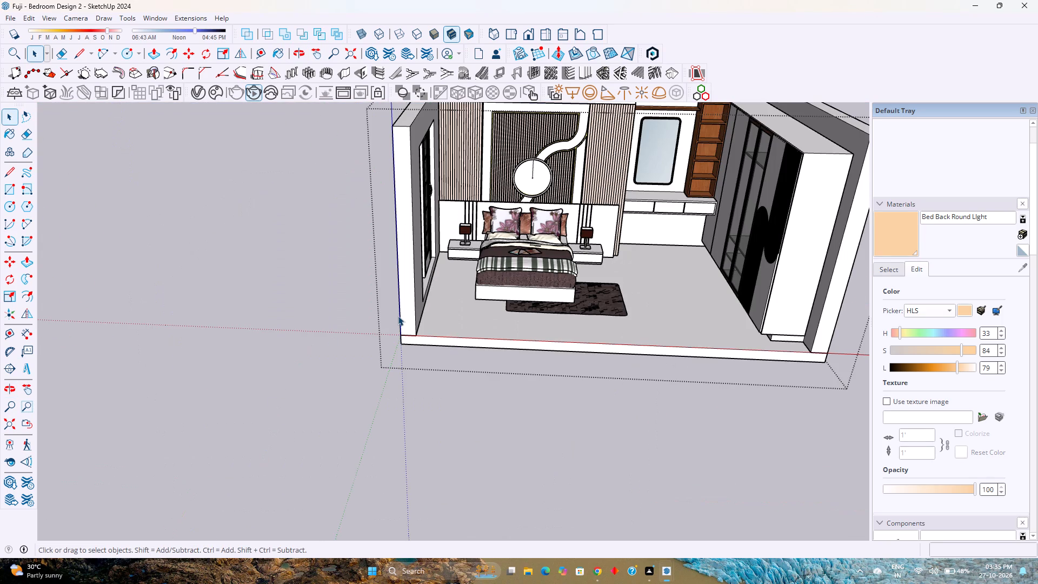
middle_click_drag(477, 326, 314, 417, "shift")
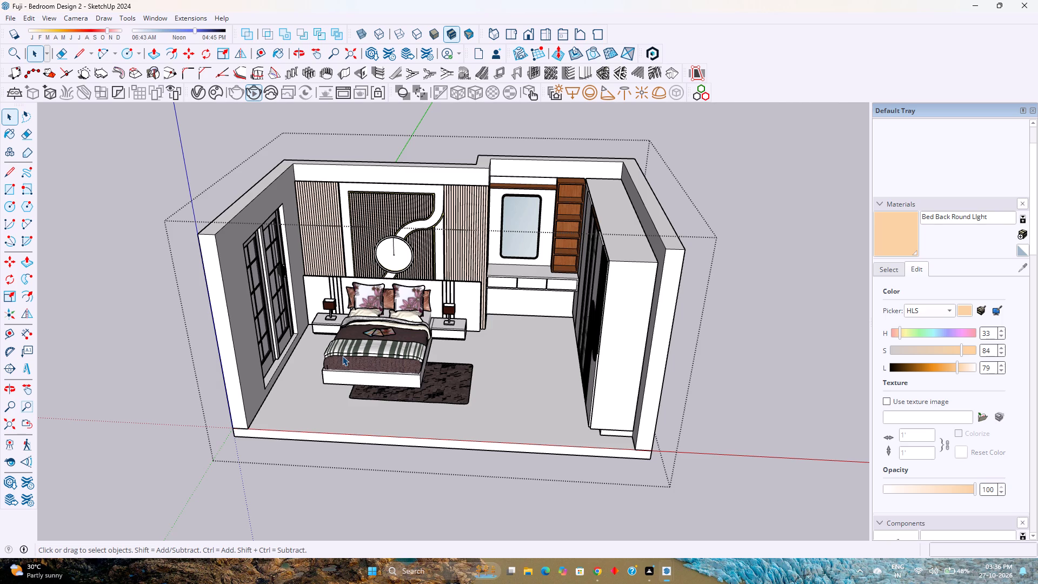
scroll(515, 290, "down", 4)
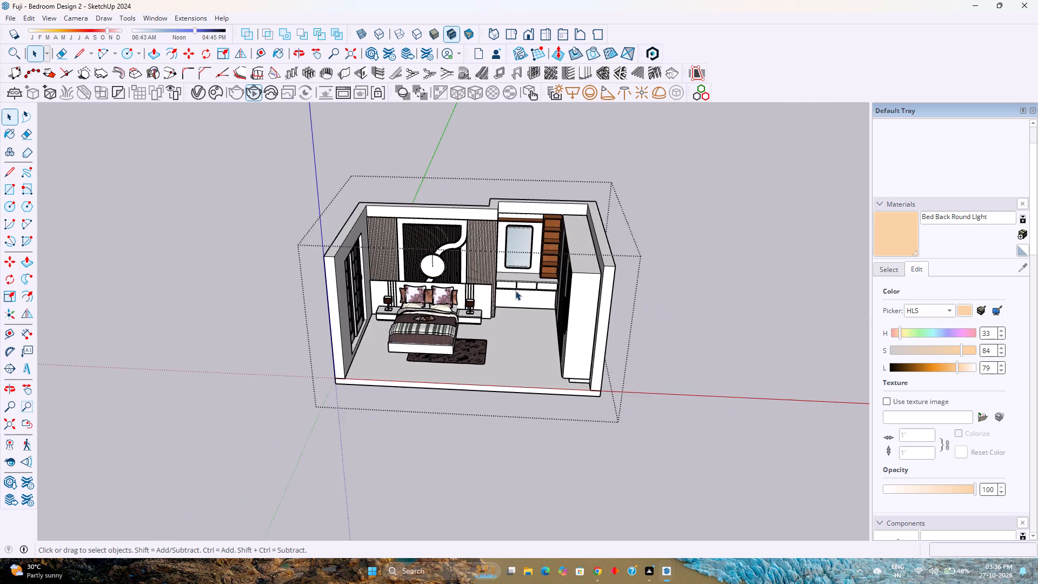
scroll(515, 290, "up", 1)
middle_click_drag(515, 290, 553, 189)
middle_click(553, 189)
scroll(506, 293, "up", 1)
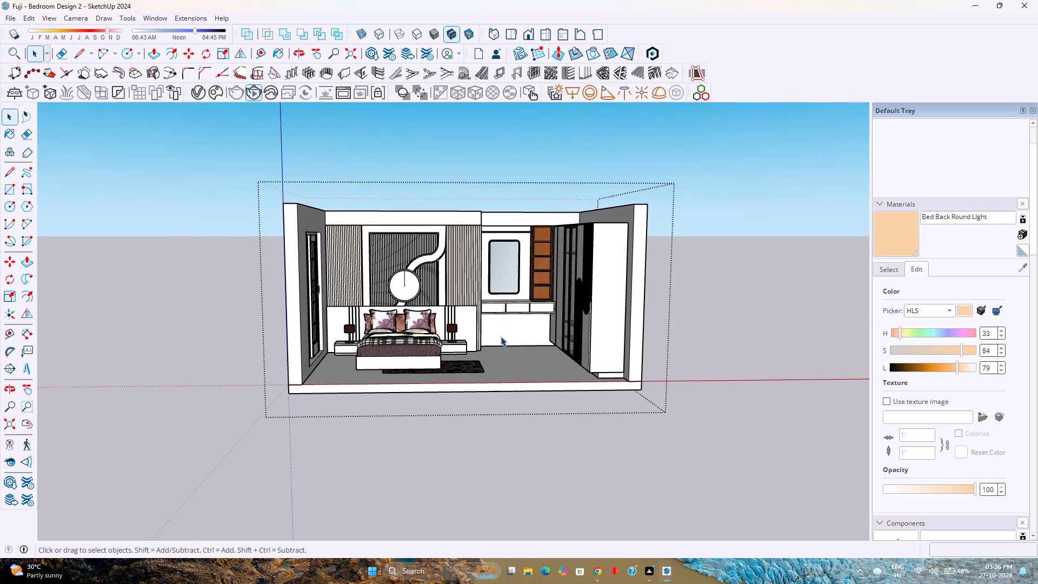
scroll(501, 336, "up", 3)
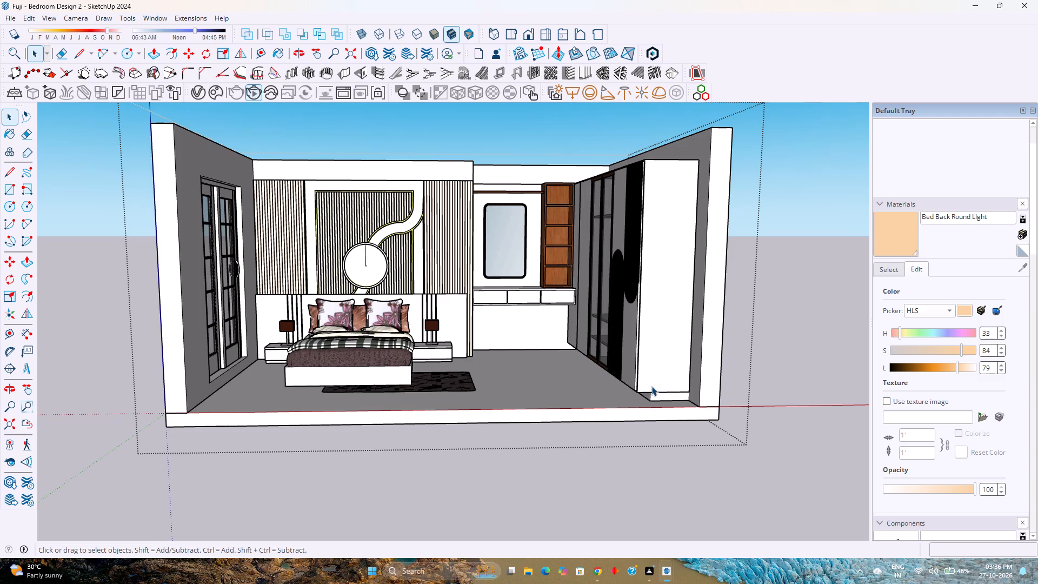
scroll(649, 380, "down", 3)
middle_click_drag(649, 380, 654, 427)
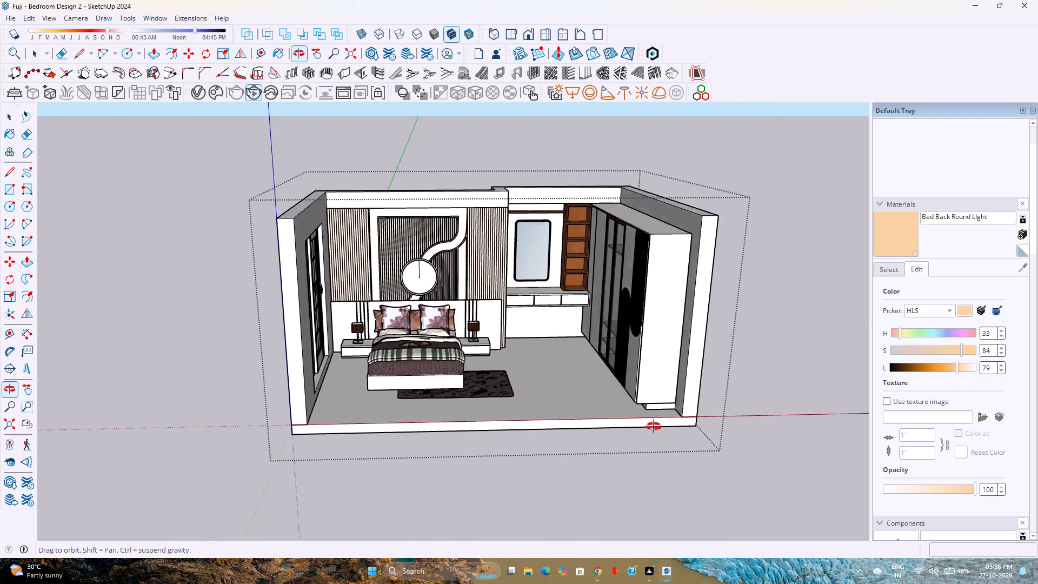
middle_click_drag(654, 427, 658, 426)
scroll(521, 401, "up", 1)
middle_click_drag(516, 401, 495, 340)
scroll(468, 369, "up", 3)
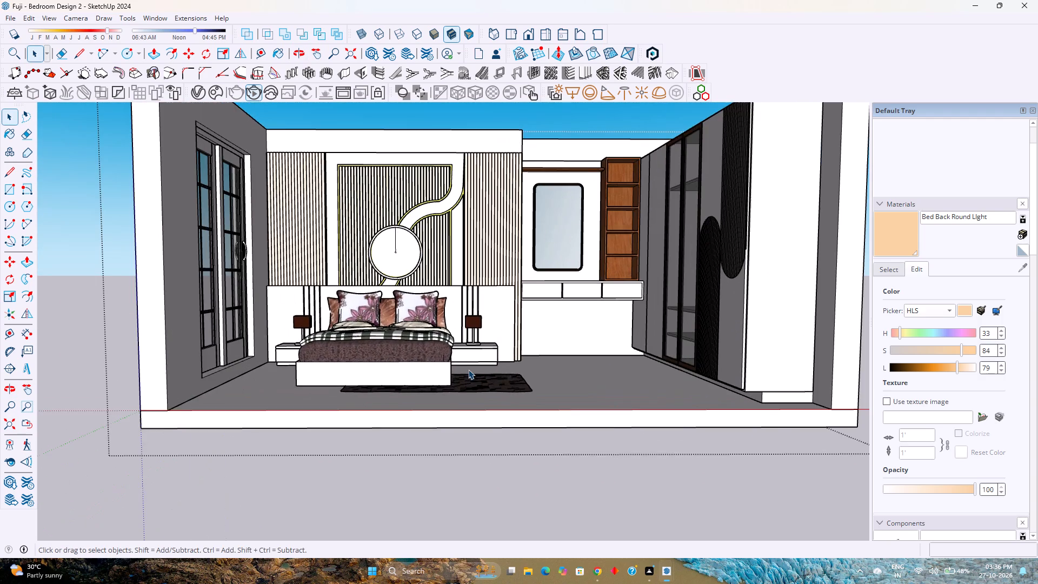
middle_click_drag(468, 370, 472, 419)
scroll(469, 393, "down", 2)
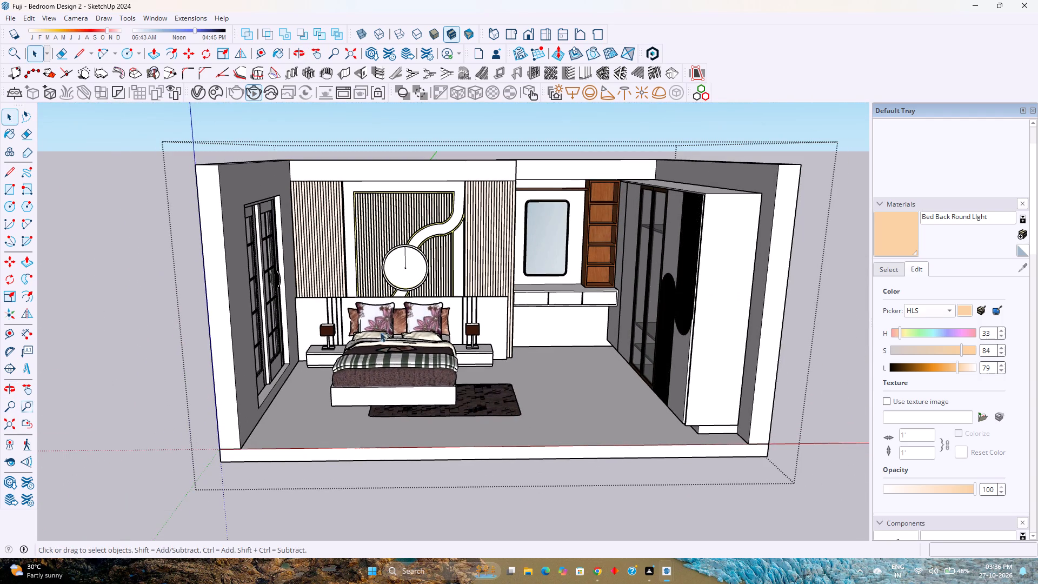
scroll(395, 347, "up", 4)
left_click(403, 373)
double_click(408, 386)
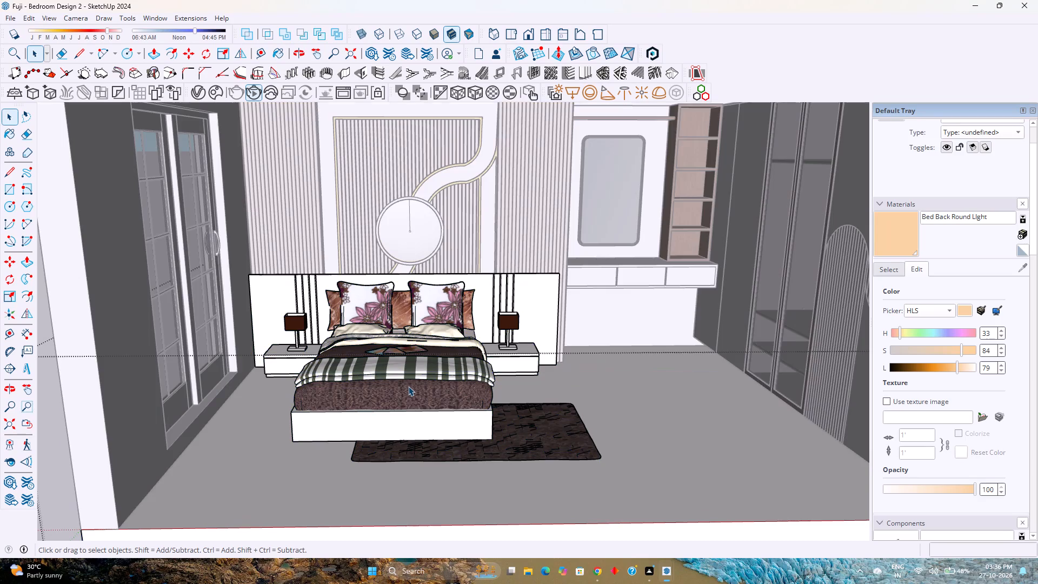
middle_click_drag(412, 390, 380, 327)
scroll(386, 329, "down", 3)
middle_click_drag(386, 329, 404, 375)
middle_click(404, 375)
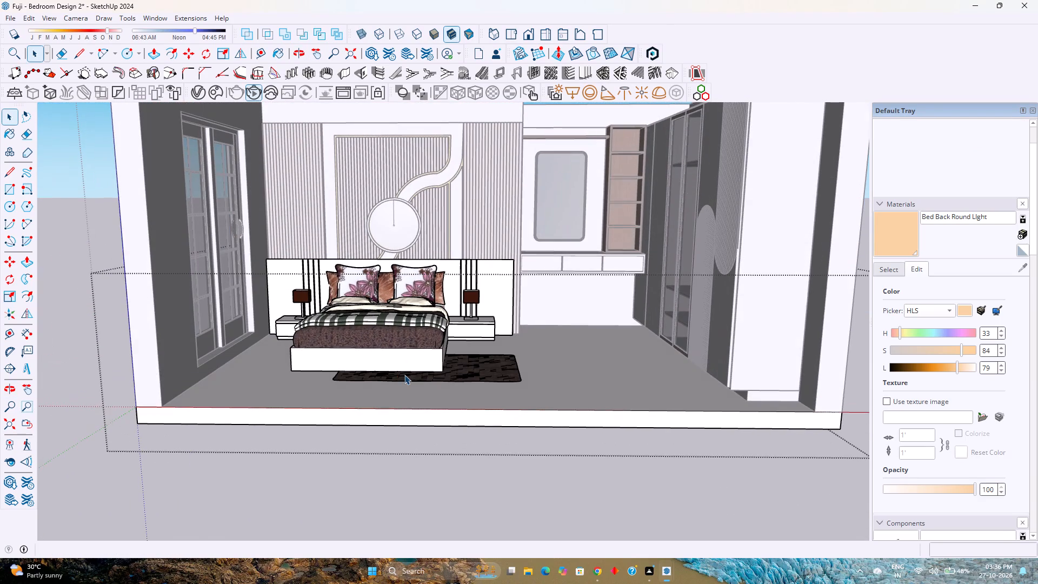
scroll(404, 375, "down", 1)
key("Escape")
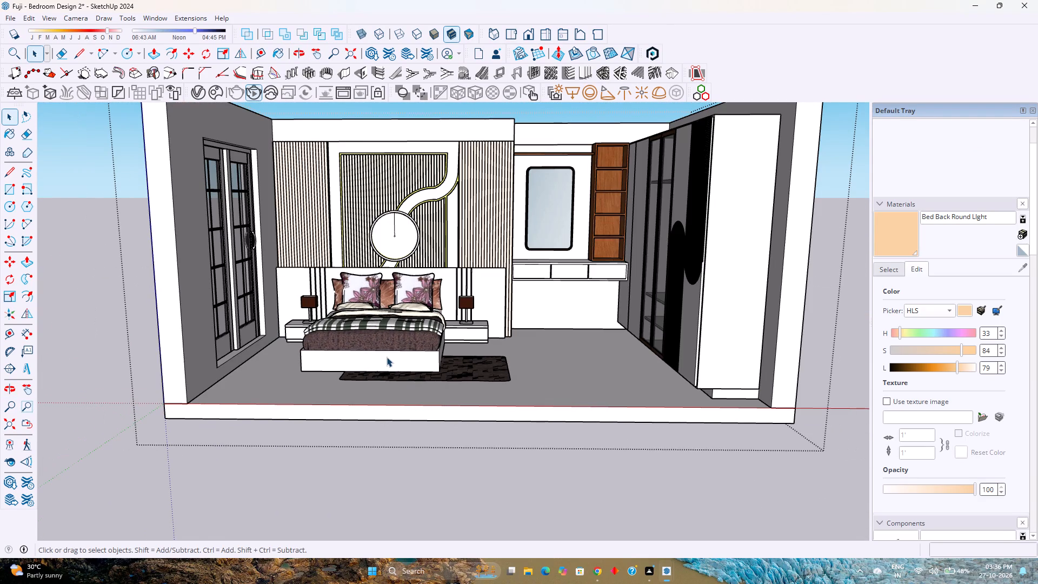
Place the Chris figure from the Components Sampler collection on the floor near the room's open front edge, by the foot of the bed.
scroll(387, 357, "down", 2)
scroll(904, 402, "down", 8)
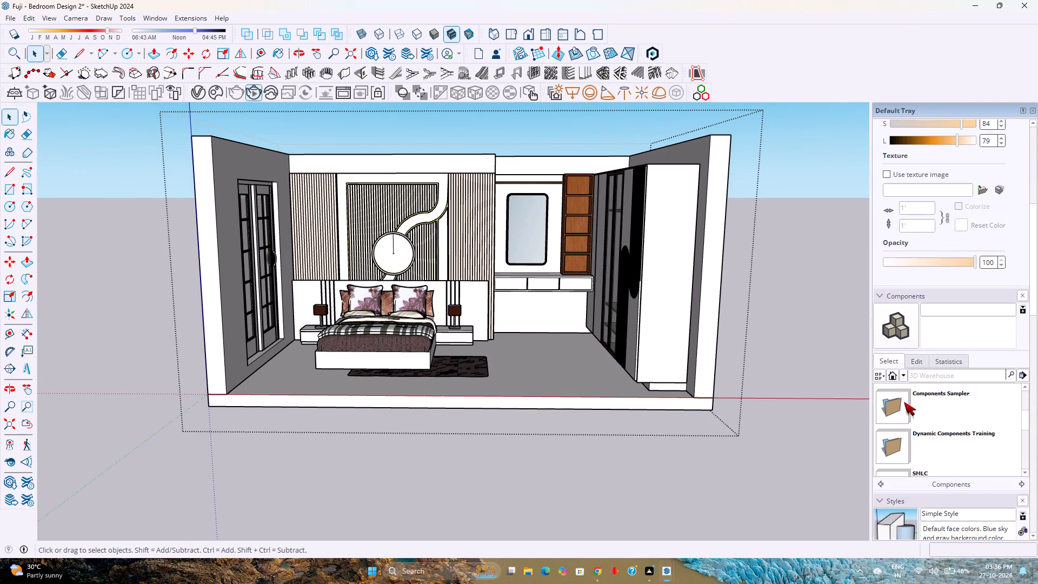
scroll(938, 440, "down", 1)
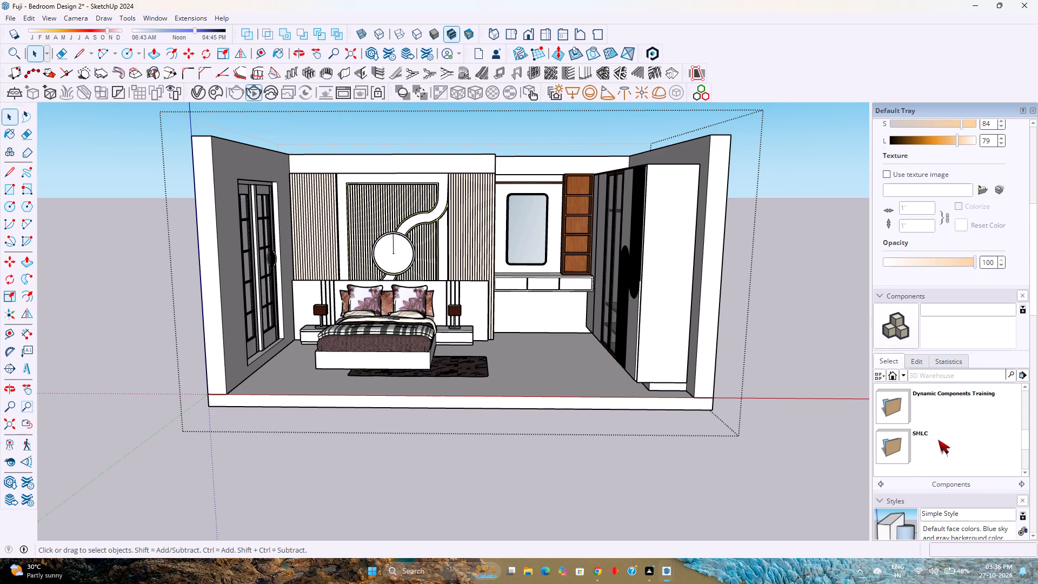
scroll(938, 440, "down", 4)
scroll(938, 440, "up", 3)
double_click(943, 402)
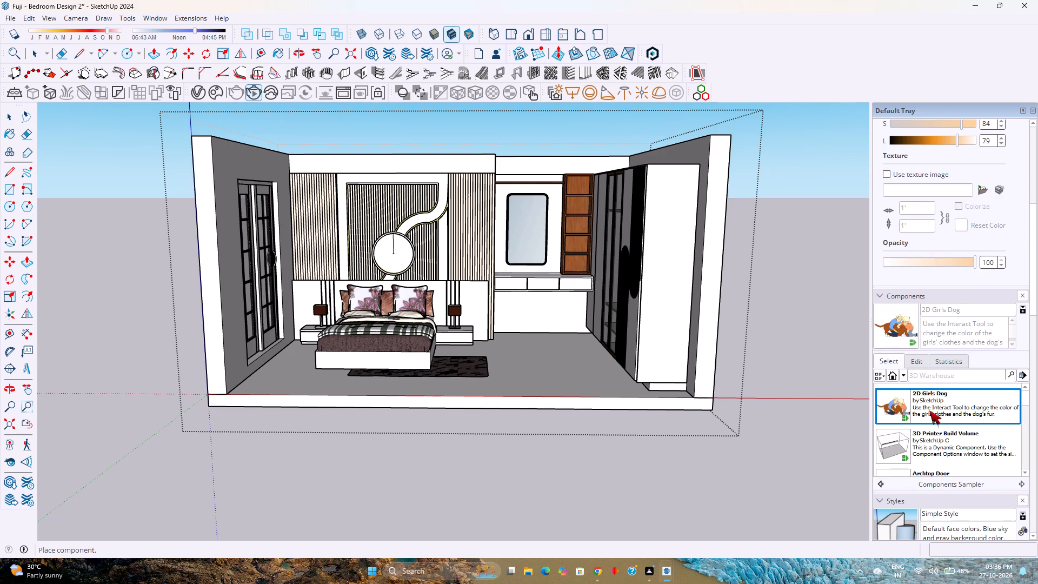
scroll(937, 434, "down", 2)
scroll(937, 434, "up", 3)
scroll(937, 434, "down", 8)
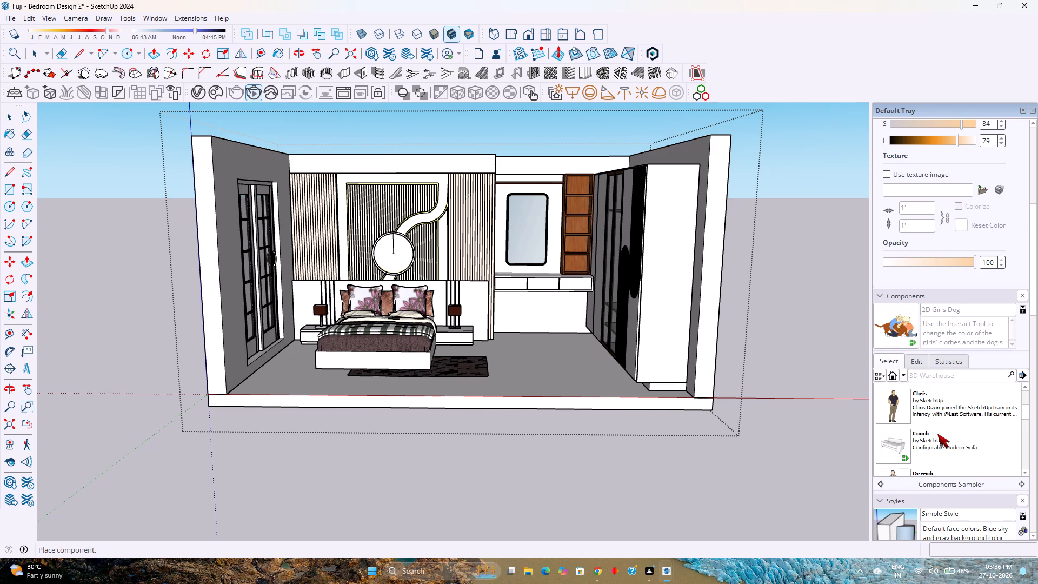
left_click(903, 406)
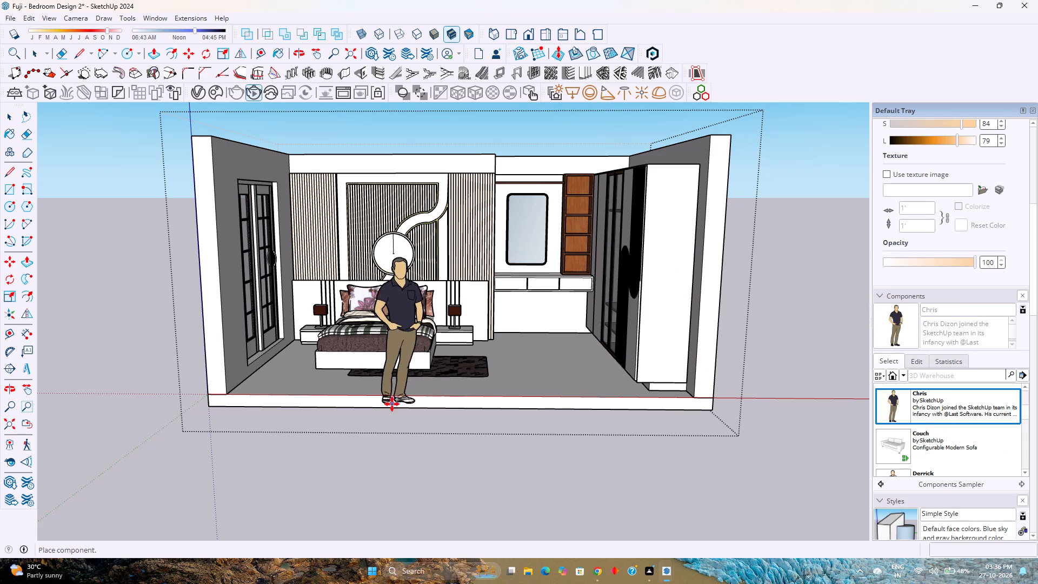
left_click(312, 389)
scroll(372, 382, "up", 3)
middle_click_drag(372, 382, 447, 363)
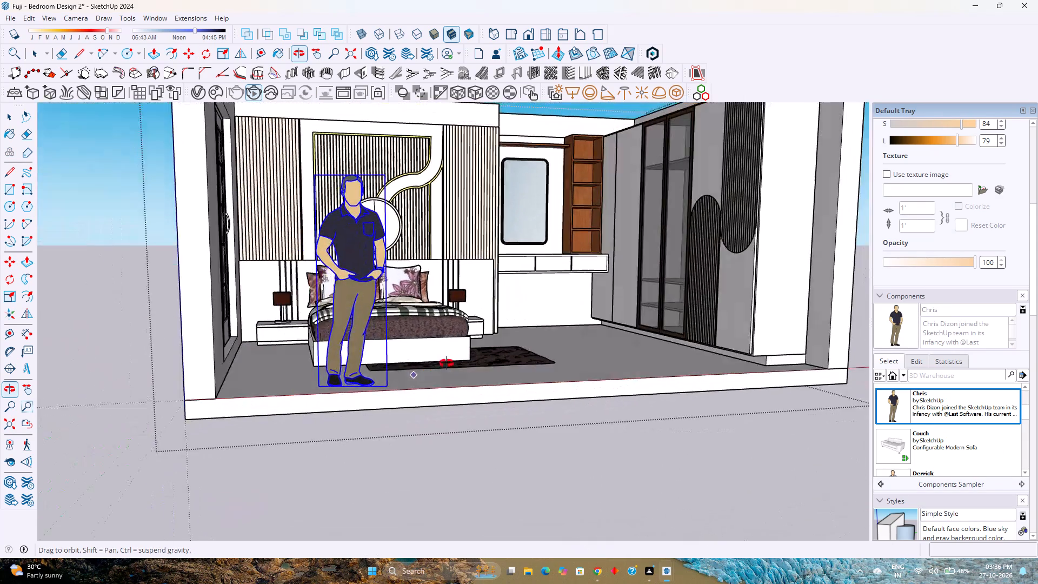
Undo the placement of the Chris figure beside the bed.
middle_click_drag(447, 363, 289, 371)
middle_click(289, 371)
scroll(294, 369, "up", 3)
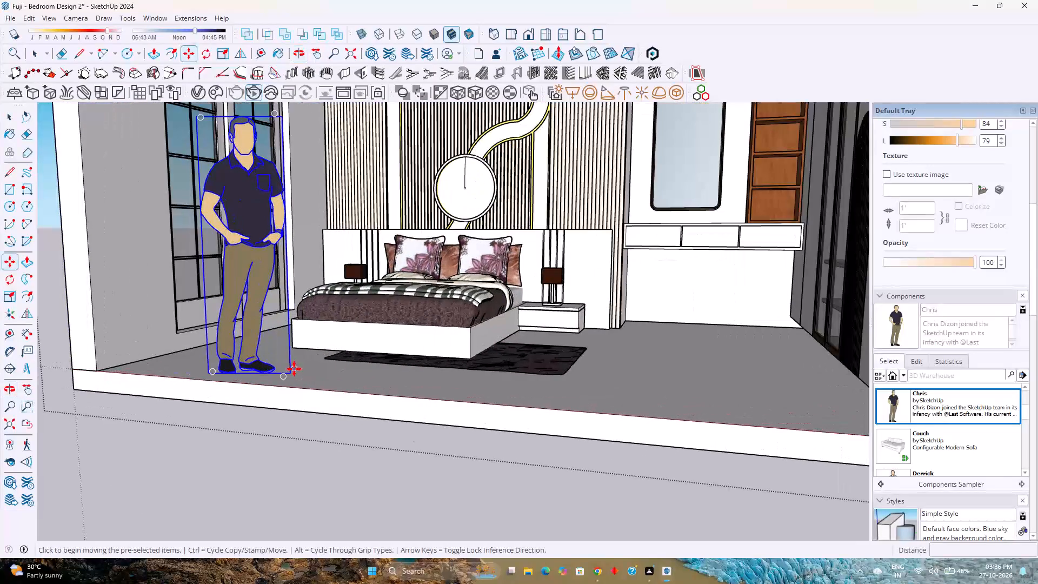
scroll(295, 369, "up", 2)
middle_click_drag(295, 369, 334, 381)
middle_click(334, 381)
key("space")
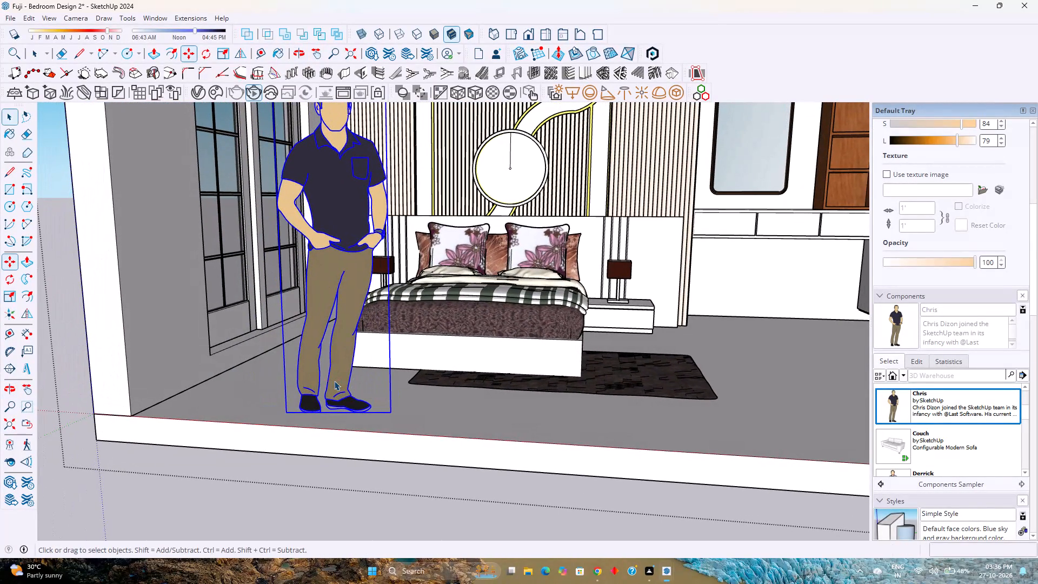
key("ctrl+z")
key("space")
Inside the nested bed group, scale the bedding and pillows upward along the blue axis by about 1.11, and close the groups.
scroll(460, 336, "up", 2)
left_click(510, 328)
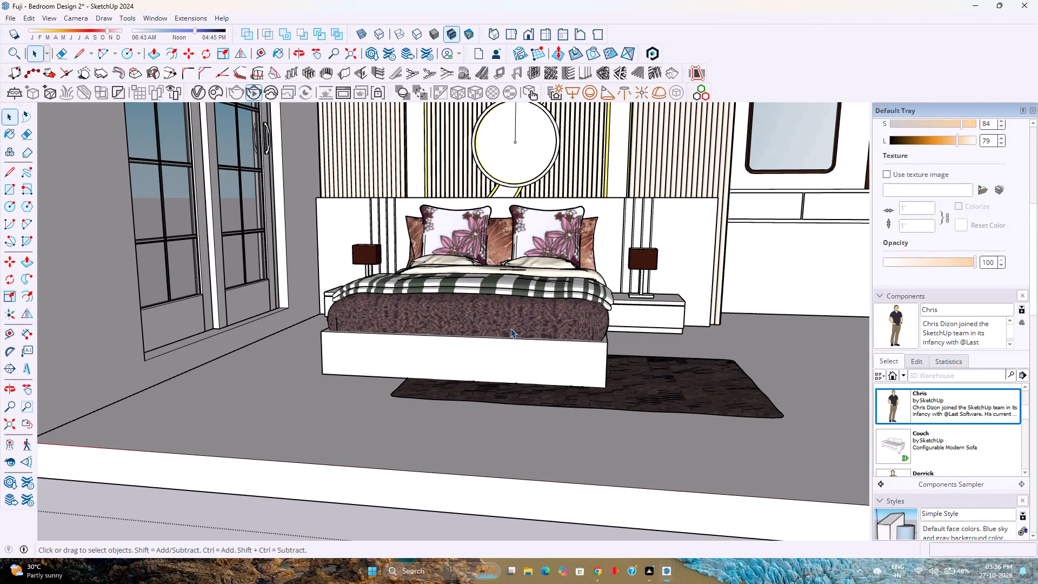
triple_click(510, 328)
triple_click(510, 328)
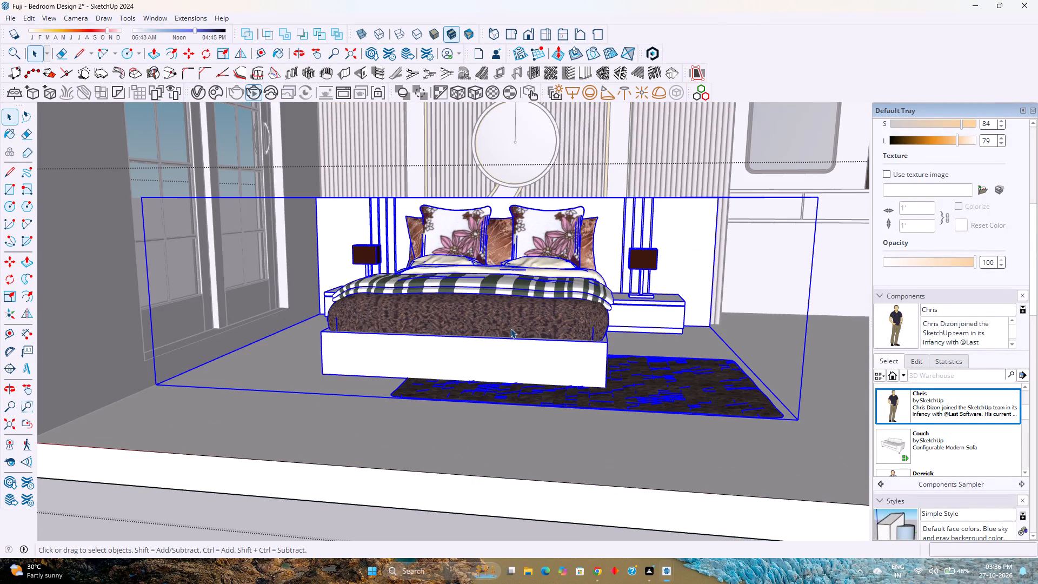
triple_click(510, 328)
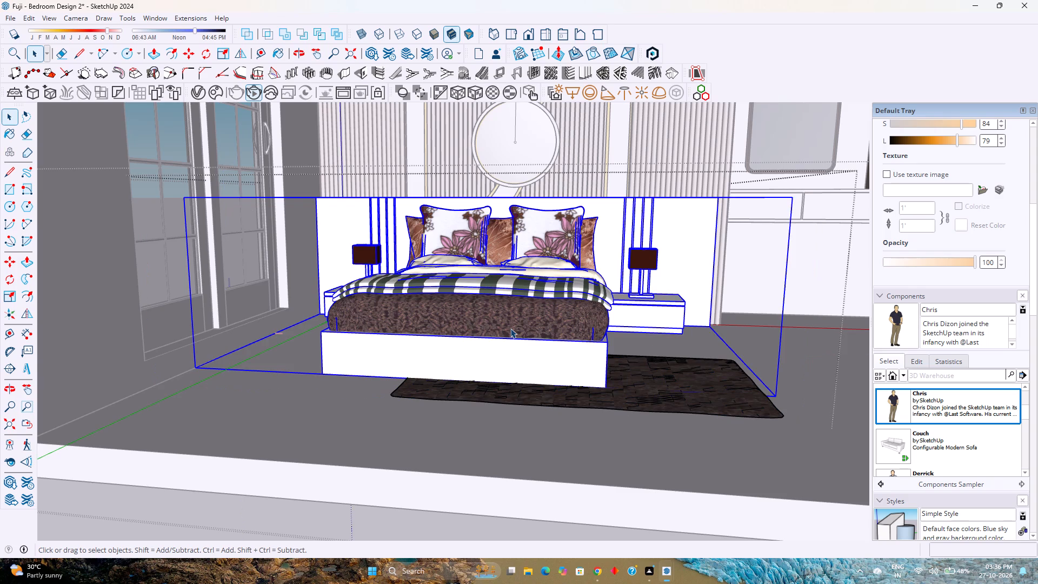
double_click(510, 328)
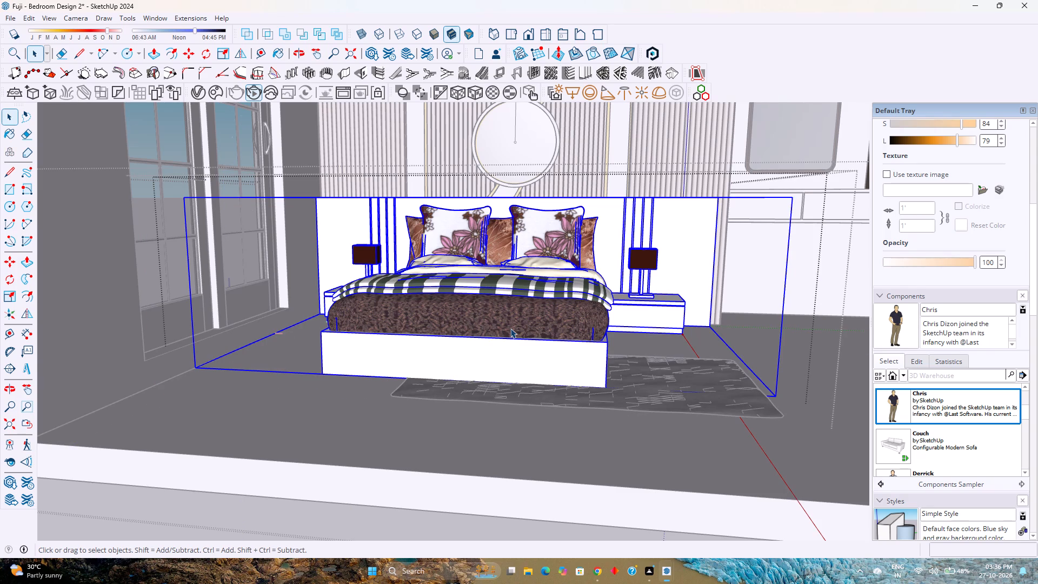
left_click(513, 324)
left_click(513, 324)
left_click(513, 324)
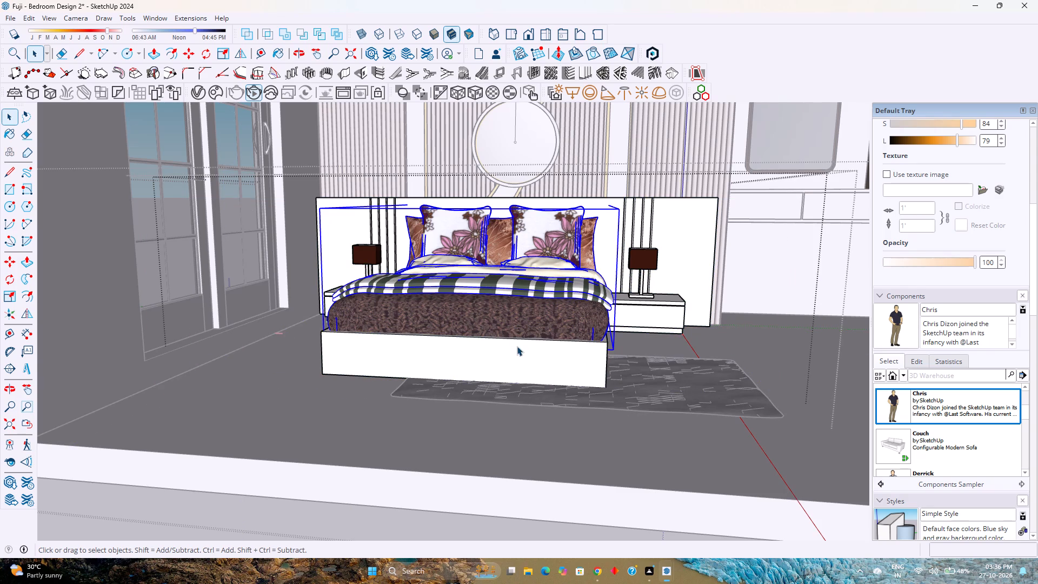
scroll(517, 346, "up", 3)
middle_click_drag(517, 346, 448, 380)
middle_click_drag(448, 380, 441, 383)
middle_click(362, 433)
middle_click(362, 433)
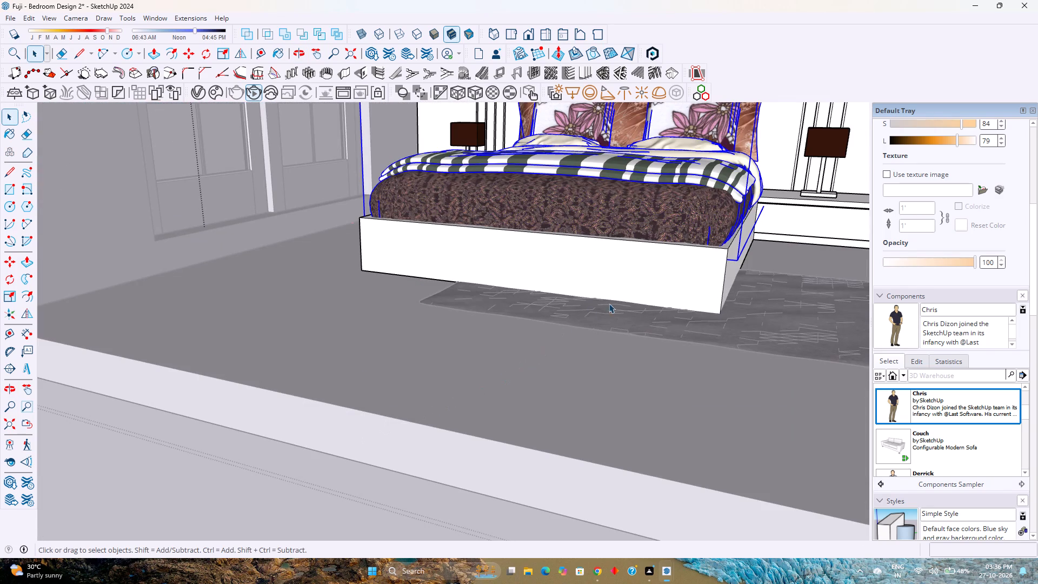
middle_click_drag(633, 296, 503, 508, "shift")
middle_click(503, 508, "shift")
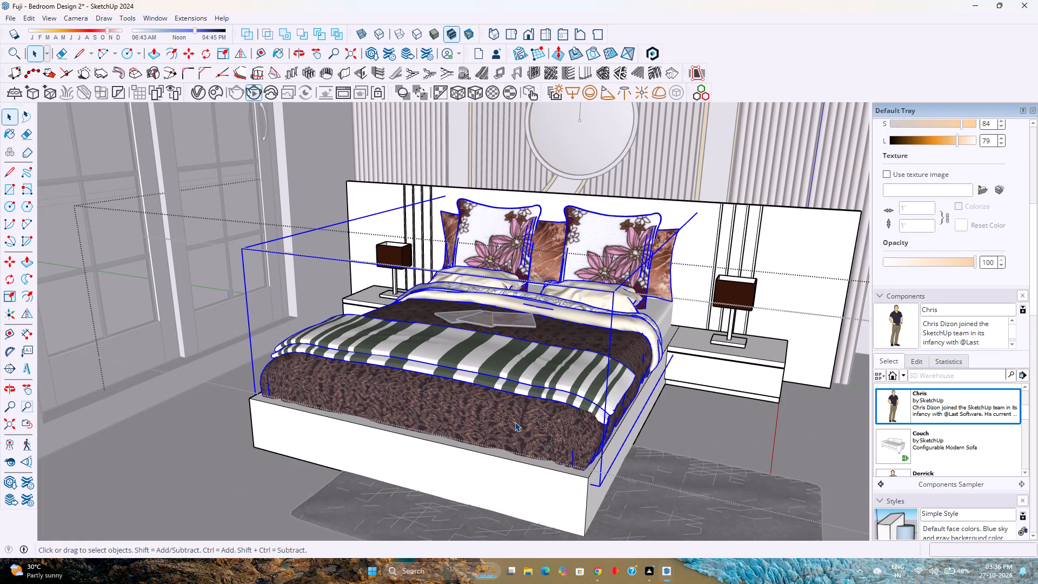
key("s")
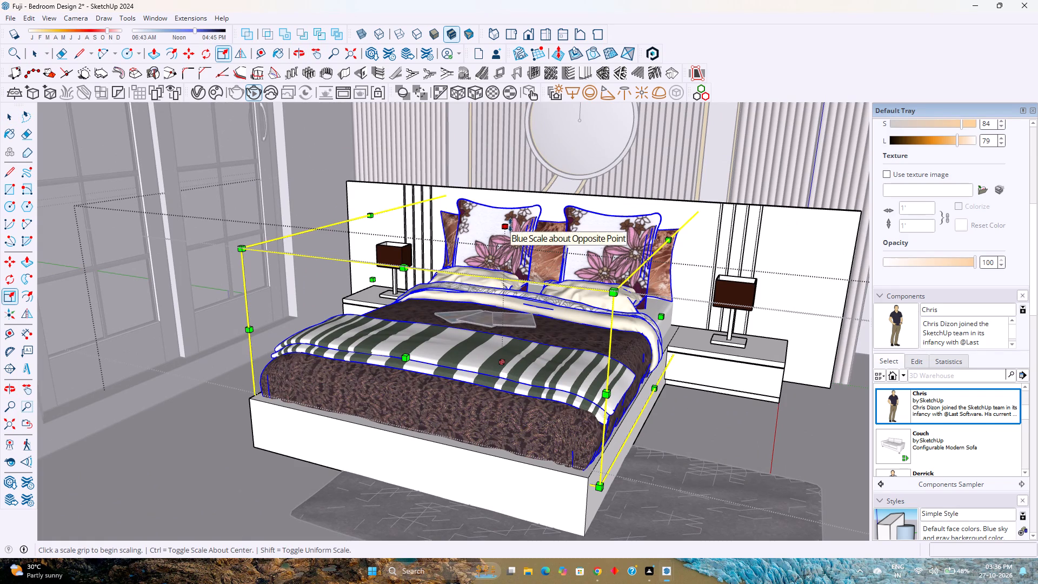
left_click(510, 225)
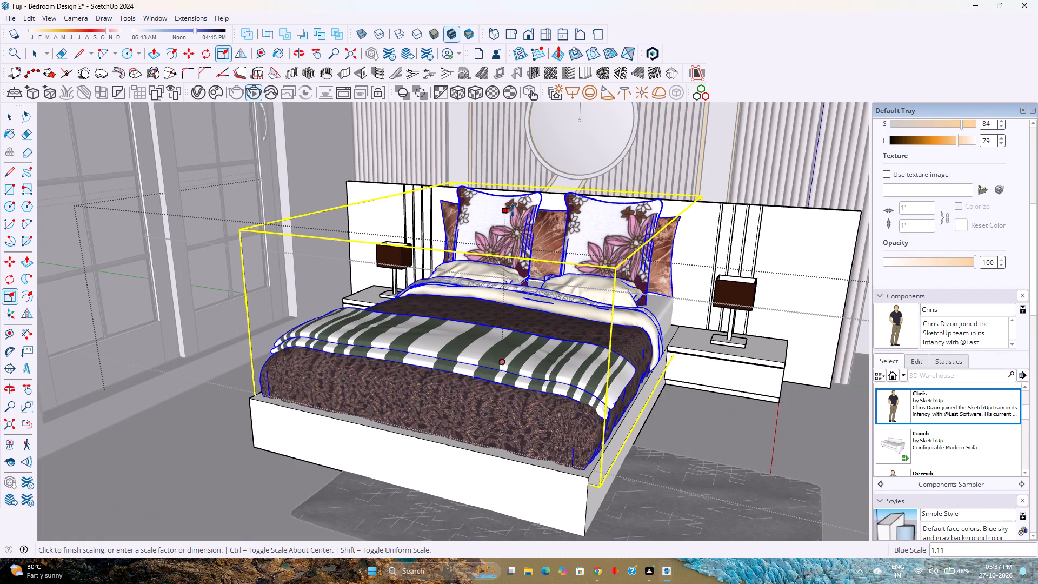
left_click(513, 210)
key("space")
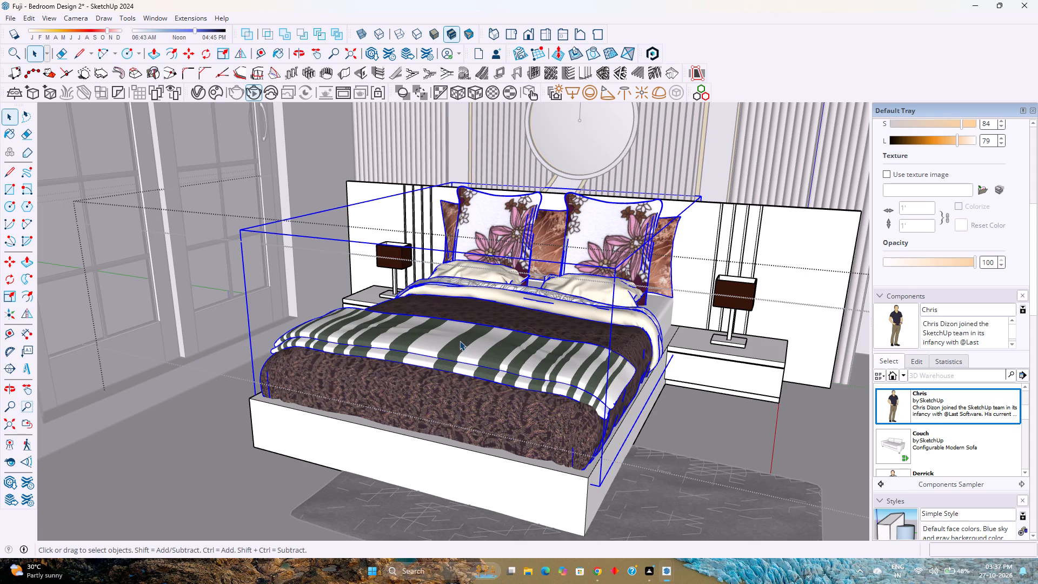
key("Escape")
scroll(518, 351, "down", 5)
key("space")
scroll(518, 351, "down", 3)
middle_click_drag(518, 351, 573, 352)
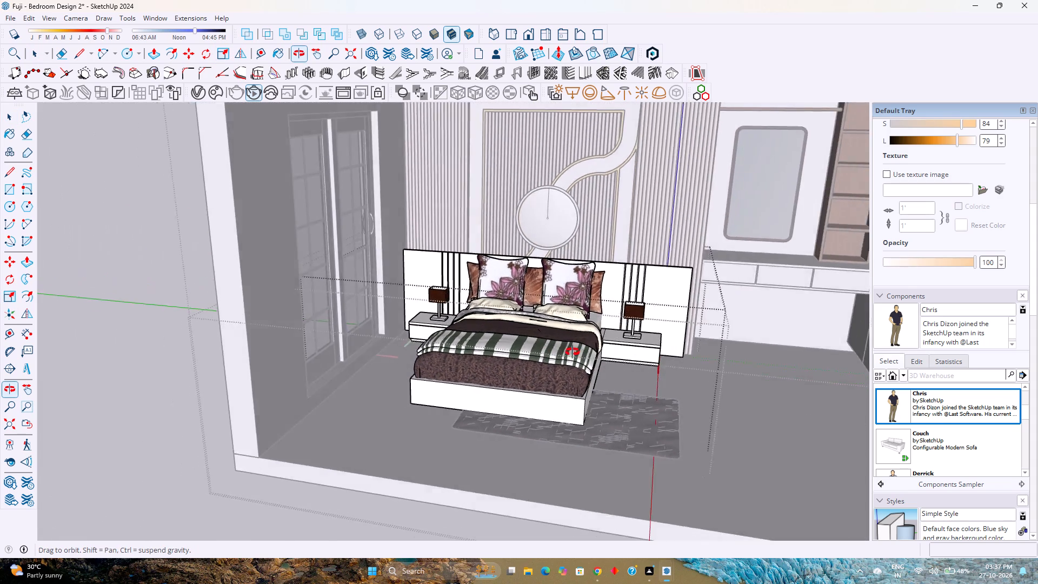
middle_click_drag(573, 352, 659, 313)
middle_click(659, 313)
key("Escape")
key("Escape")
key("Escape")
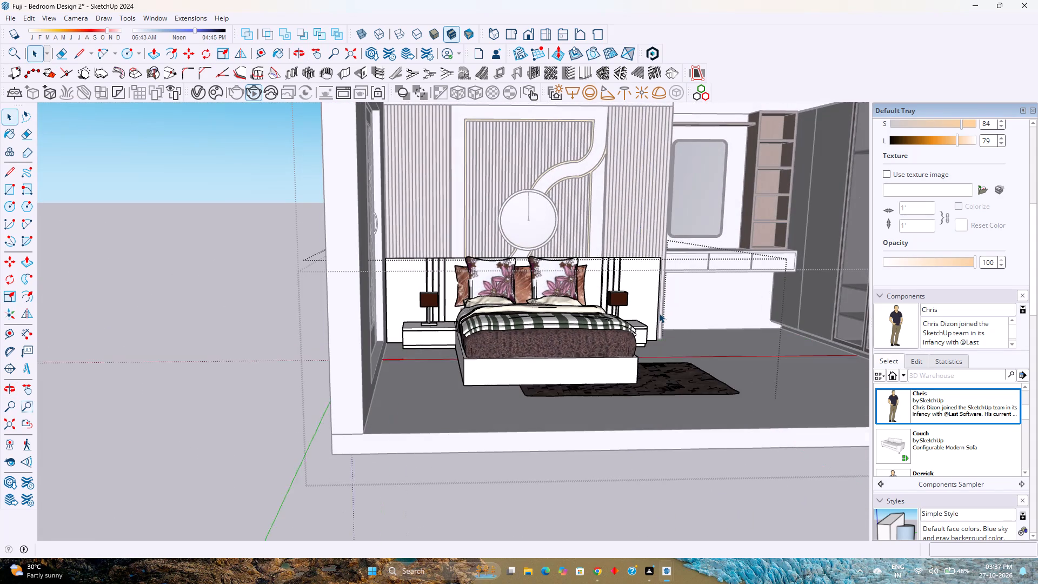
key("Escape")
Save the bedroom model with the taller bedding.
scroll(659, 313, "down", 3)
middle_click_drag(659, 313, 559, 414, "shift")
middle_click(559, 414, "shift")
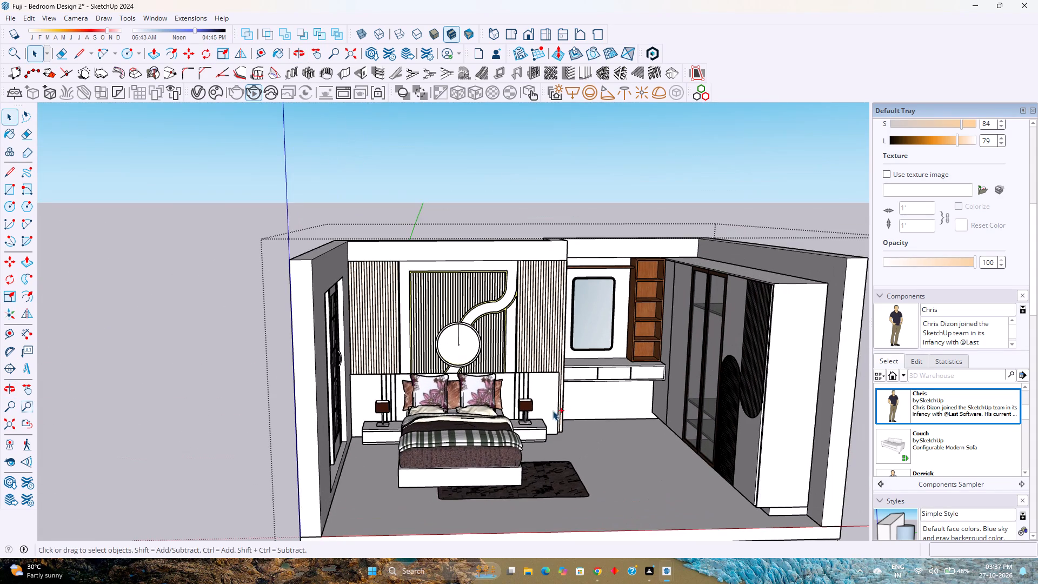
key("ctrl+s")
Examine the room from the open front, checking the bed wall, sliding door, dressing unit and wardrobe.
scroll(582, 412, "down", 5)
middle_click_drag(579, 428, 559, 393, "shift")
scroll(561, 393, "up", 7)
middle_click_drag(561, 393, 516, 374)
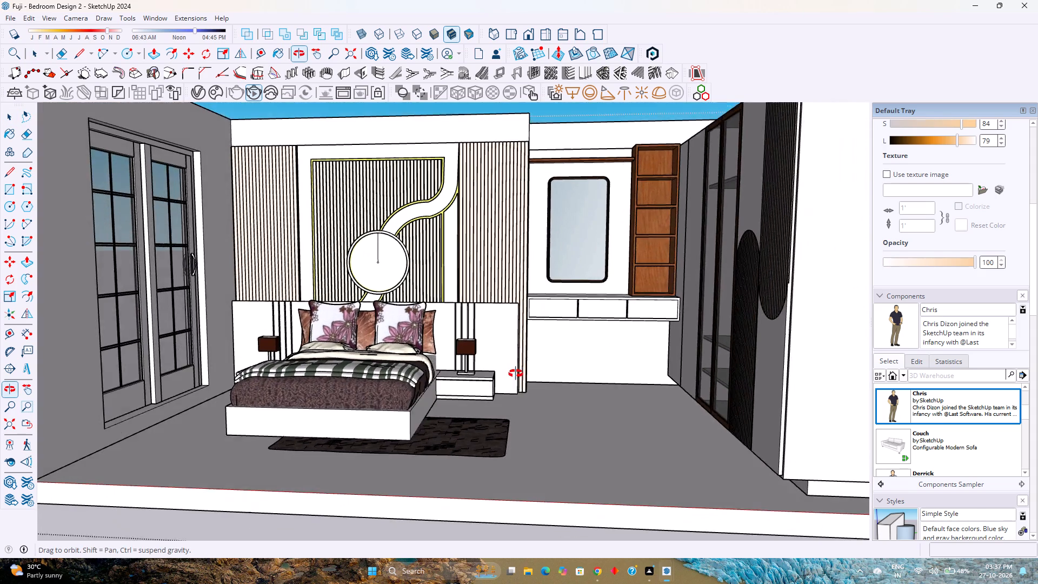
middle_click_drag(516, 374, 545, 408)
middle_click(545, 404)
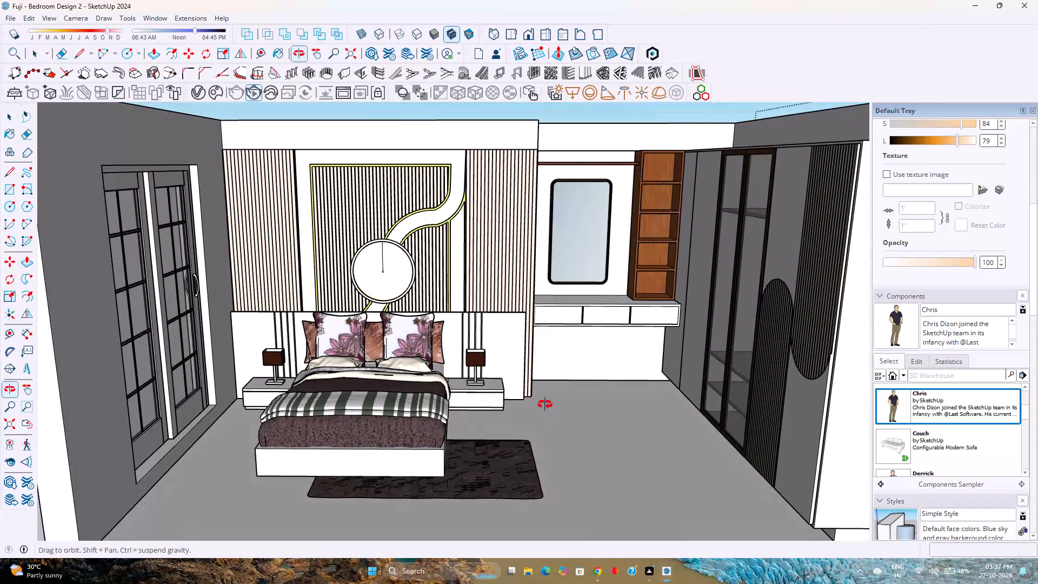
Open the group containing the floor slab and select the bedroom's top floor face.
scroll(545, 404, "down", 4)
left_click(589, 446)
double_click(590, 446)
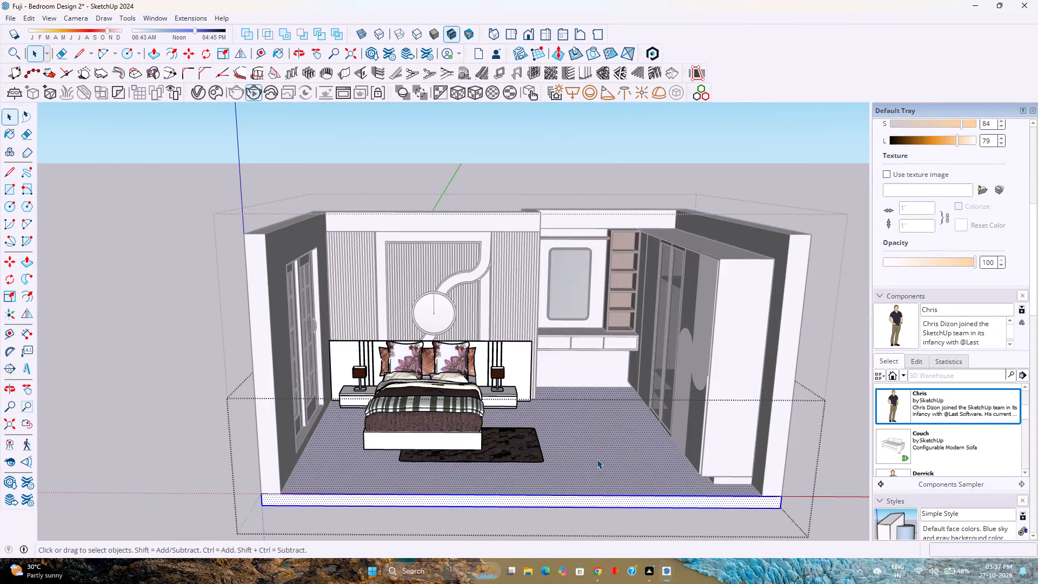
scroll(597, 459, "down", 1)
middle_click_drag(597, 459, 610, 499)
double_click(629, 477)
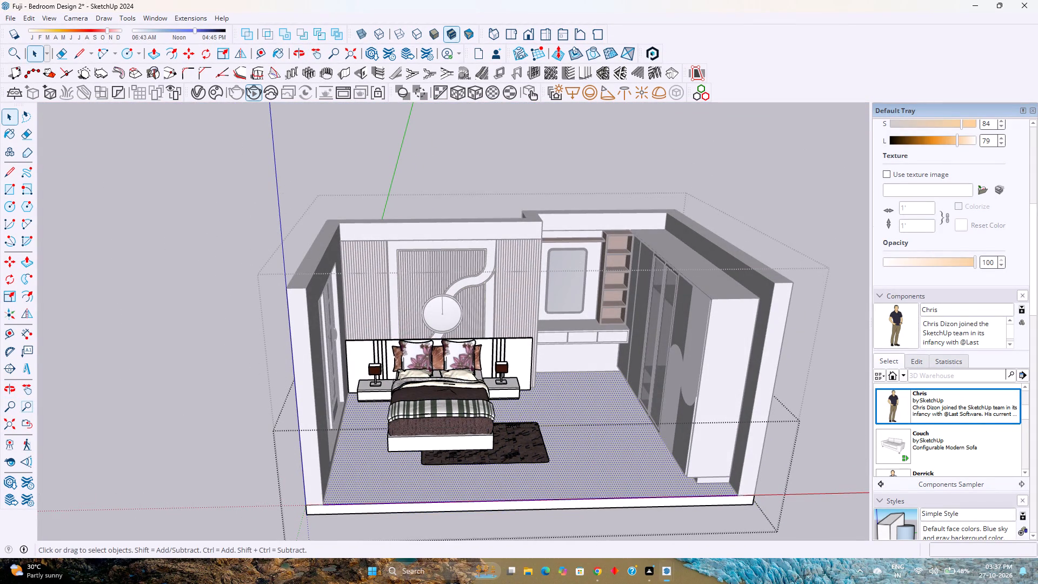
Browse the Tile material collection for a floor finish, comparing swatches such as Basic Tile, Marble Carrara Floor Tile, Tile Limestone Large and Slate.
scroll(930, 283, "up", 5)
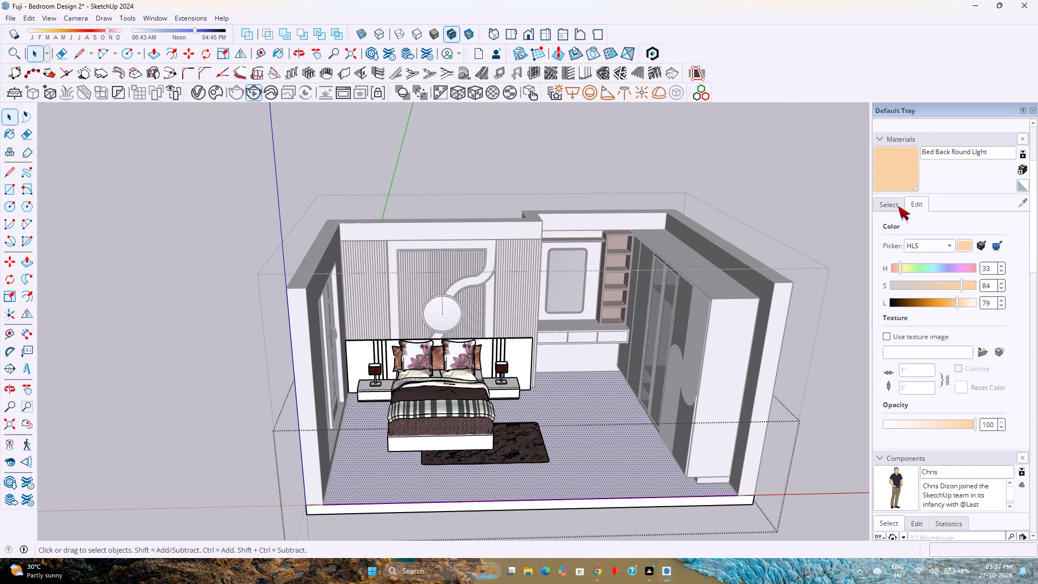
left_click(898, 206)
scroll(942, 347, "down", 3)
scroll(942, 347, "up", 2)
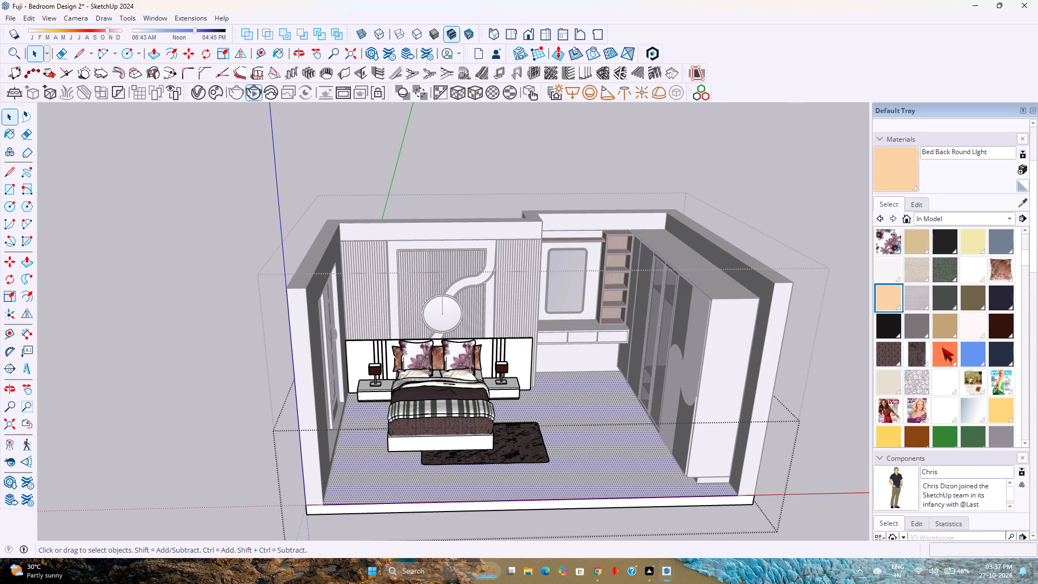
left_click(922, 217)
scroll(909, 501, "down", 3)
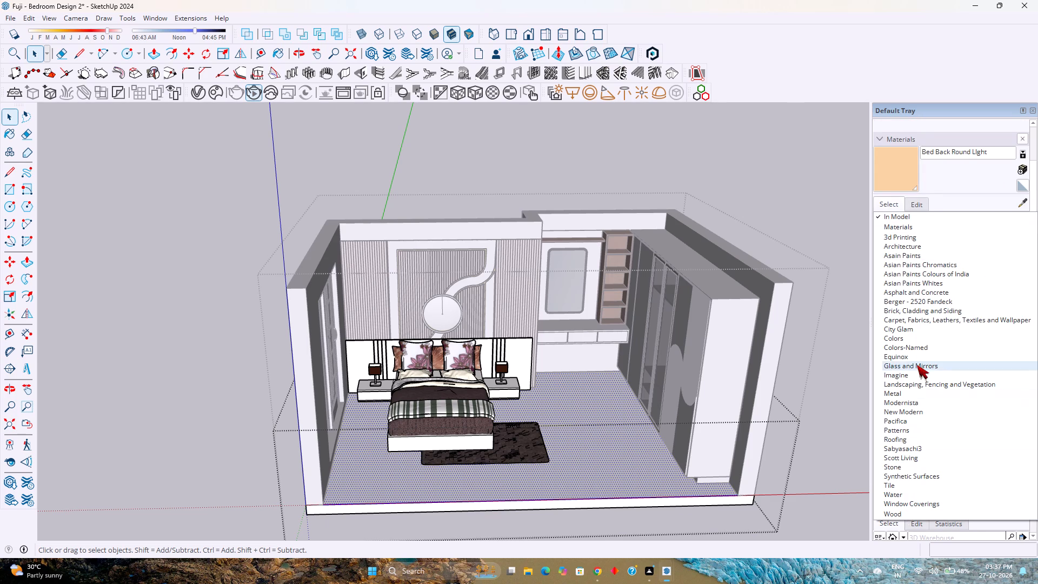
left_click(916, 486)
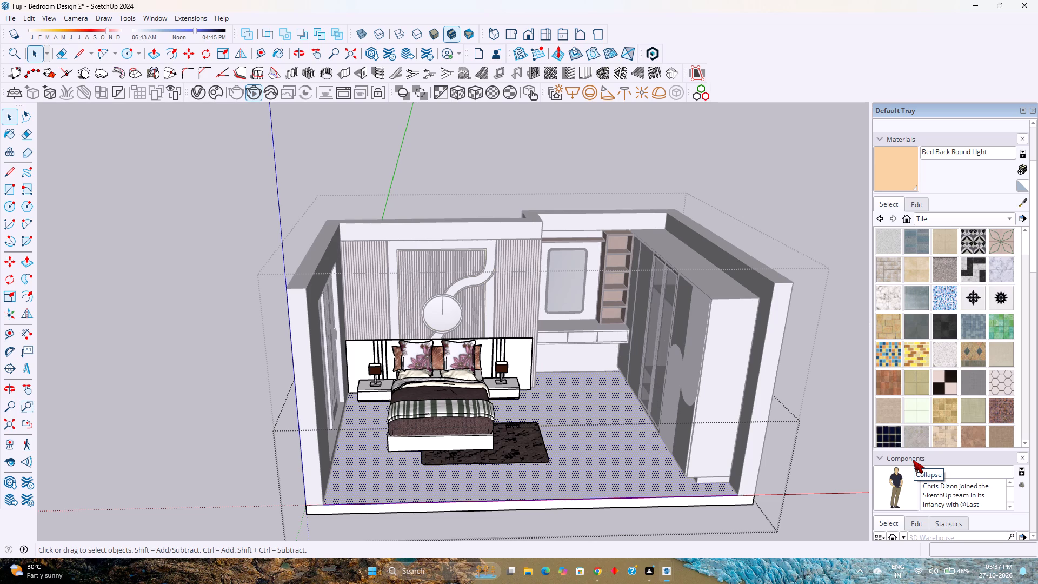
scroll(956, 435, "down", 3)
scroll(983, 316, "up", 6)
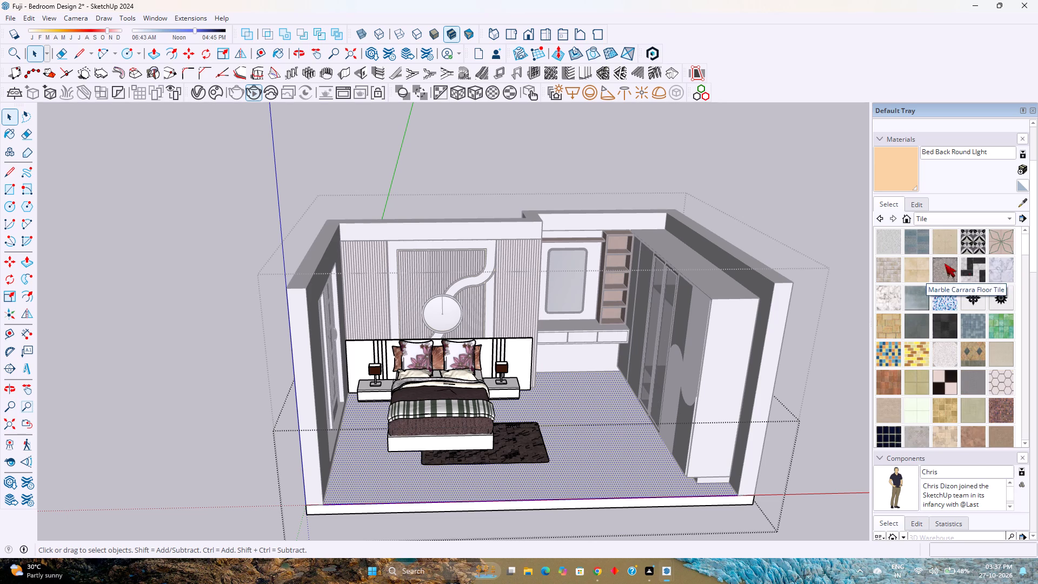
left_click(896, 244)
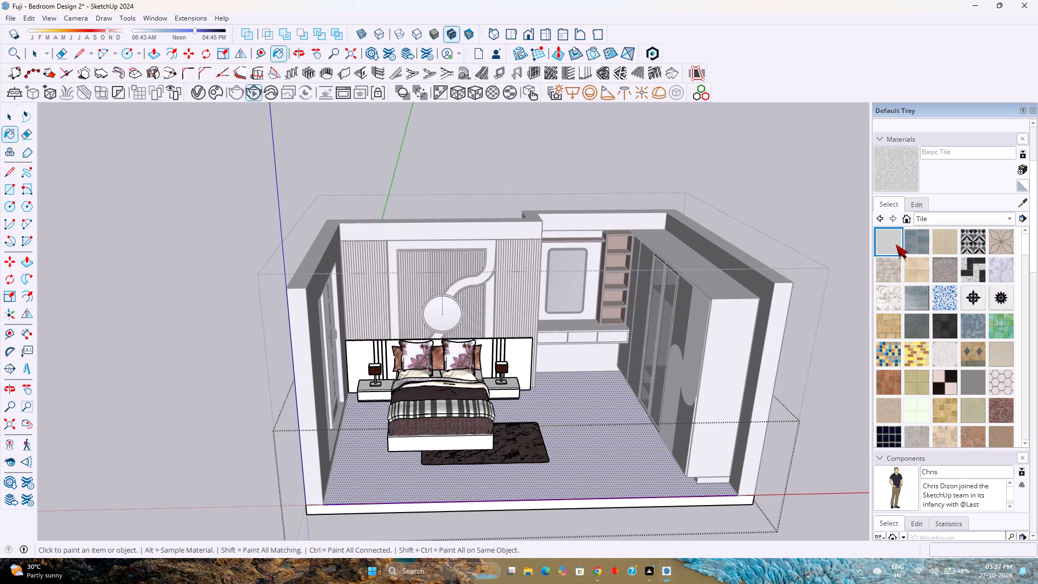
left_click(914, 249)
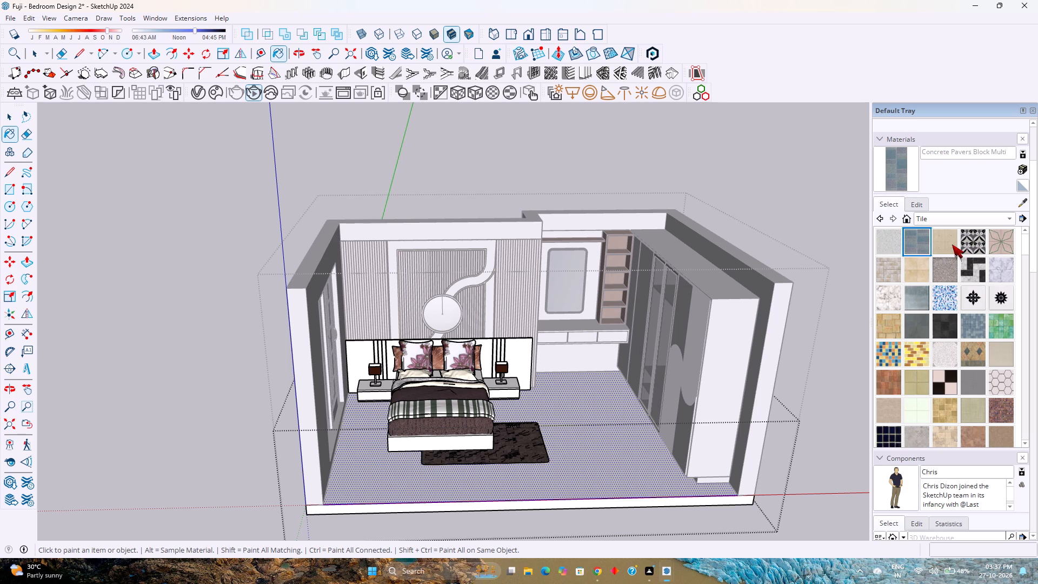
left_click(952, 244)
left_click(989, 268)
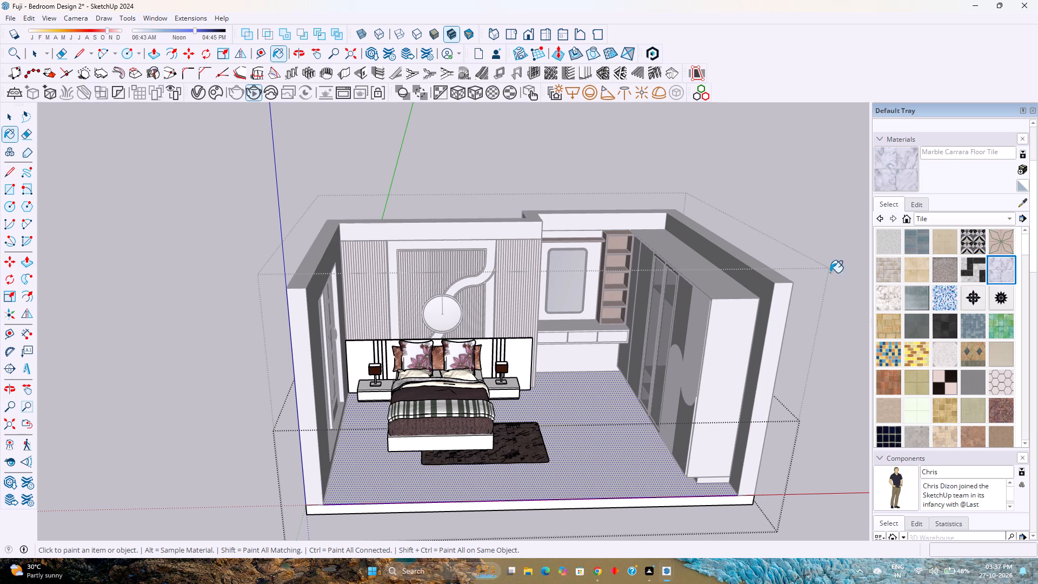
left_click(925, 414)
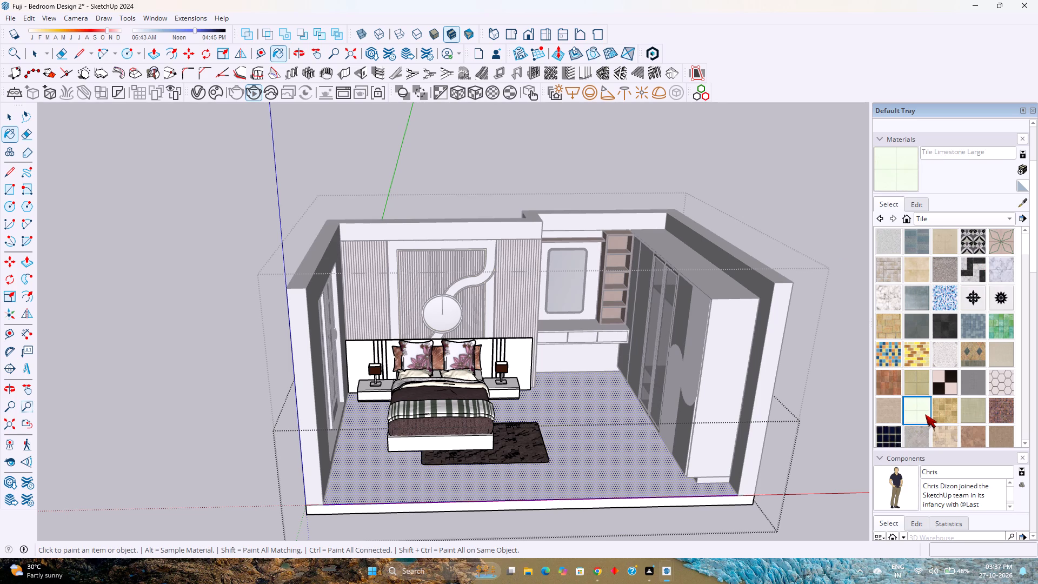
scroll(925, 414, "down", 4)
left_click(915, 382)
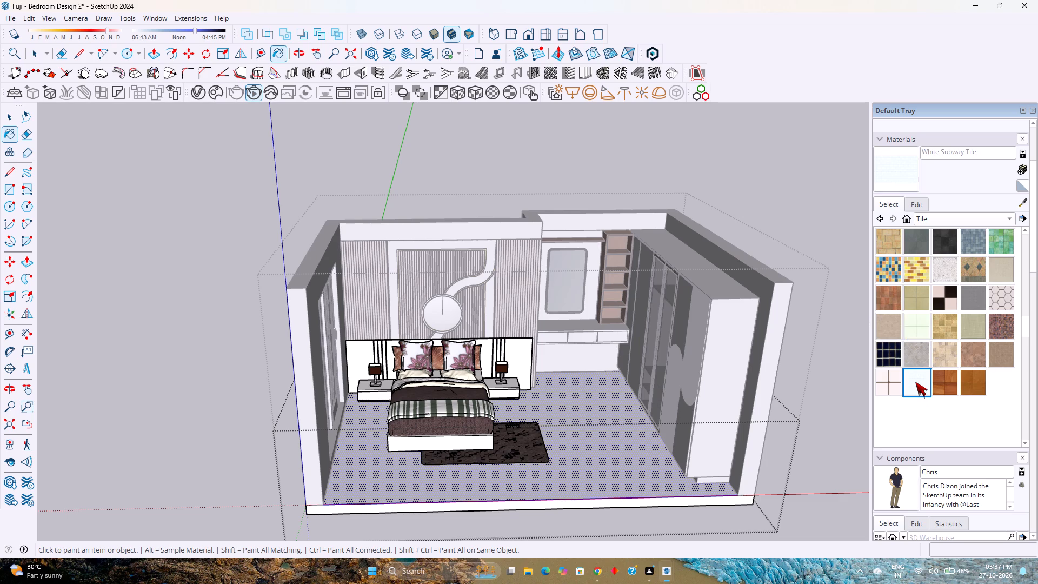
scroll(996, 322, "up", 2)
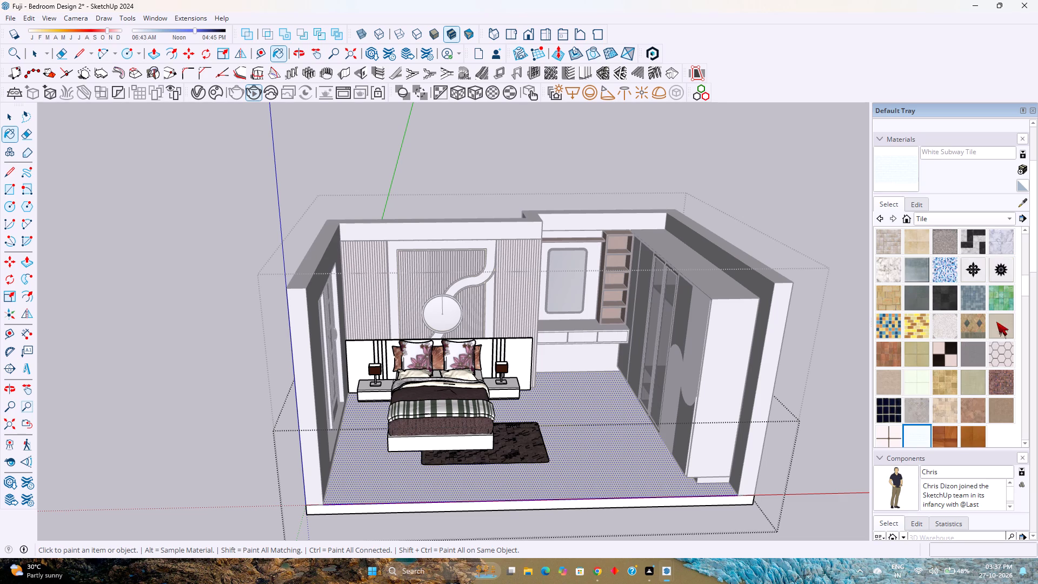
left_click(916, 300)
scroll(928, 333, "up", 3)
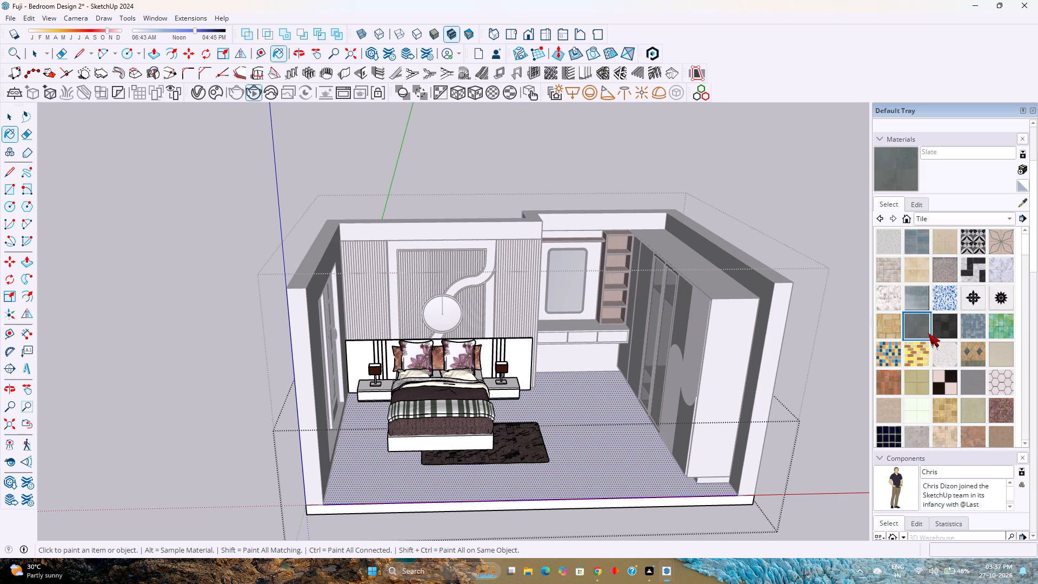
scroll(924, 334, "up", 1)
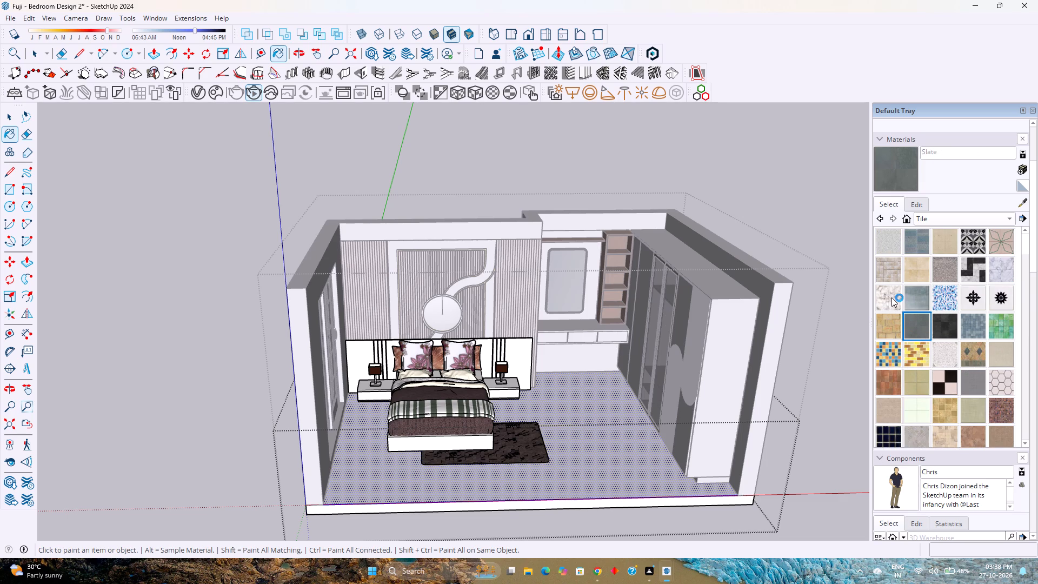
Paint the selected bedroom floor face with Marble Carrara Gold Floor Tile.
left_click(891, 297)
left_click_drag(584, 482, 589, 484)
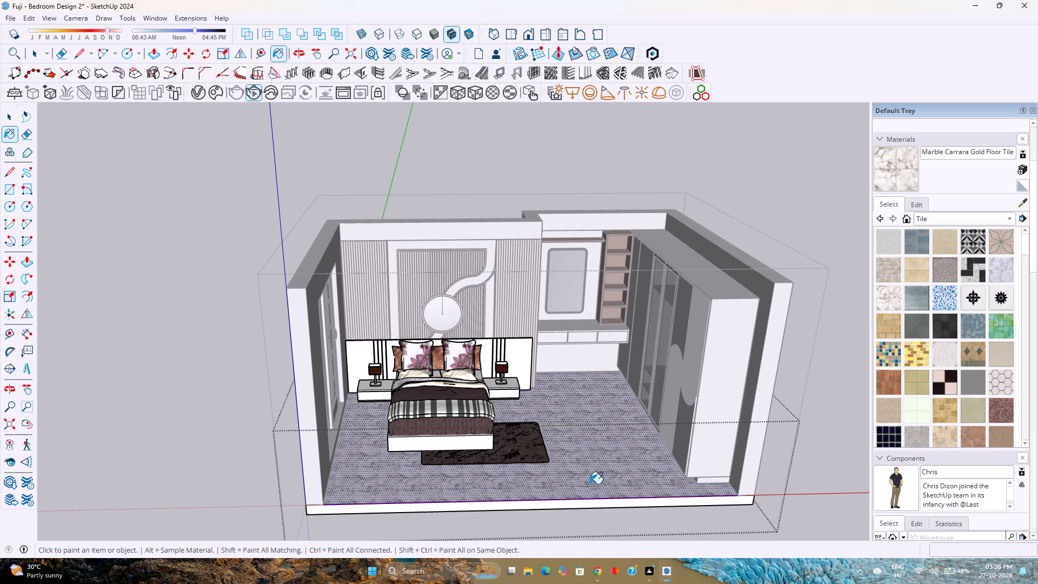
Set the Marble Carrara Gold Floor Tile texture size to 5' and leave the floor group.
left_click(914, 200)
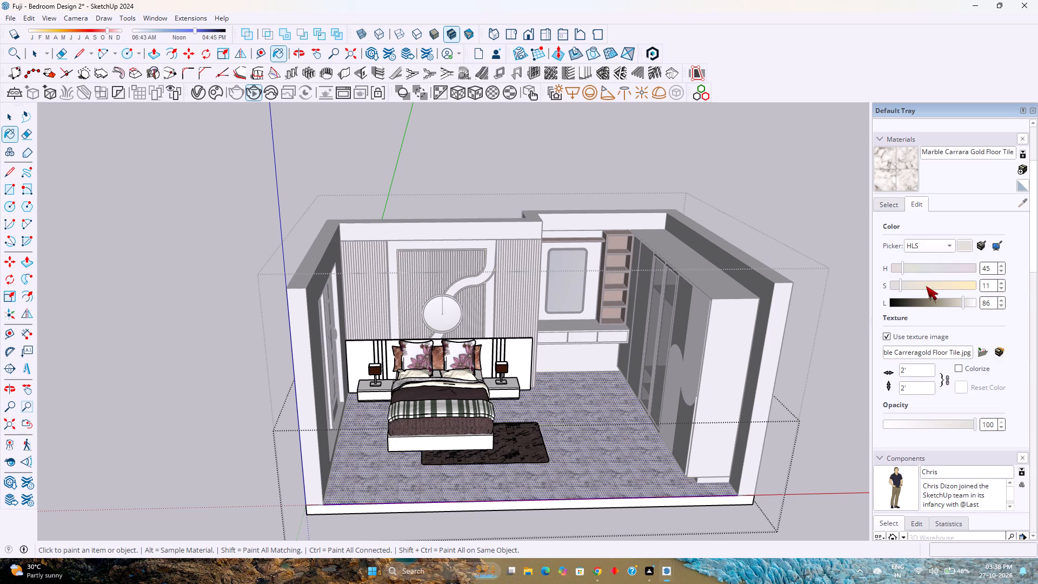
double_click(917, 367)
key("BackSpace")
key("BackSpace")
key("BackSpace")
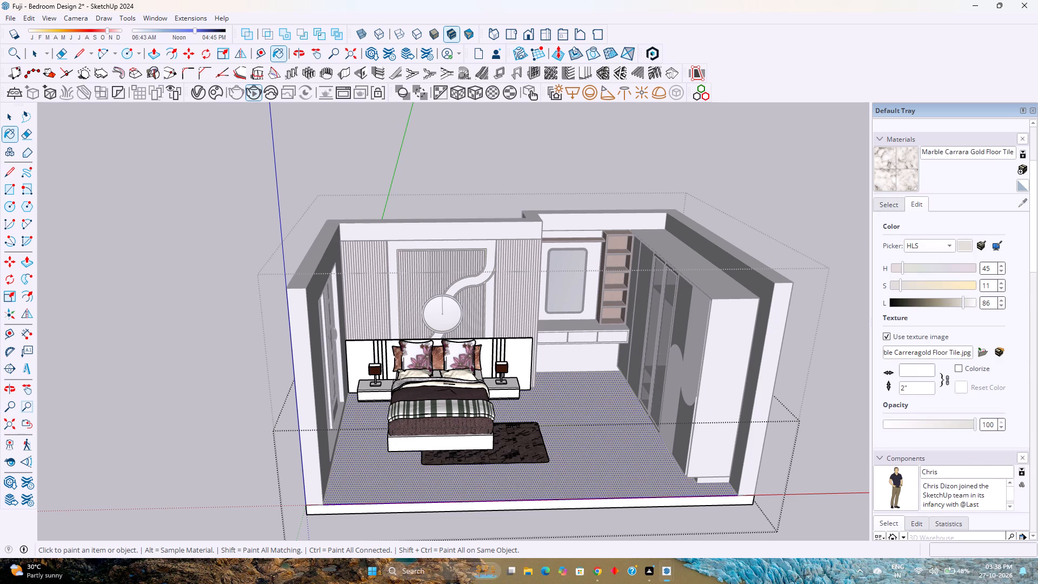
type("5'")
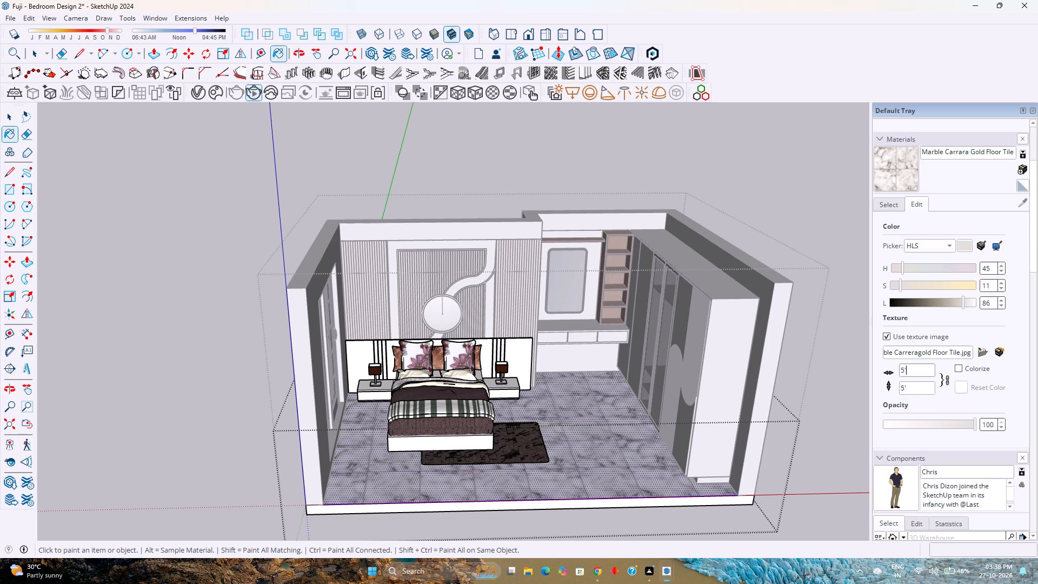
key("space")
key("Escape")
scroll(475, 583, "down", 2)
left_click(617, 452)
key("space")
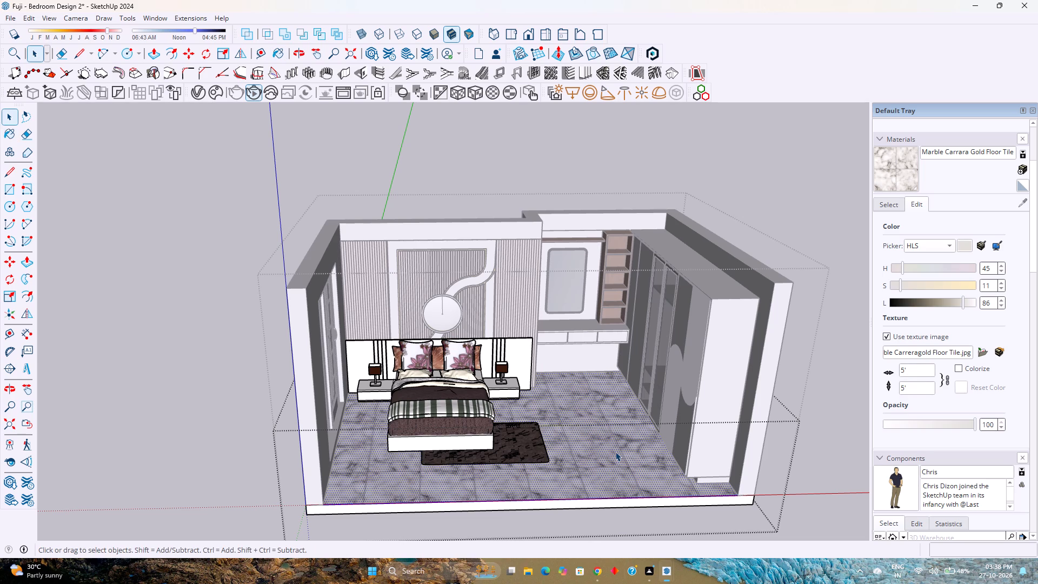
middle_click_drag(594, 425, 587, 384)
key("Escape")
Save the bedroom model with the resized floor tile texture.
scroll(586, 436, "down", 1)
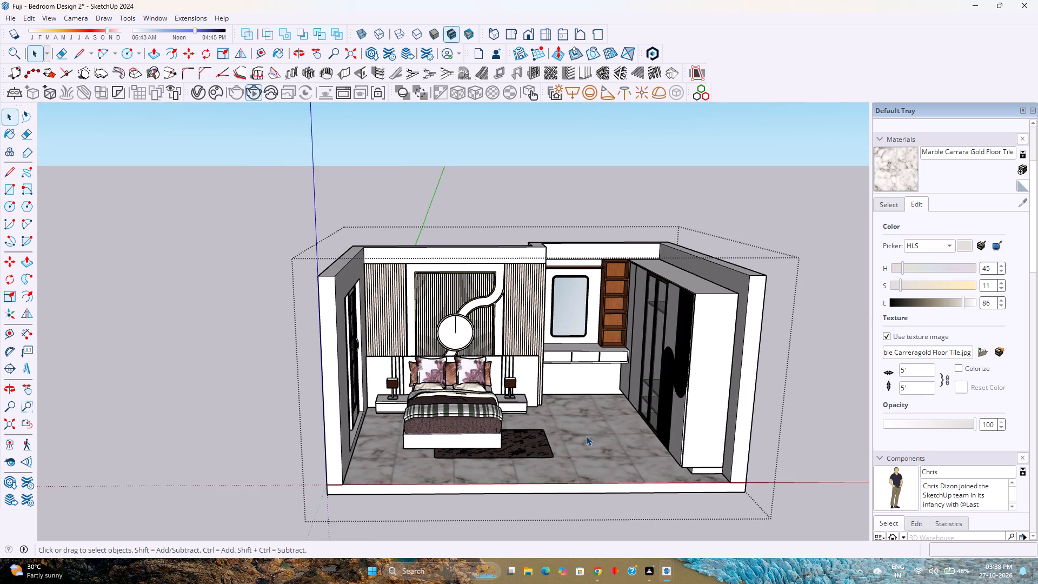
middle_click_drag(586, 442, 581, 427)
key("ctrl+s")
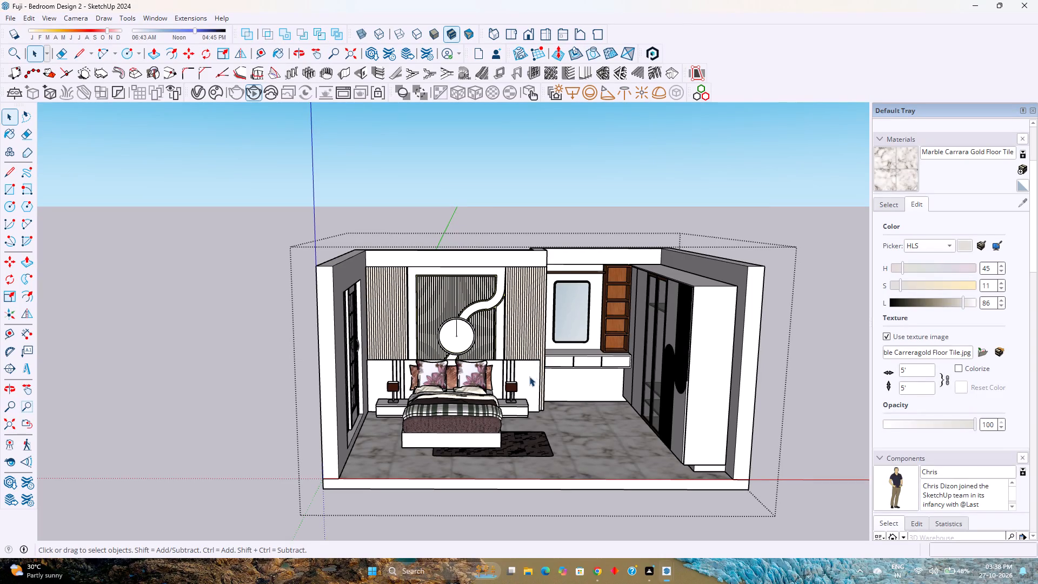
Examine the marble floor around the bed and rug, checking the tile size and joint pattern from several angles.
scroll(558, 435, "up", 2)
scroll(644, 430, "up", 1)
middle_click_drag(642, 429, 577, 437)
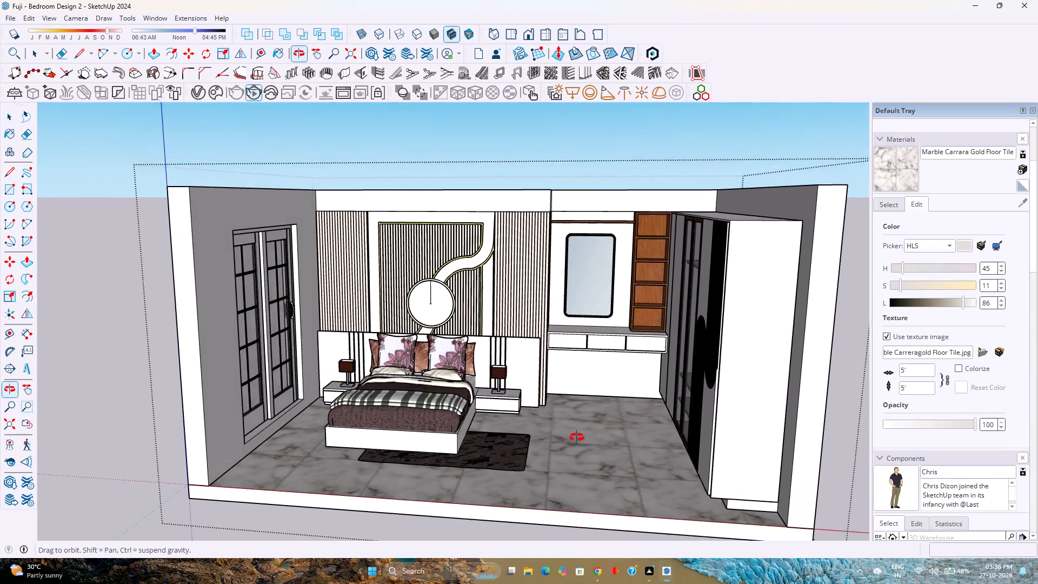
middle_click_drag(577, 437, 620, 561)
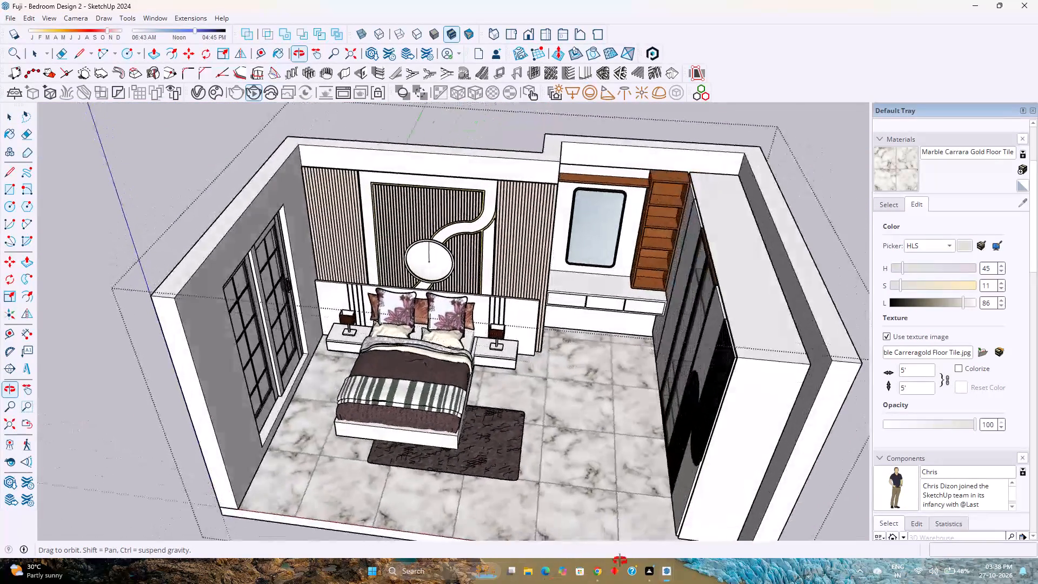
middle_click_drag(620, 561, 667, 536)
scroll(633, 479, "up", 5)
middle_click_drag(633, 479, 569, 444)
middle_click(549, 434)
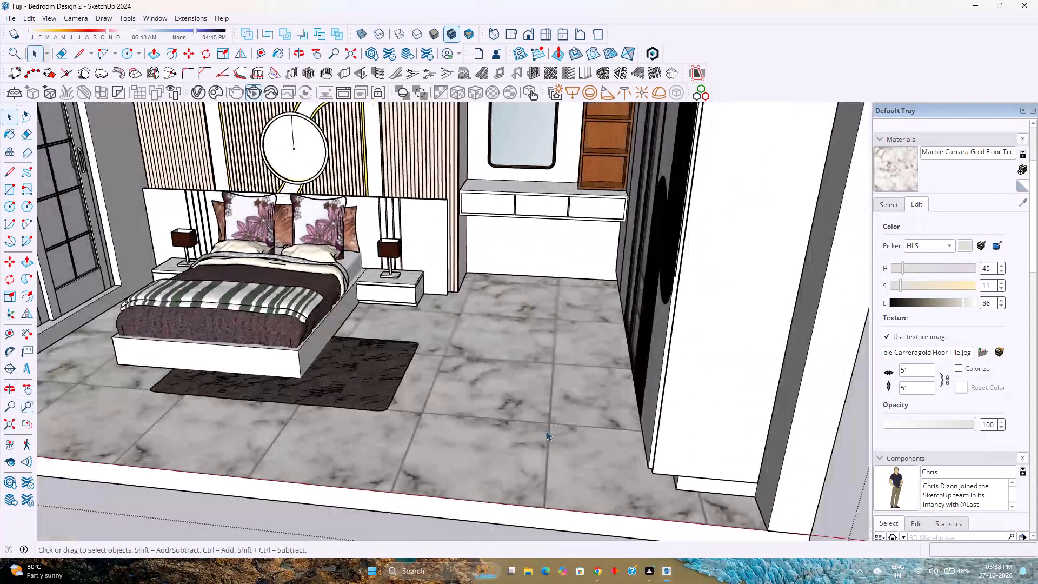
scroll(546, 431, "down", 4)
scroll(535, 455, "up", 3)
double_click(535, 455)
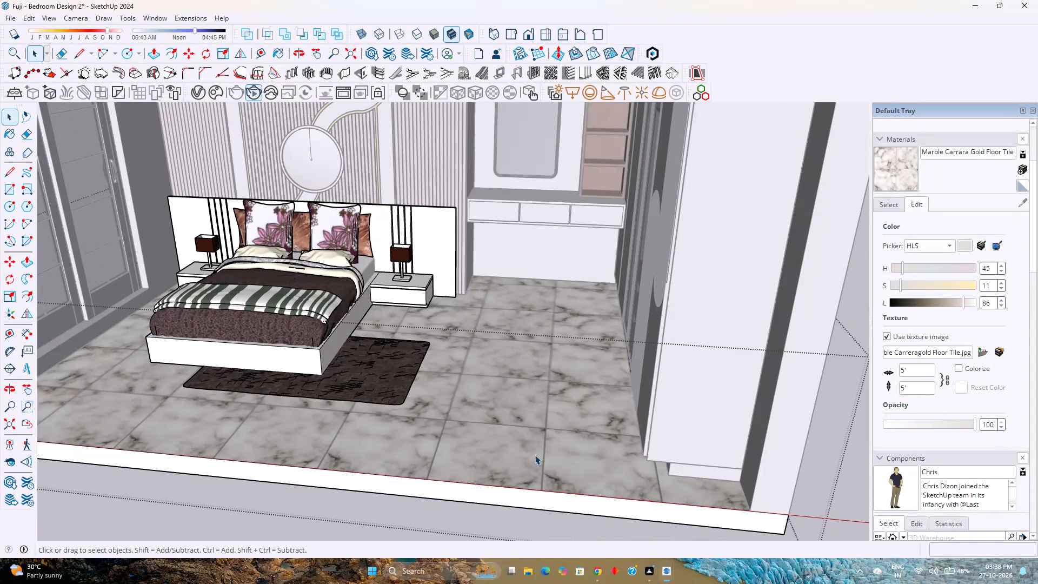
key("Escape")
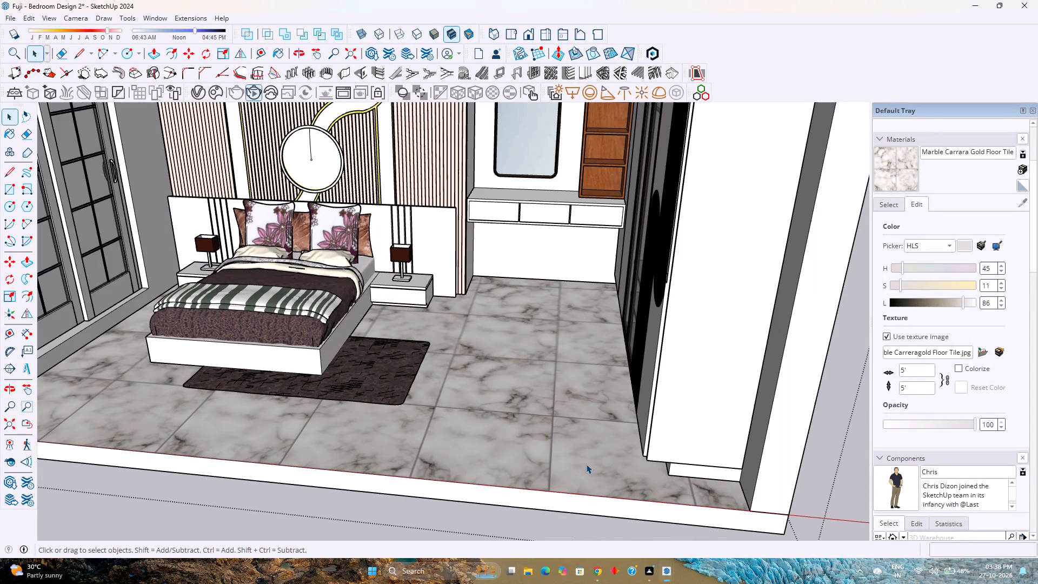
Examine the wardrobe's glass doors and fluted panels, along with the adjoining dressing unit and open shelves.
scroll(586, 464, "down", 7)
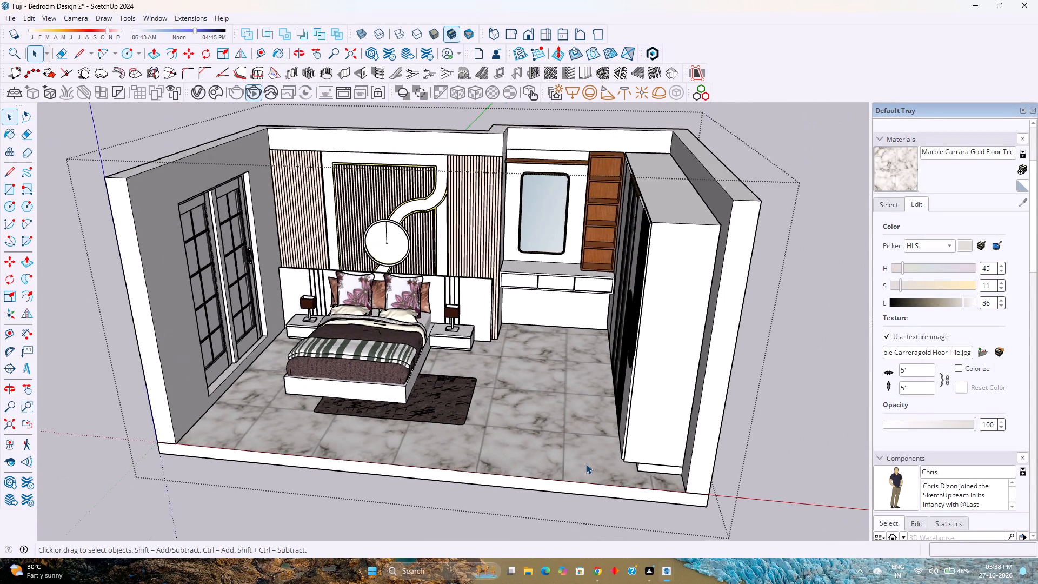
scroll(585, 463, "down", 4)
scroll(654, 397, "up", 4)
middle_click_drag(635, 399, 822, 399)
scroll(624, 257, "up", 5)
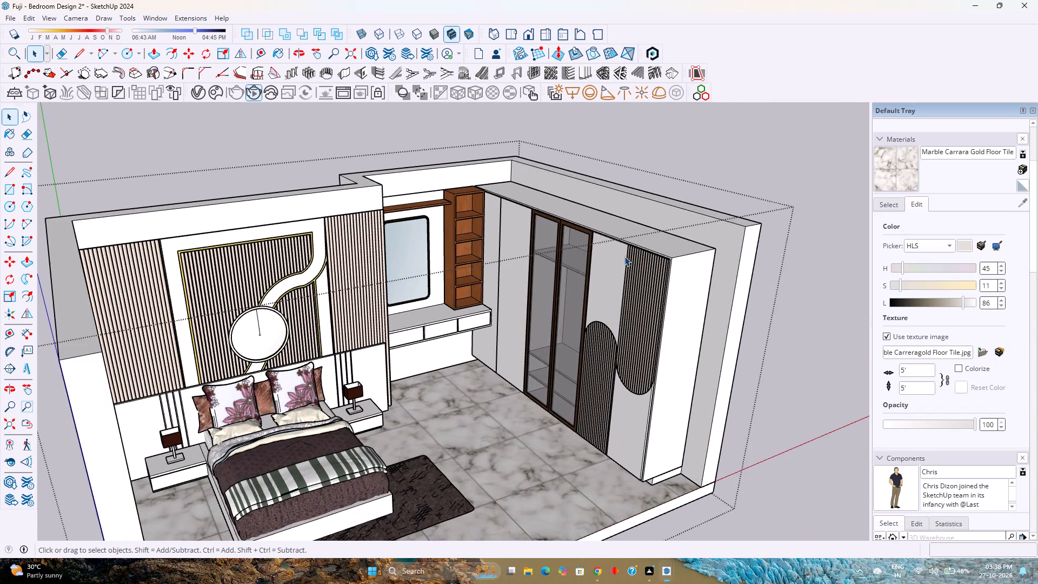
scroll(624, 256, "up", 7)
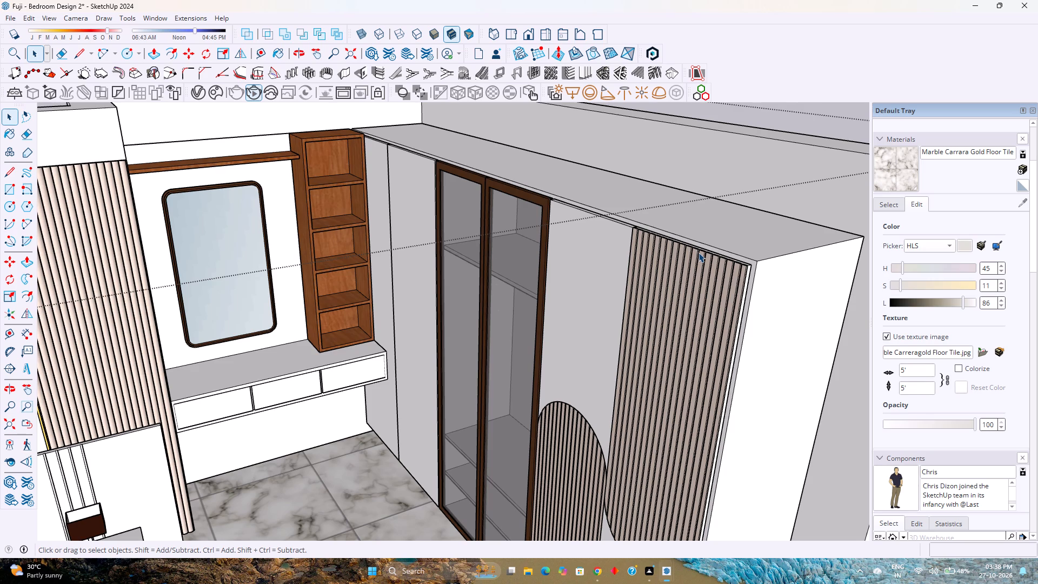
scroll(364, 269, "down", 5)
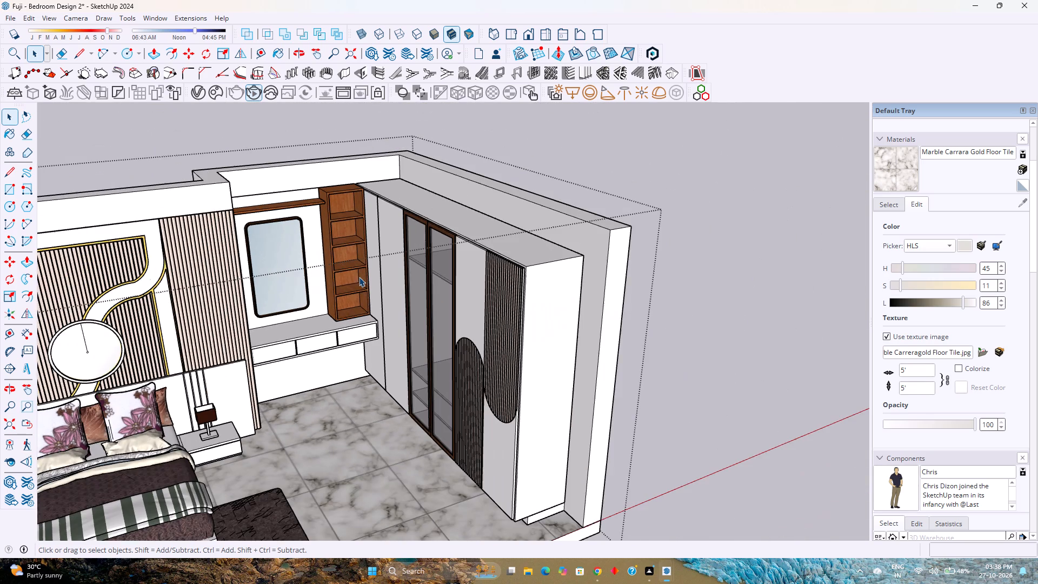
scroll(300, 307, "up", 4)
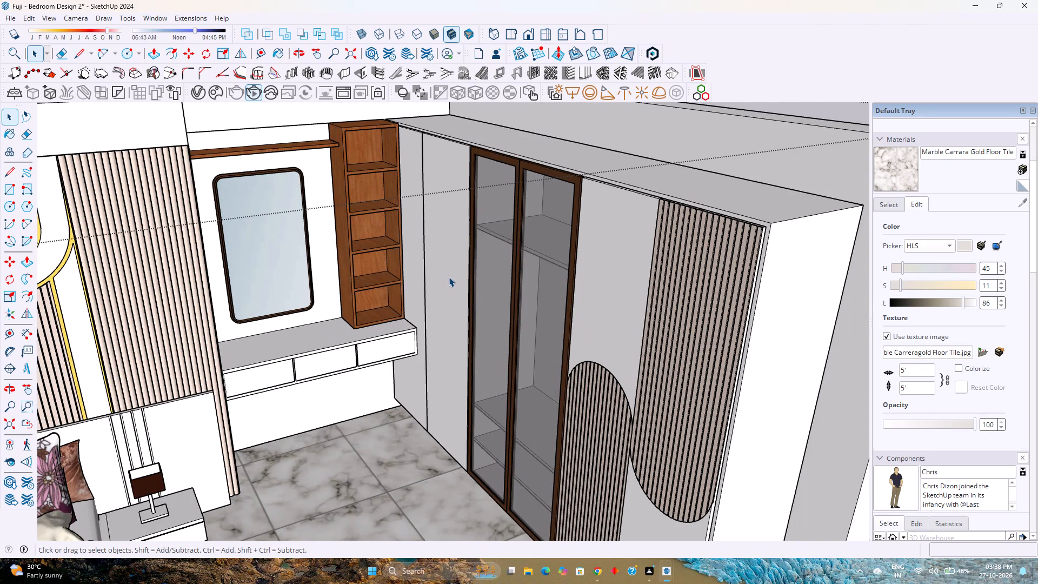
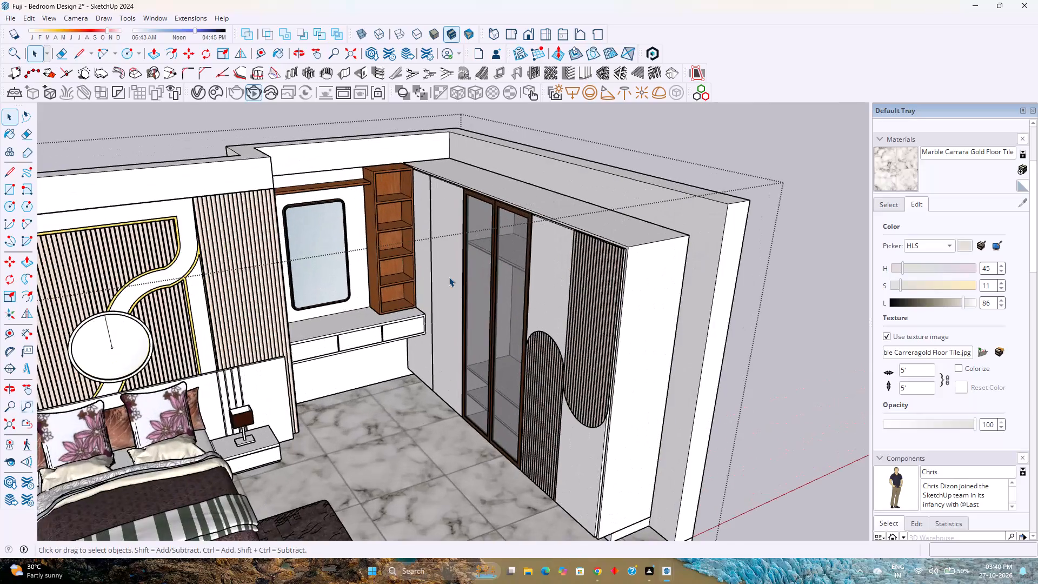
Open the 3D Warehouse model library from the bedroom design model.
scroll(449, 277, "up", 2)
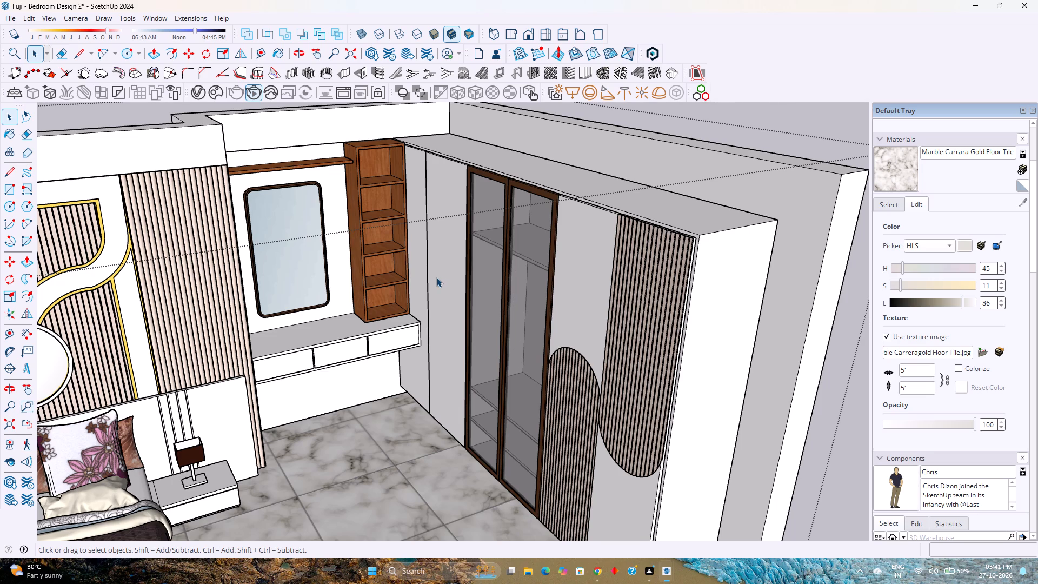
scroll(456, 406, "down", 4)
scroll(455, 403, "up", 4)
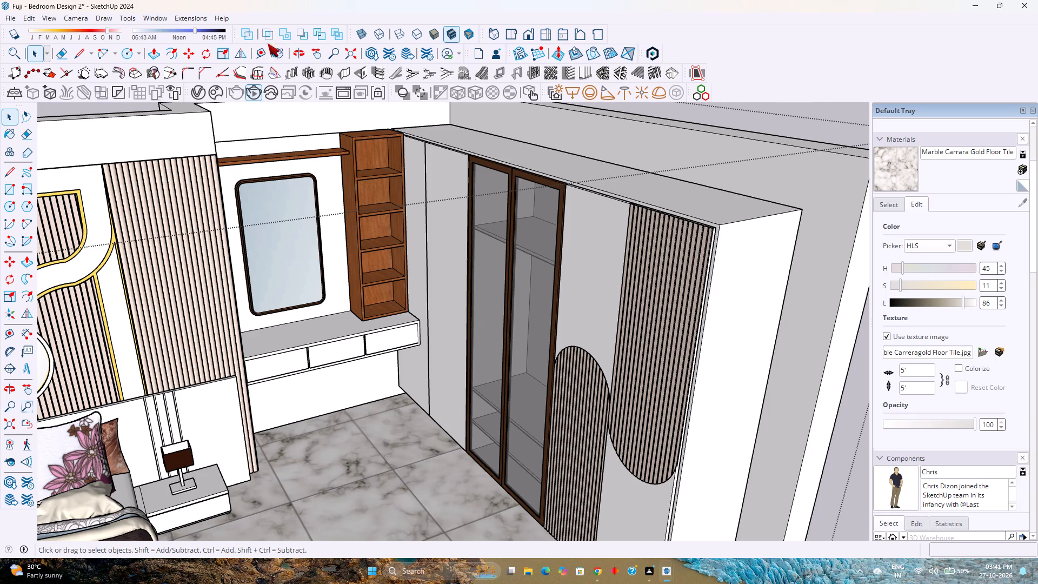
left_click(157, 18)
left_click(191, 99)
left_click(157, 15)
left_click(196, 100)
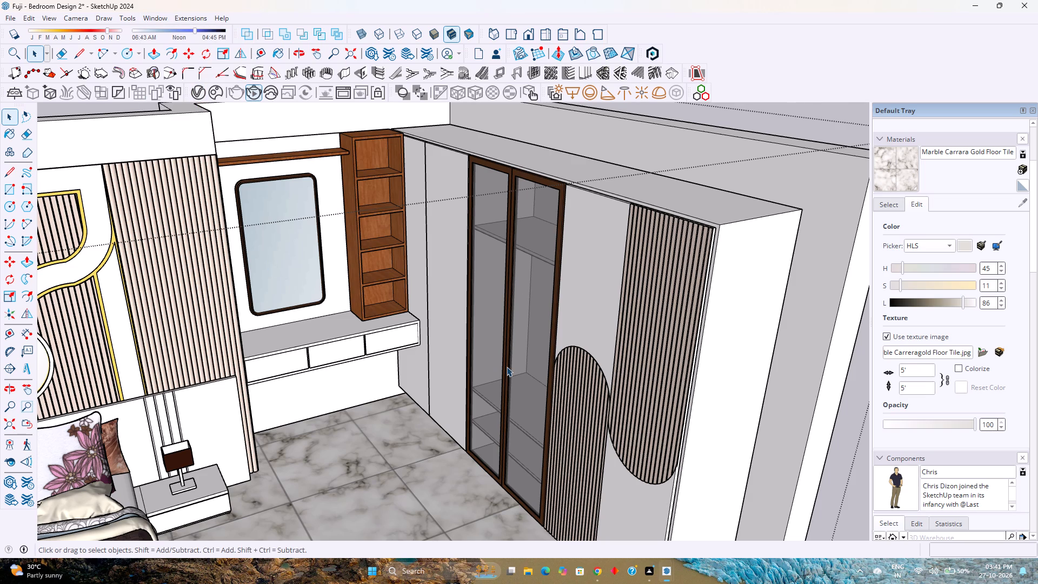
double_click(507, 367)
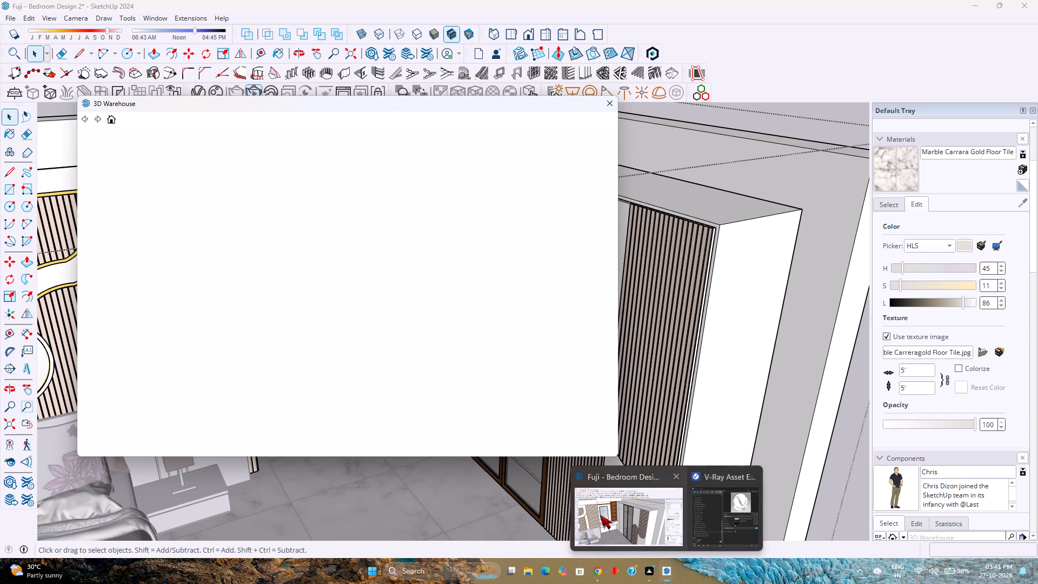
double_click(407, 339)
left_click(458, 99)
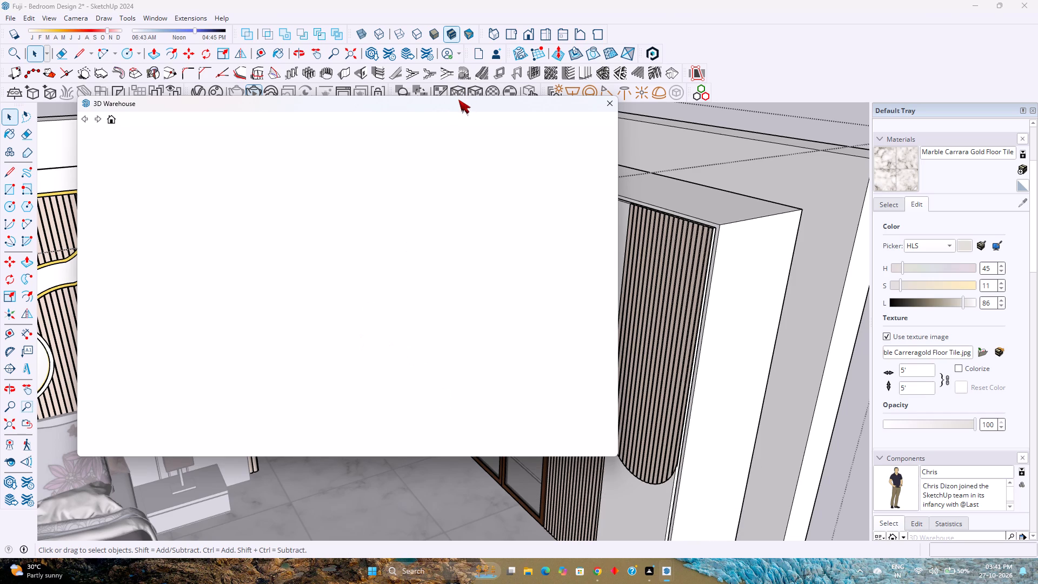
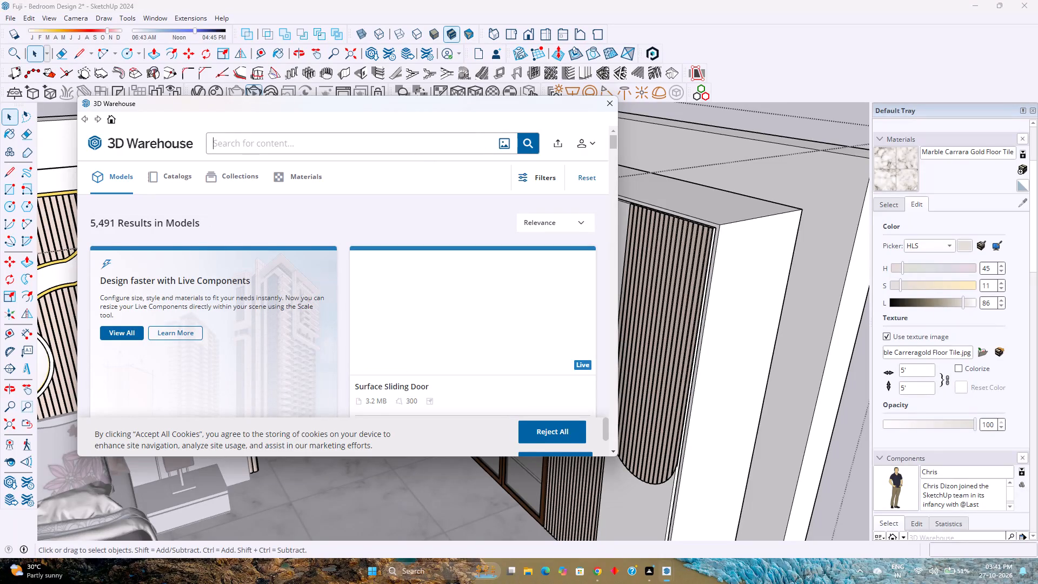
Search the 3D Warehouse for "vanity stool" models.
type("vanity stot")
key("BackSpace")
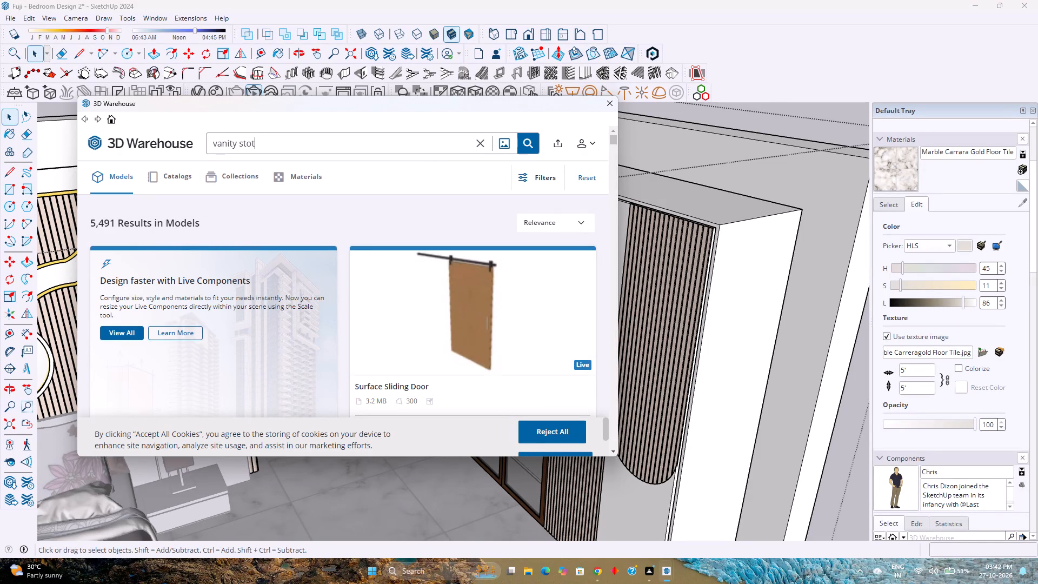
type("ol")
key("Return")
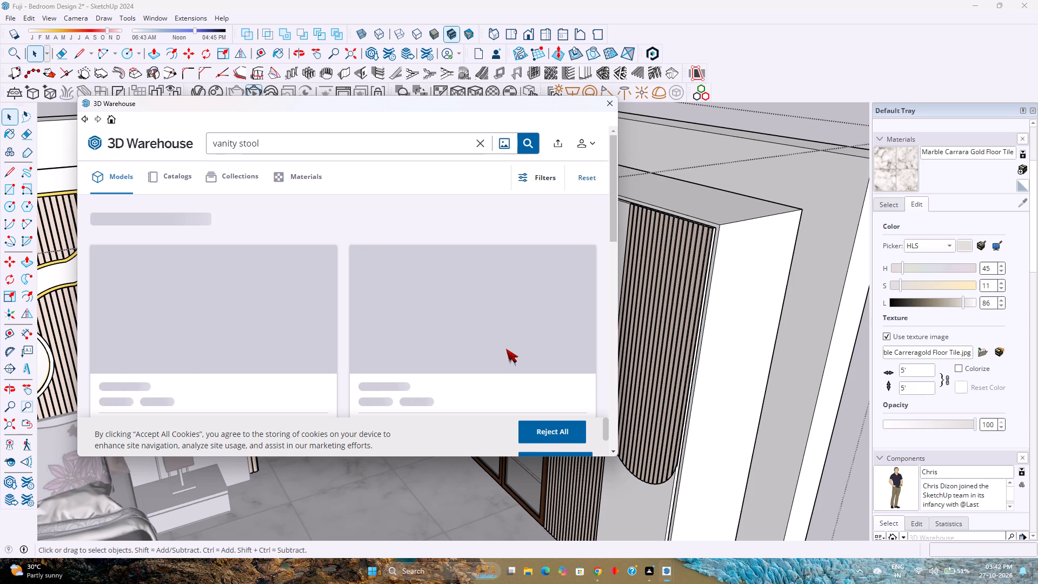
Load the round upholstered "Vanity Chair / stool" model and place it on the floor in front of the vanity drawers.
scroll(506, 349, "down", 1)
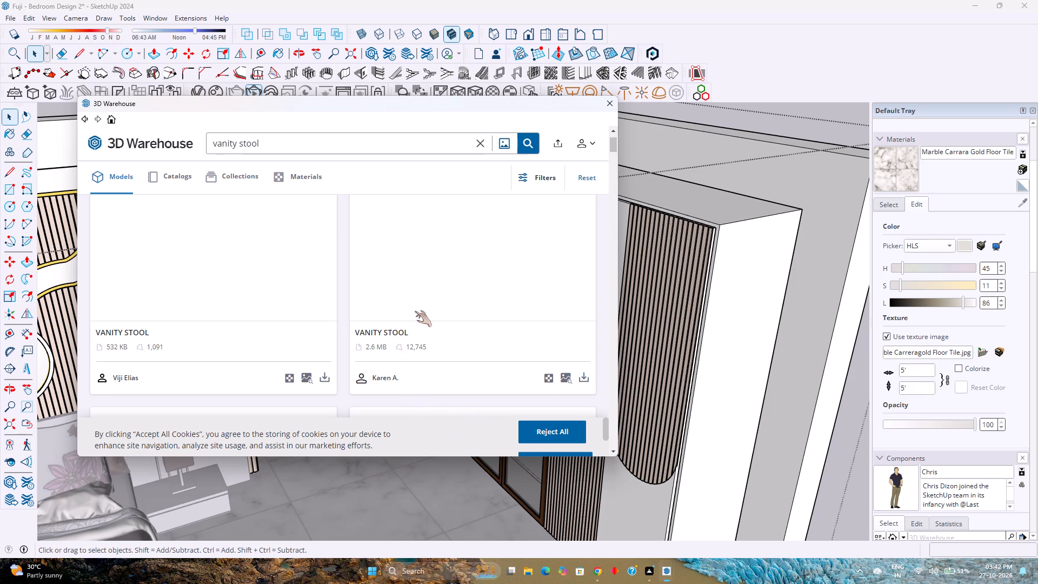
scroll(503, 345, "up", 4)
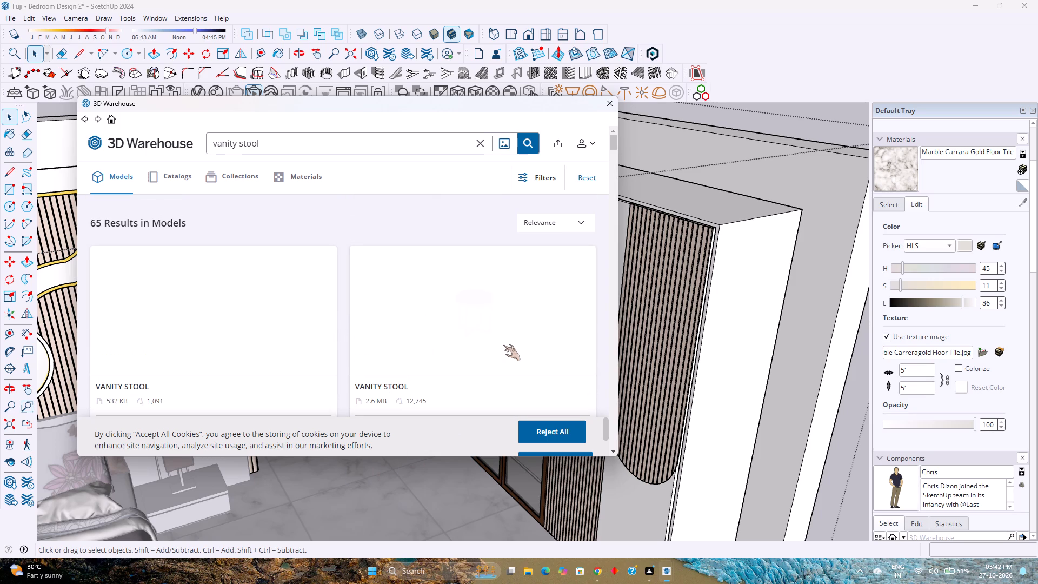
scroll(503, 345, "up", 2)
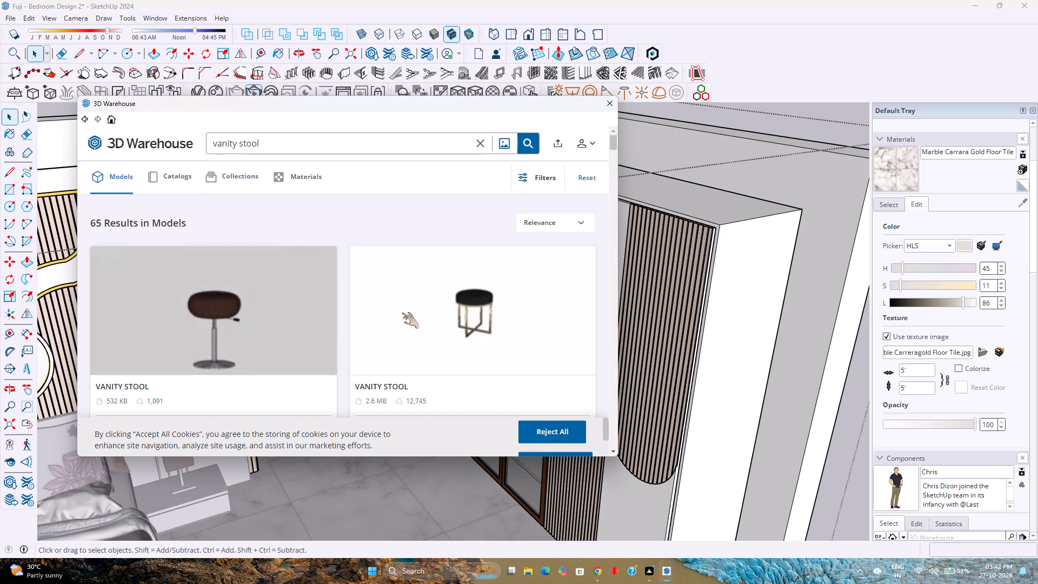
scroll(402, 313, "up", 3)
scroll(402, 313, "down", 1)
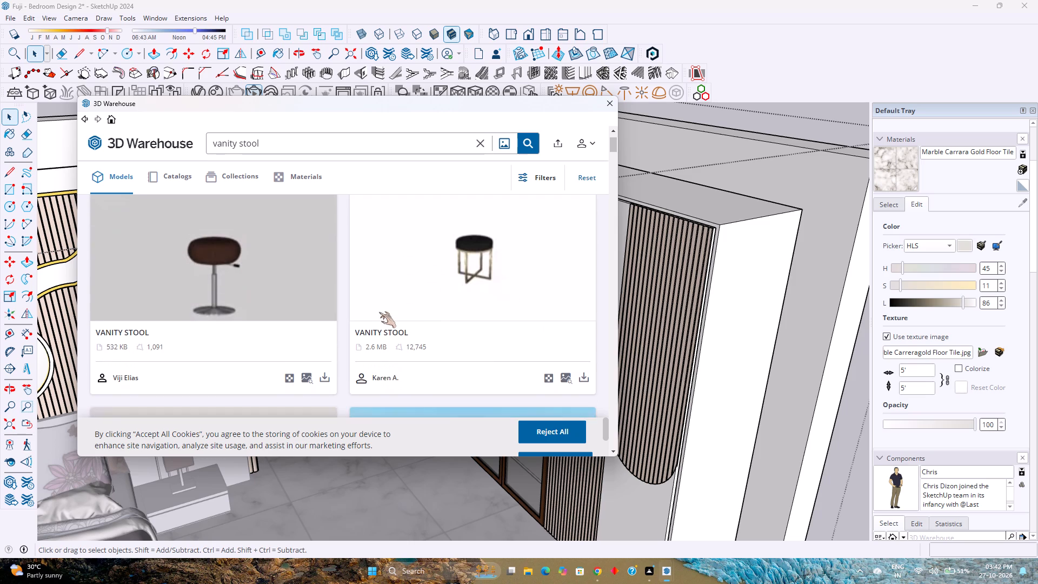
scroll(379, 312, "down", 9)
scroll(394, 309, "up", 1)
scroll(394, 309, "down", 1)
scroll(394, 309, "up", 1)
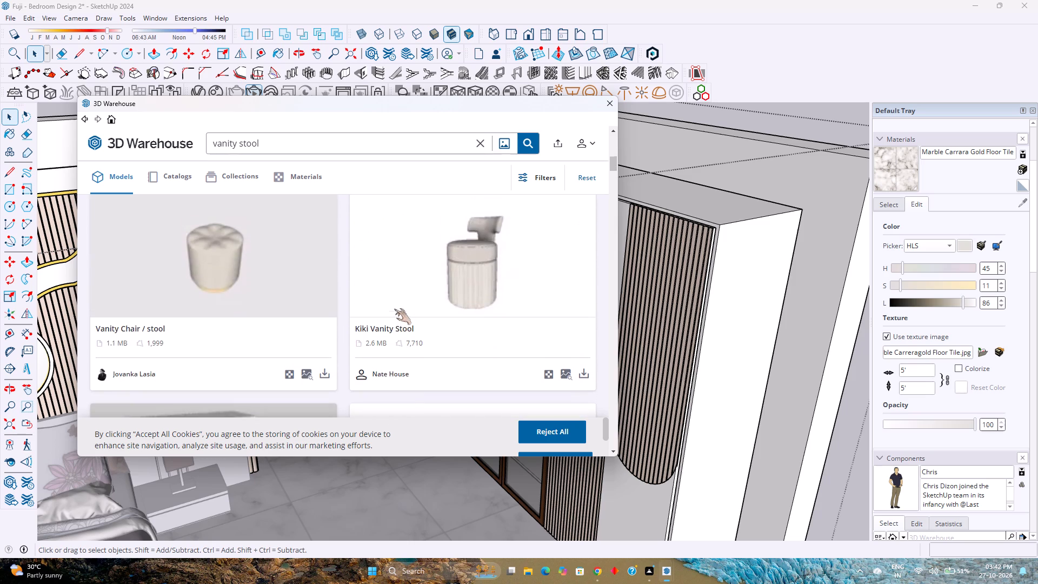
scroll(394, 309, "down", 1)
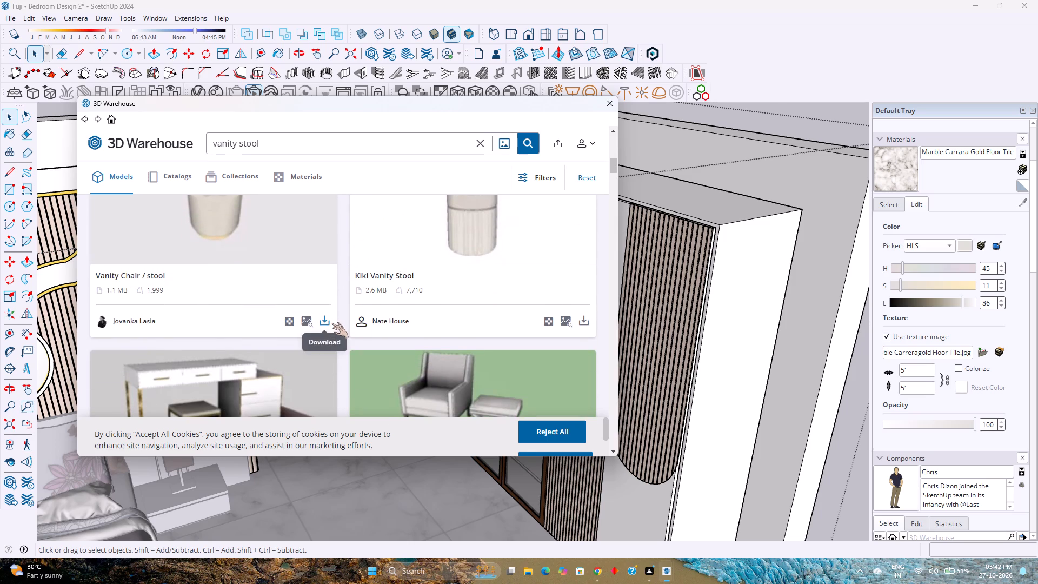
left_click(330, 324)
left_click(316, 295)
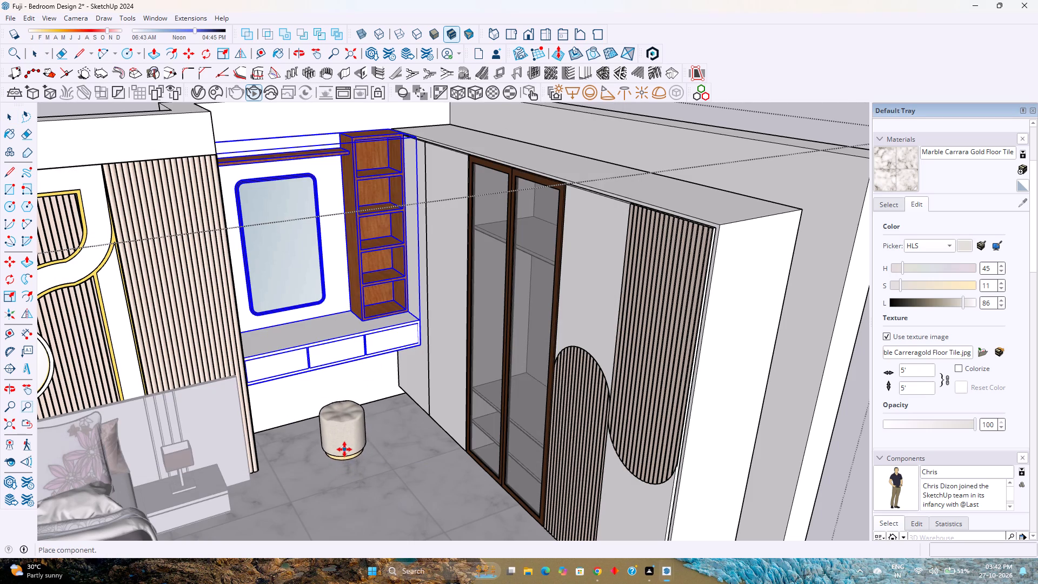
left_click(342, 444)
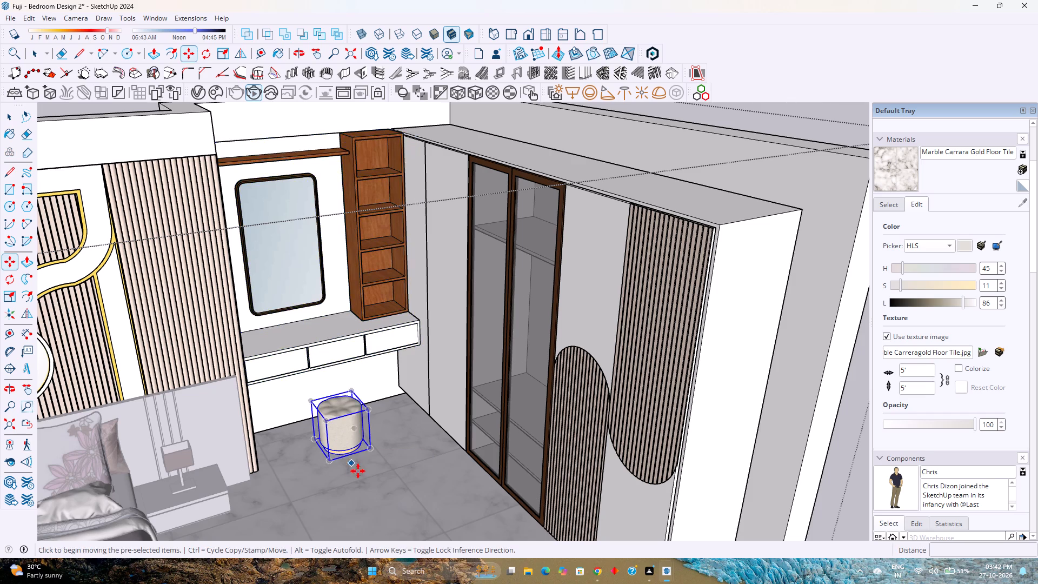
Scale the stool up slightly and uniformly from its upper back corner.
scroll(358, 471, "up", 4)
middle_click_drag(351, 466, 305, 493)
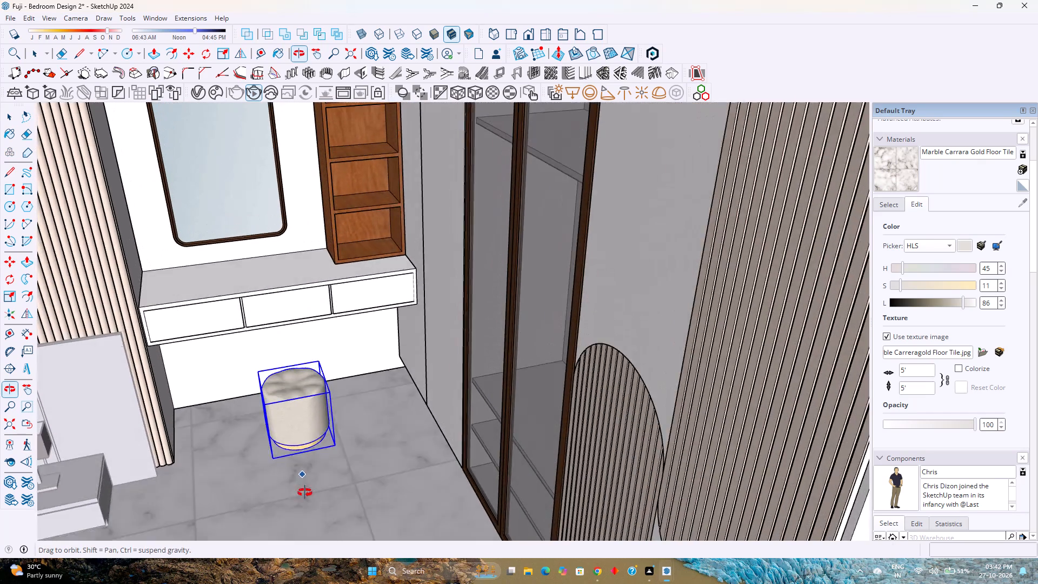
middle_click_drag(305, 493, 311, 518)
middle_click(311, 518)
scroll(294, 450, "up", 3)
key("s")
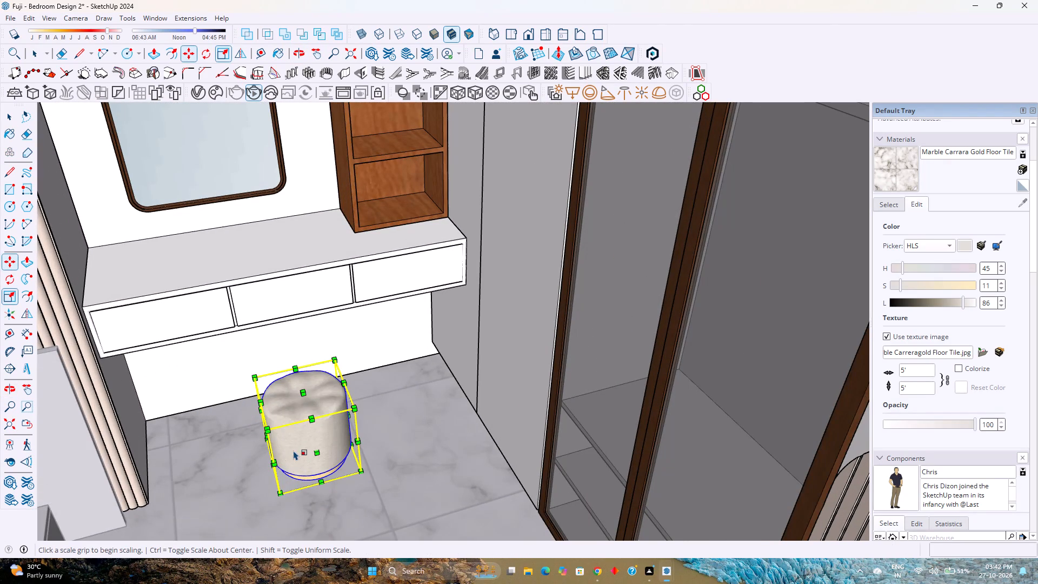
left_click(256, 381)
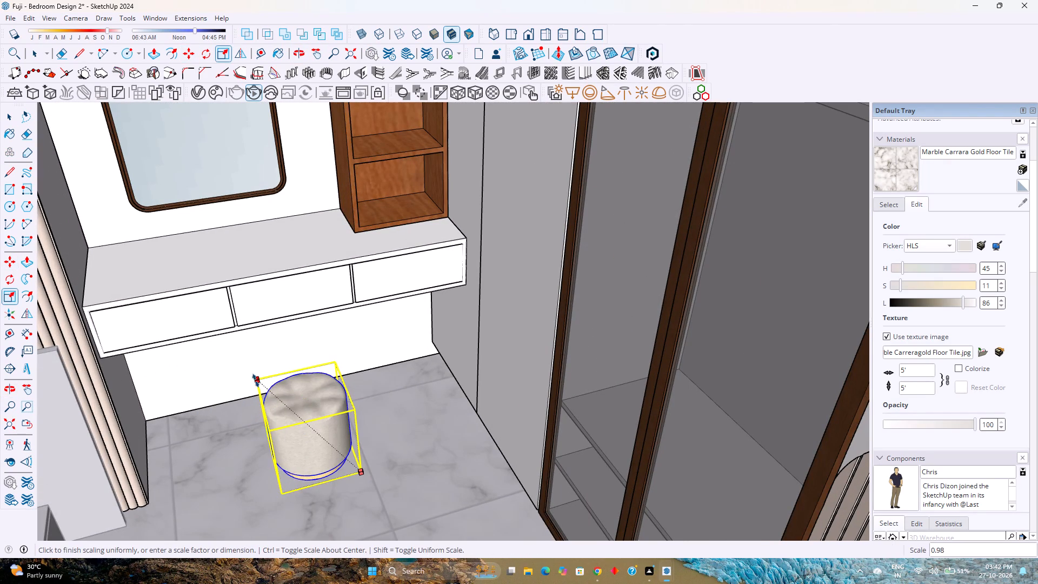
left_click(234, 371)
Move the enlarged stool slightly along the floor in front of the vanity and deselect it.
key("m")
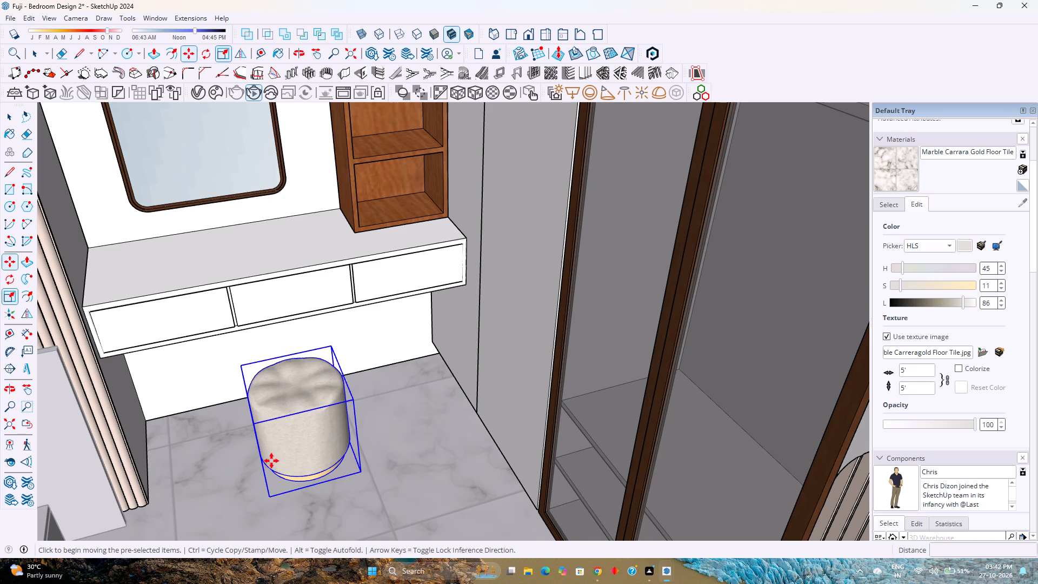
left_click(317, 486)
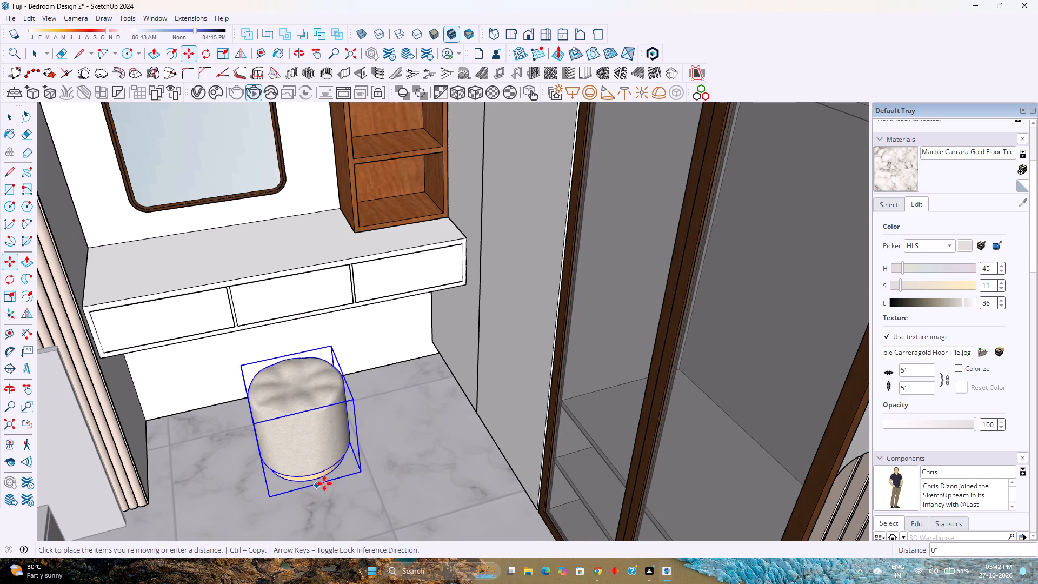
left_click(328, 482)
middle_click_drag(349, 505, 372, 410)
scroll(374, 408, "up", 1)
scroll(375, 408, "down", 7)
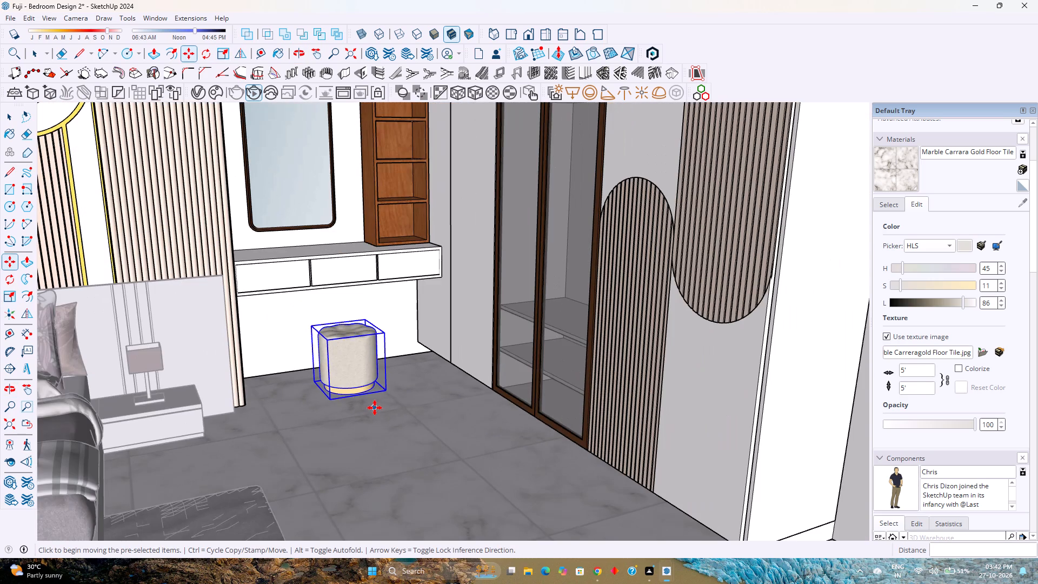
key("space")
scroll(375, 408, "down", 3)
middle_click_drag(400, 408, 341, 434, "shift")
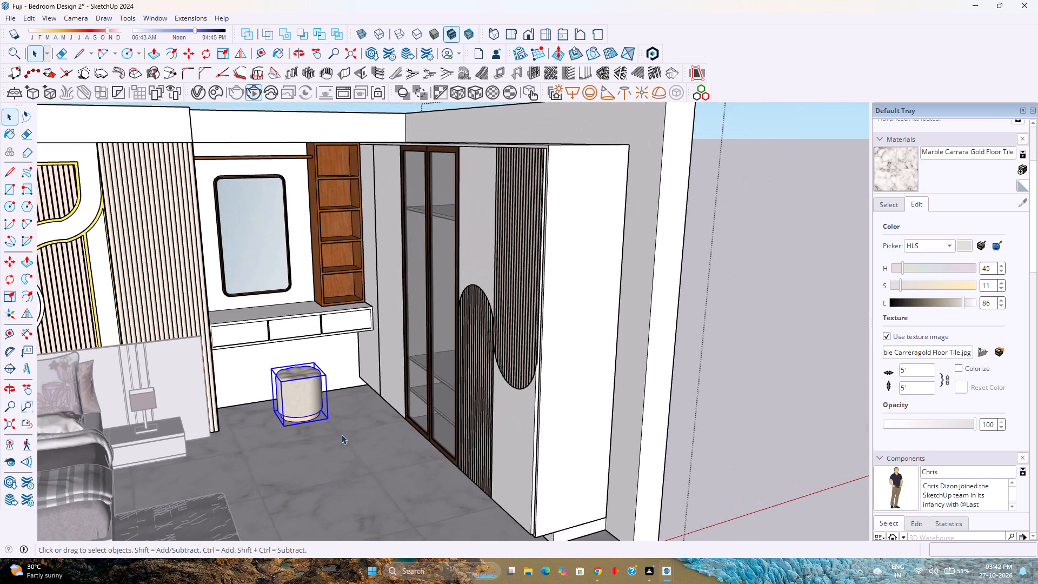
key("Escape")
Save the bedroom model with the stool in place.
scroll(337, 436, "down", 5)
middle_click_drag(349, 440, 315, 384)
middle_click(315, 383)
scroll(315, 382, "up", 4)
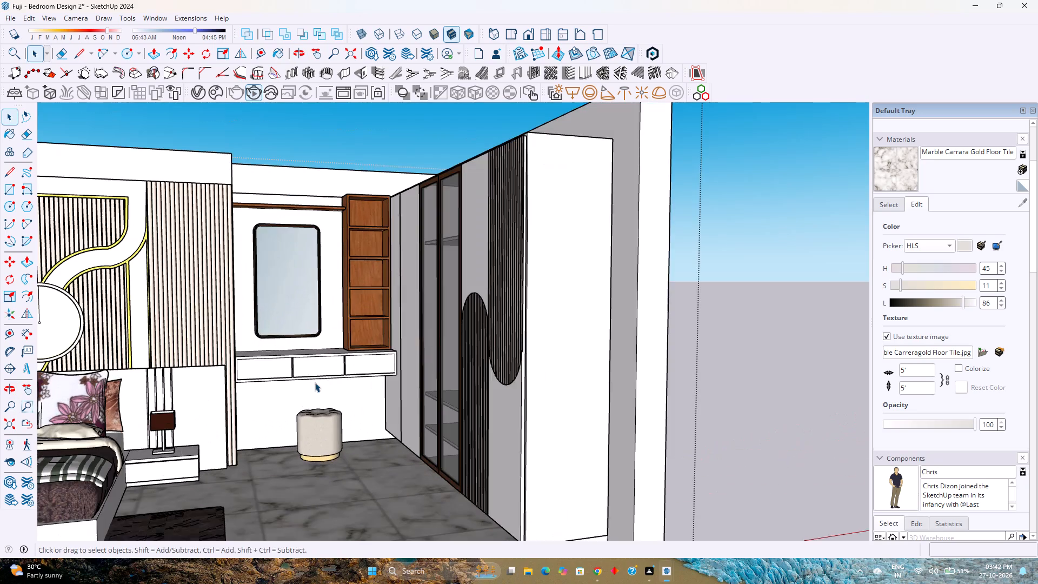
middle_click_drag(321, 418, 432, 402, "shift")
scroll(432, 403, "down", 2)
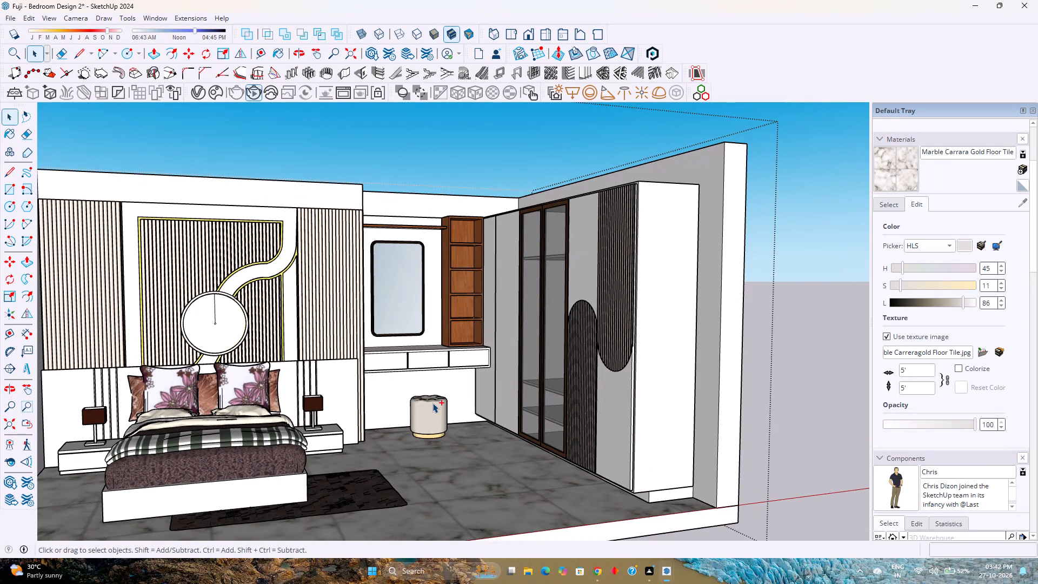
key("ctrl+s")
Open the wardrobe front with the curved fluted panels for editing, down to its nested group.
scroll(494, 394, "up", 3)
scroll(525, 394, "down", 1)
middle_click_drag(525, 394, 733, 577)
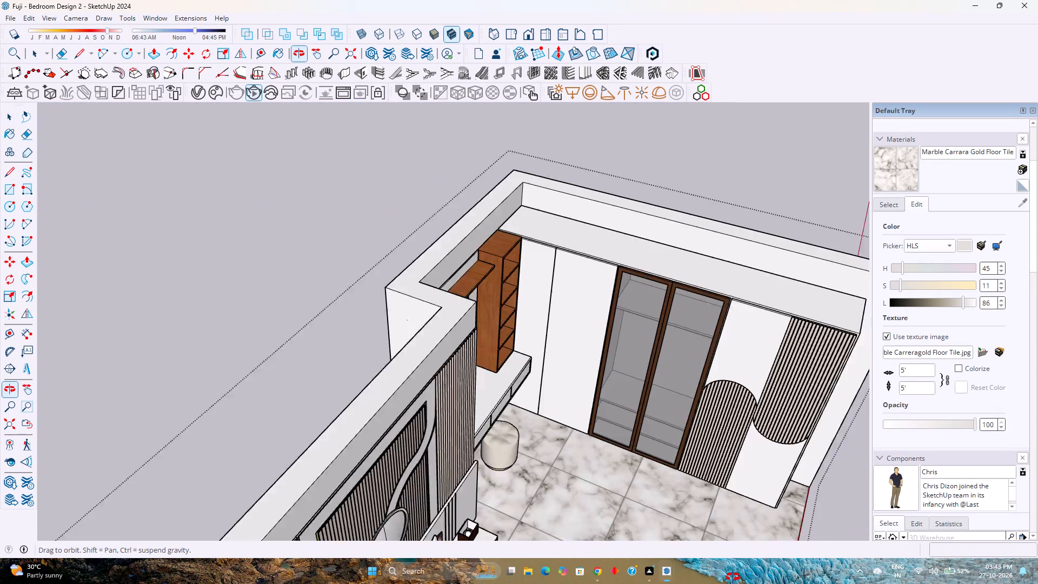
middle_click_drag(733, 577, 718, 547)
middle_click_drag(716, 527, 627, 470)
scroll(627, 470, "up", 4)
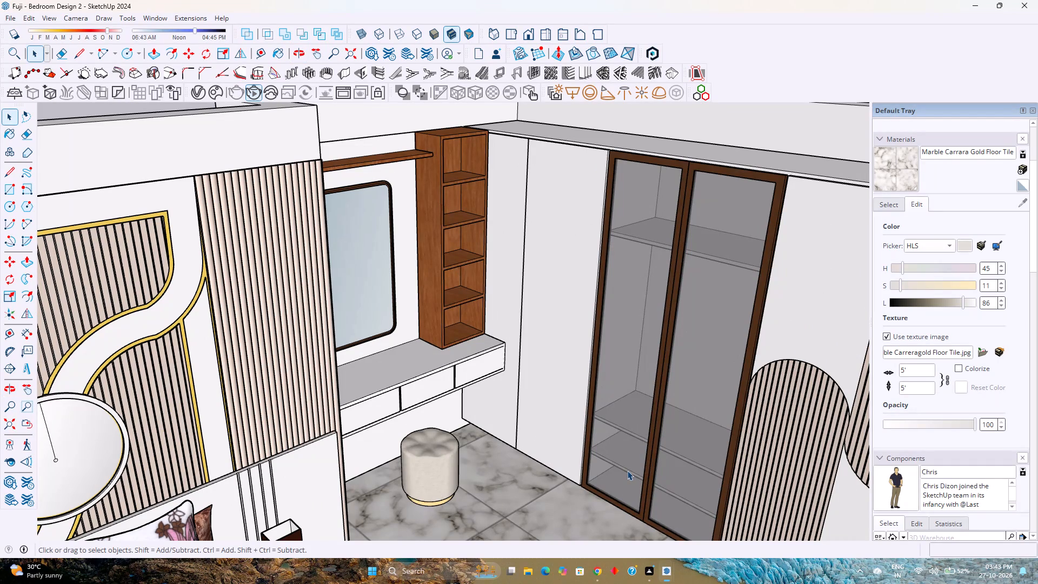
scroll(627, 470, "down", 2)
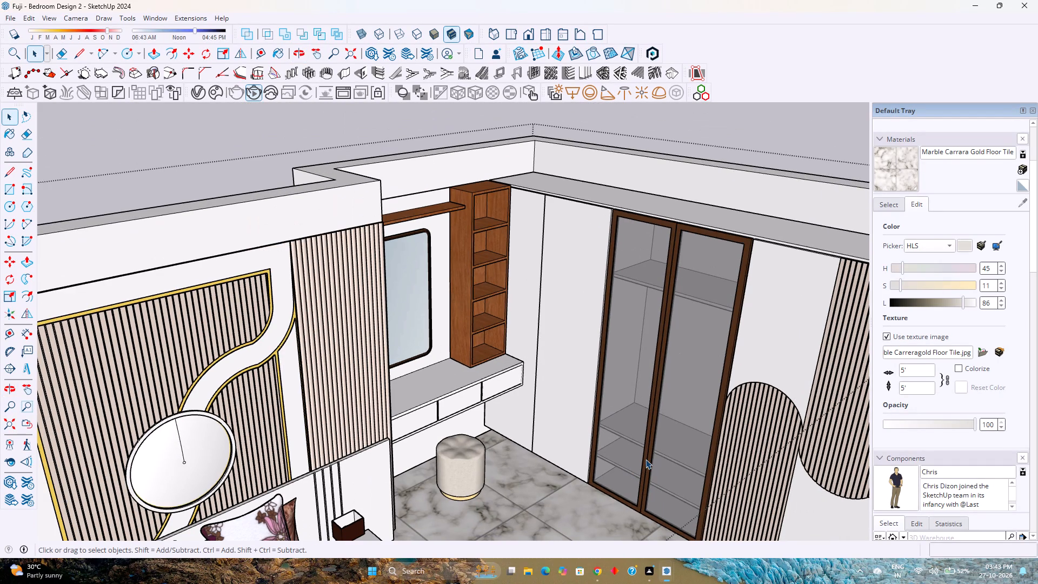
middle_click_drag(650, 450, 533, 462, "shift")
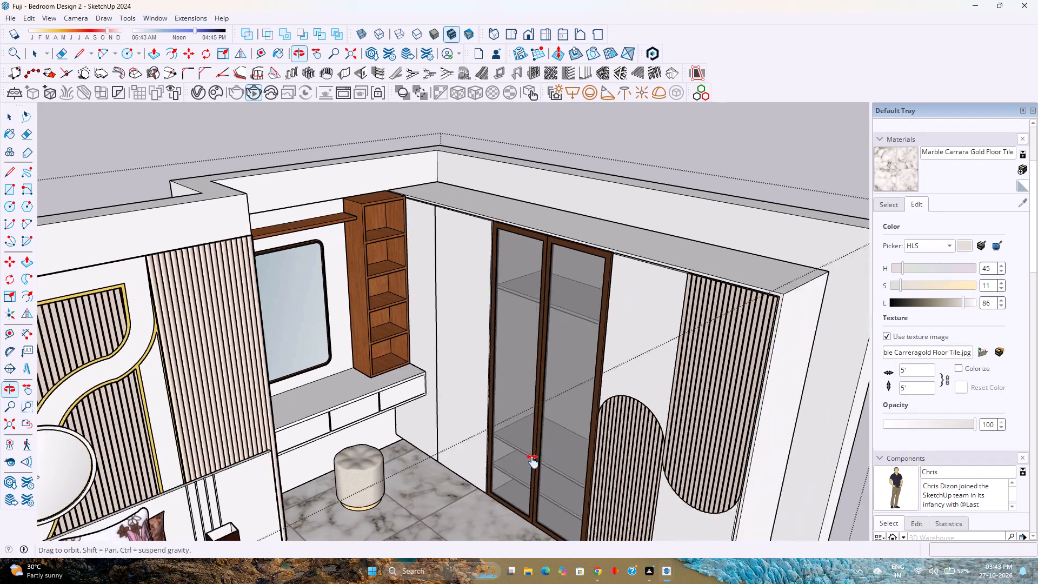
middle_click_drag(533, 462, 452, 472, "shift")
scroll(554, 401, "up", 3)
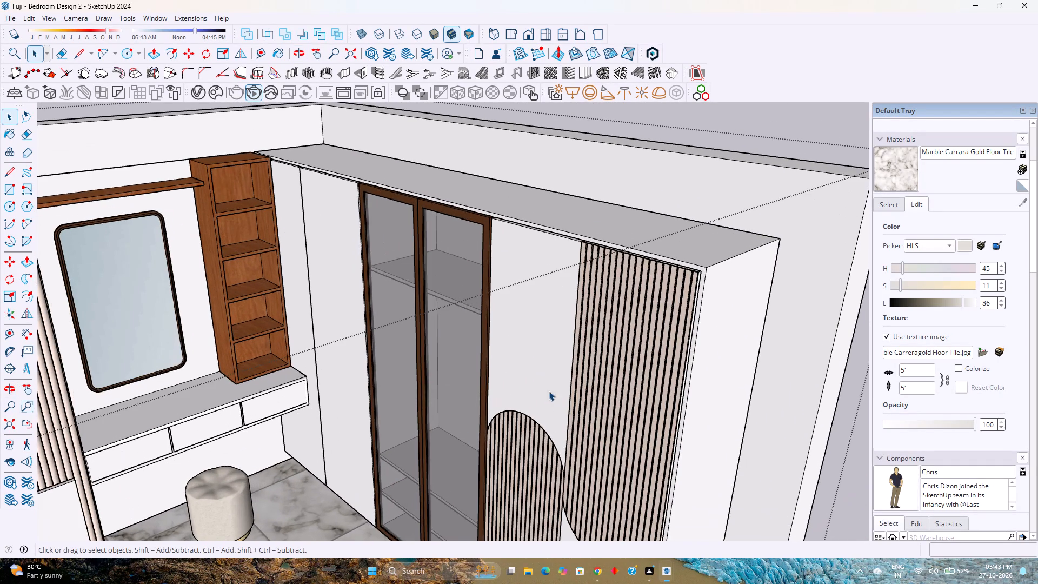
double_click(544, 376)
scroll(544, 376, "up", 3)
double_click(544, 376)
double_click(544, 376)
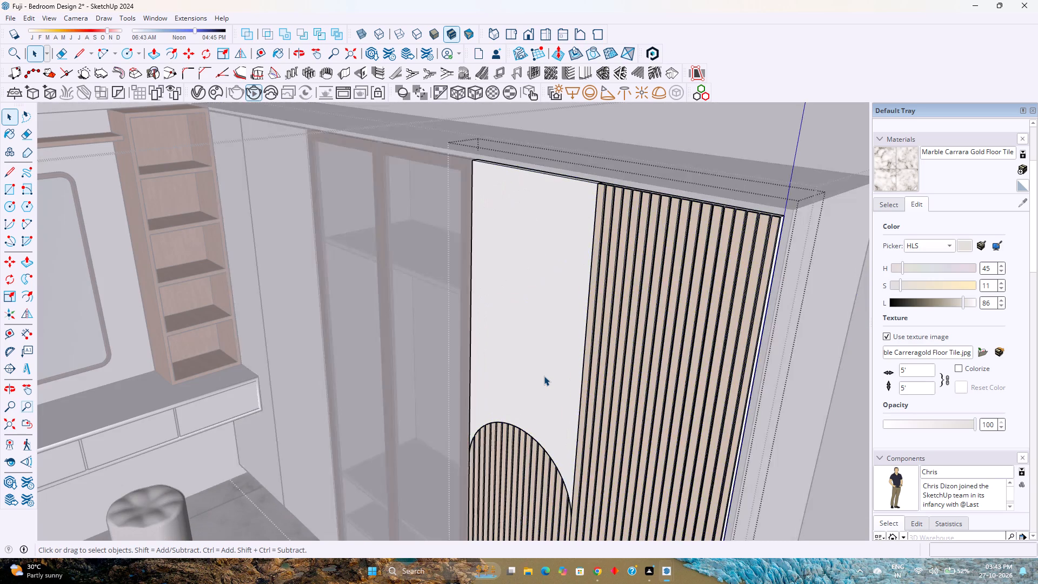
Paint the plain upper and lower faces beside the fluted wardrobe panels with Wax 01 from the 3d Printing materials.
left_click(544, 376)
double_click(557, 354)
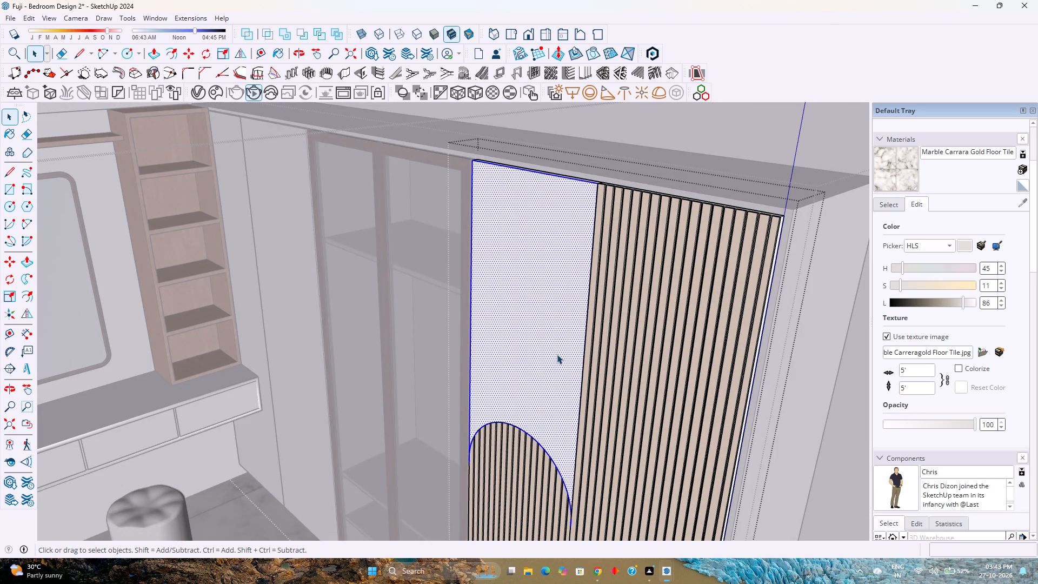
left_click(890, 205)
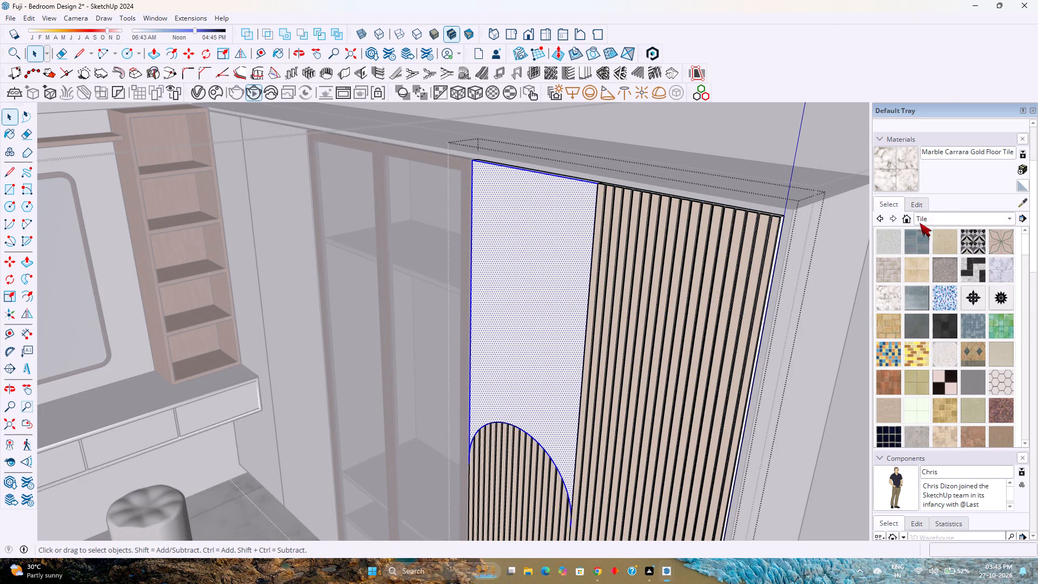
left_click(940, 214)
left_click(894, 30)
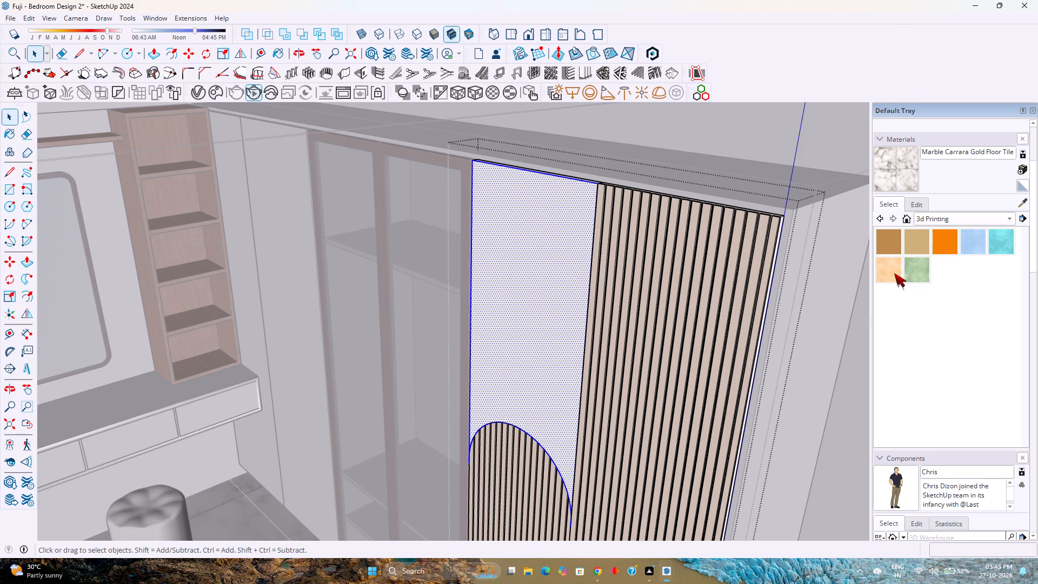
left_click(892, 272)
left_click(556, 296)
scroll(556, 296, "down", 5)
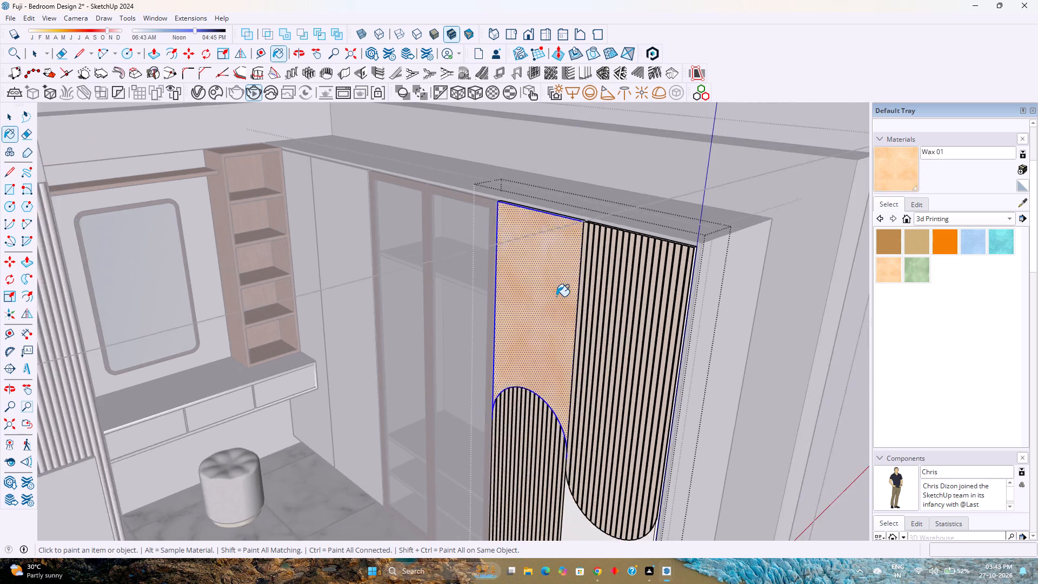
scroll(556, 296, "down", 3)
left_click(588, 513)
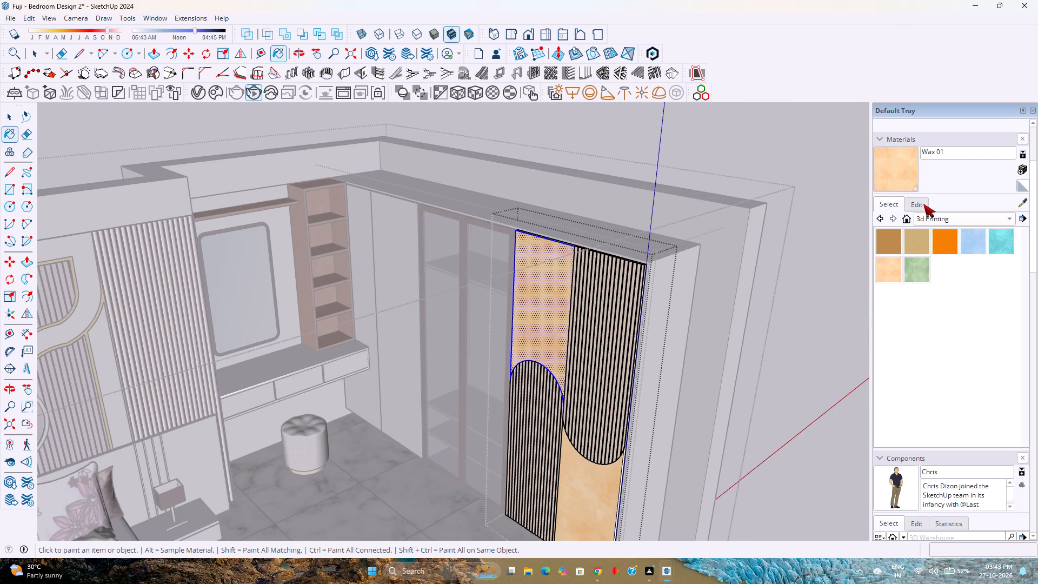
Lighten the Wax 01 material by setting its HLS saturation to 50 and lightness to 97.
left_click(916, 206)
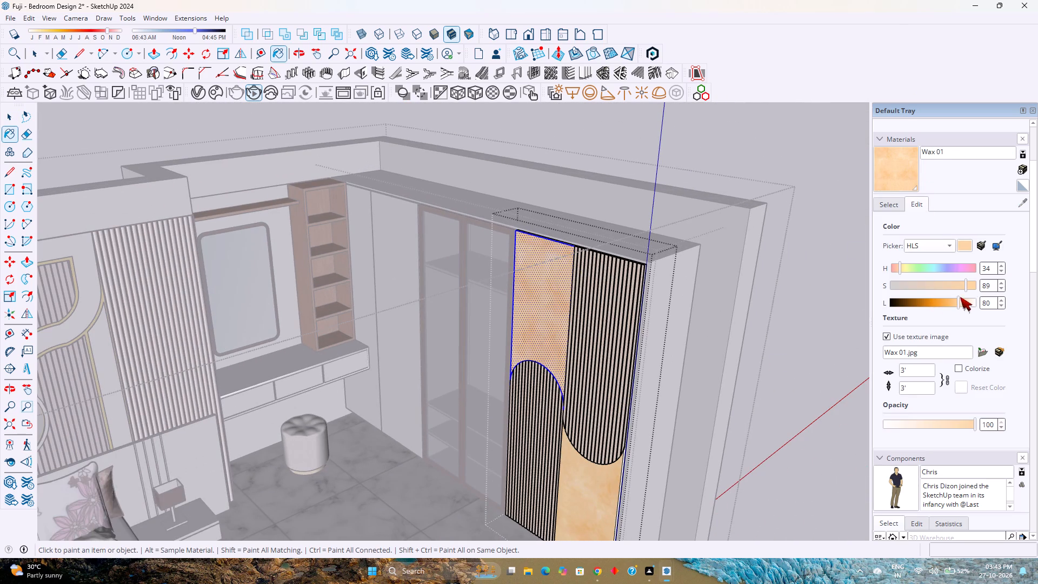
left_click_drag(966, 289, 933, 288)
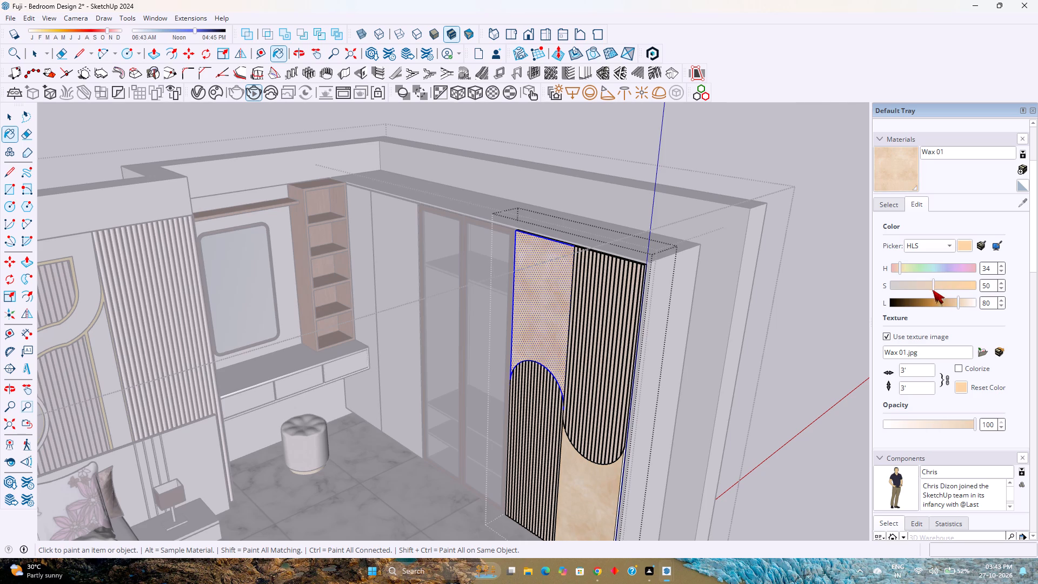
left_click_drag(956, 303, 970, 307)
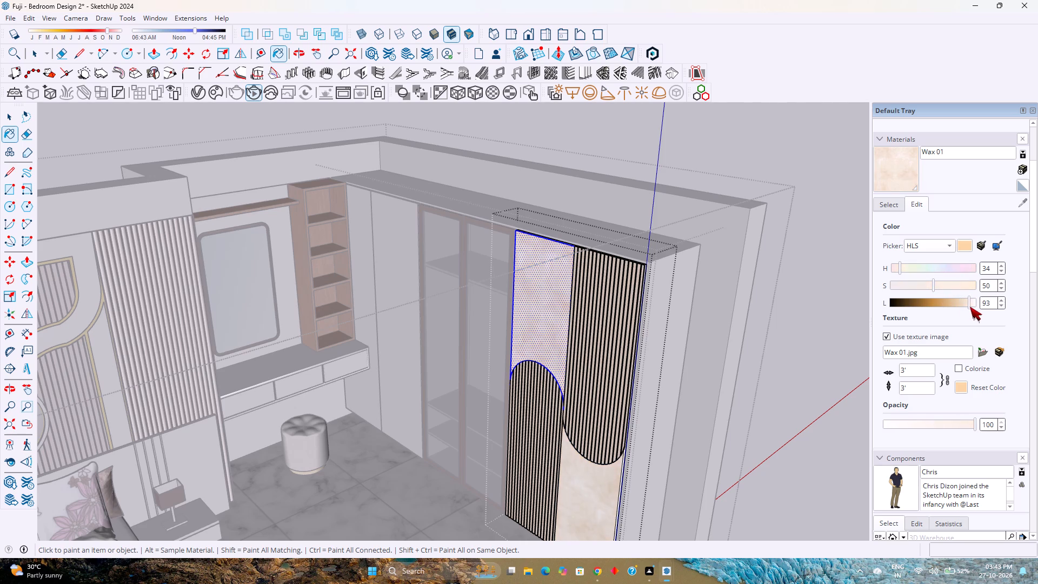
left_click_drag(970, 307, 972, 306)
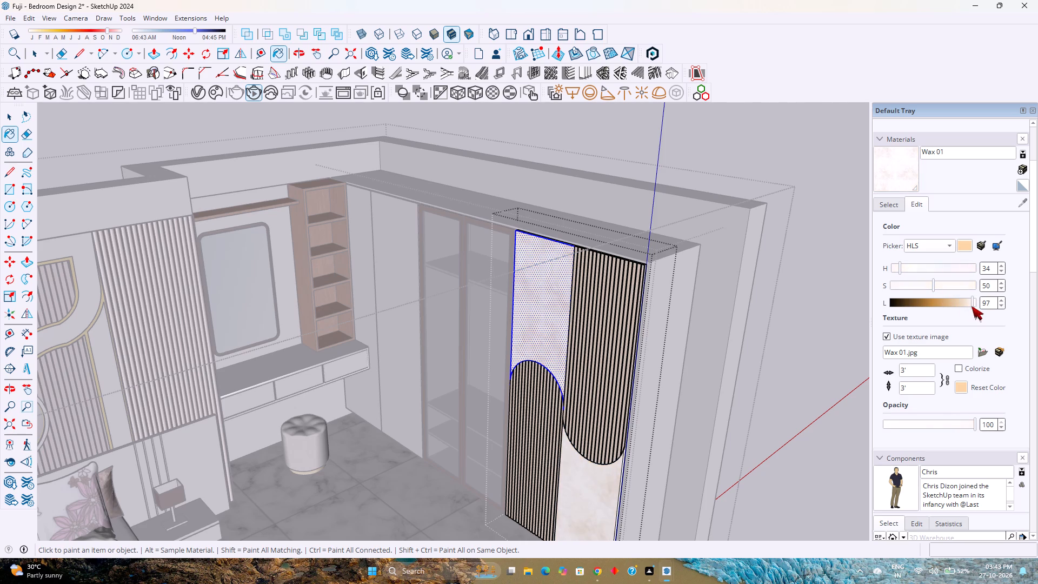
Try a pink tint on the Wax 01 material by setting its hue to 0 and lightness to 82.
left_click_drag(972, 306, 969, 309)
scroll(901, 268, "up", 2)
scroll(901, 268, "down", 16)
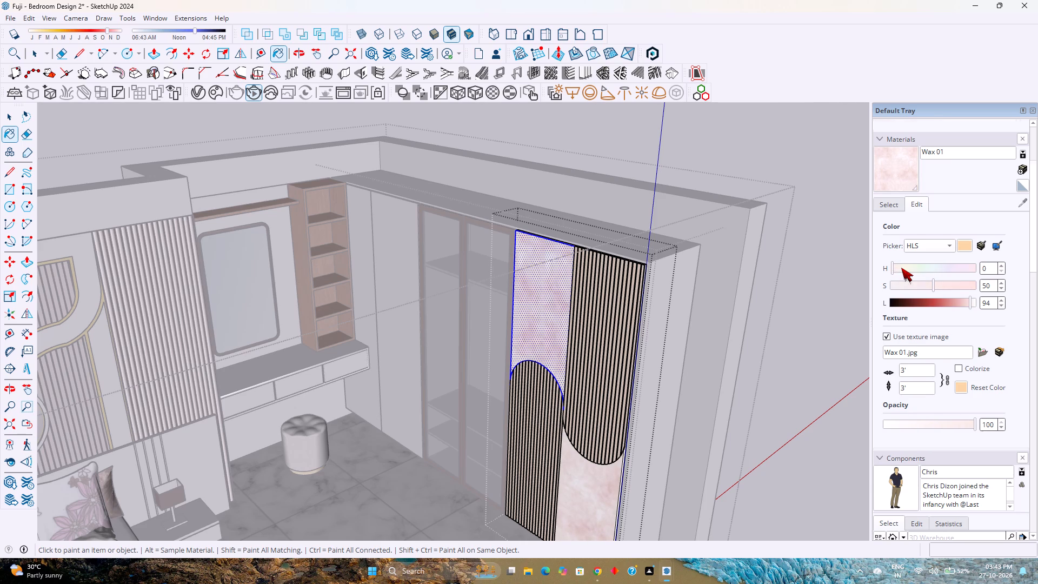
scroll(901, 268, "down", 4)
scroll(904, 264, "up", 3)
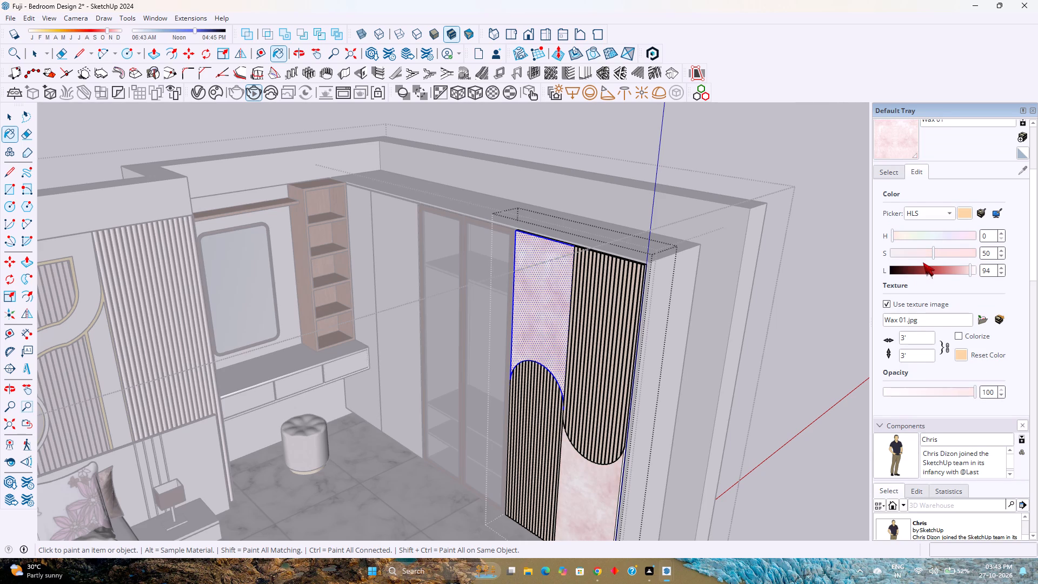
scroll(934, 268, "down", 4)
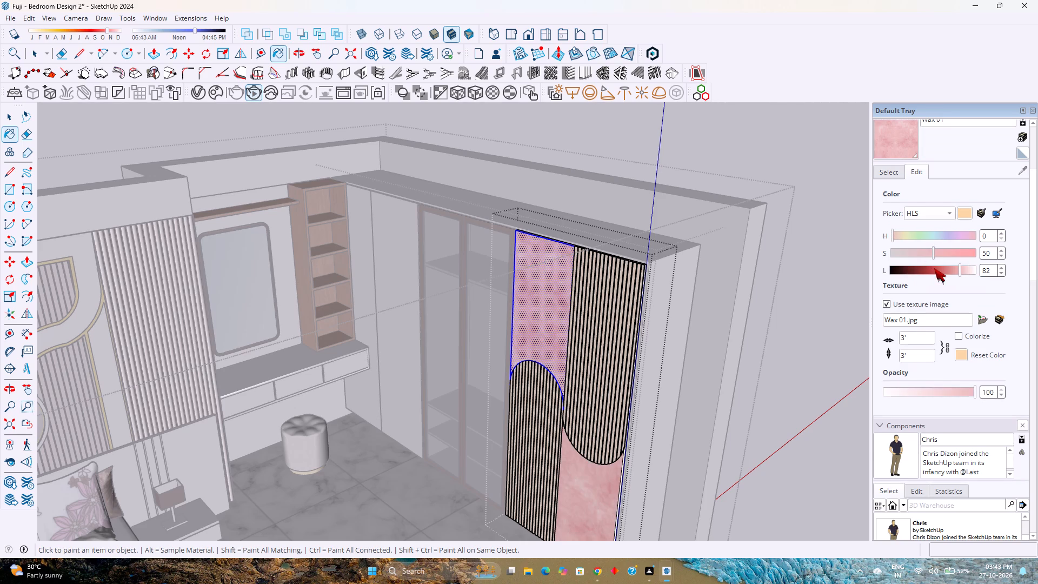
Set the Wax 01 material's hue to 36 for a warm beige tone.
scroll(894, 234, "up", 12)
Set the Wax 01 material's saturation to 100 and lightness to 97.
scroll(935, 254, "up", 1)
scroll(935, 254, "down", 10)
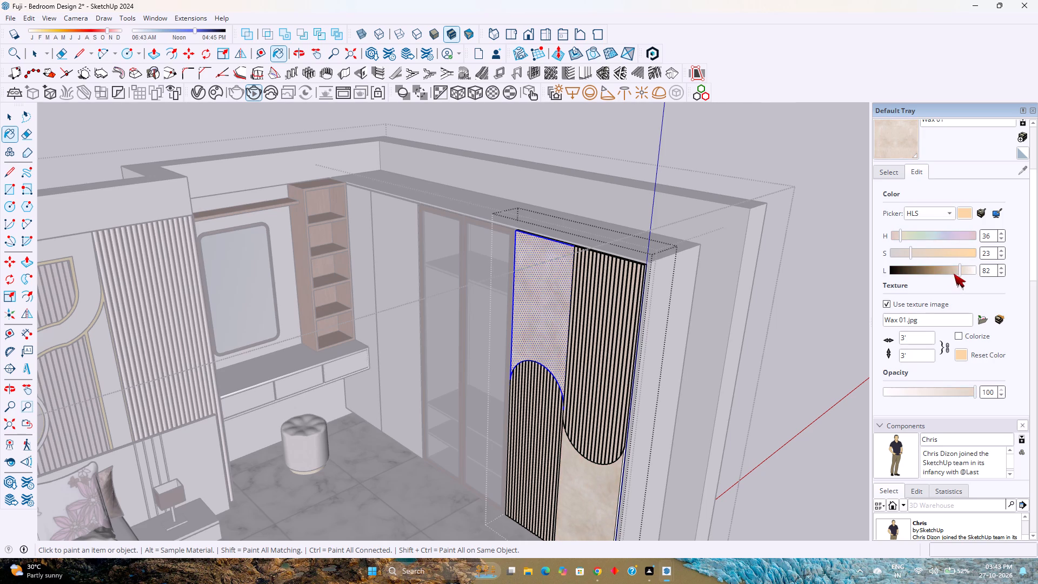
scroll(955, 272, "up", 6)
scroll(955, 272, "down", 1)
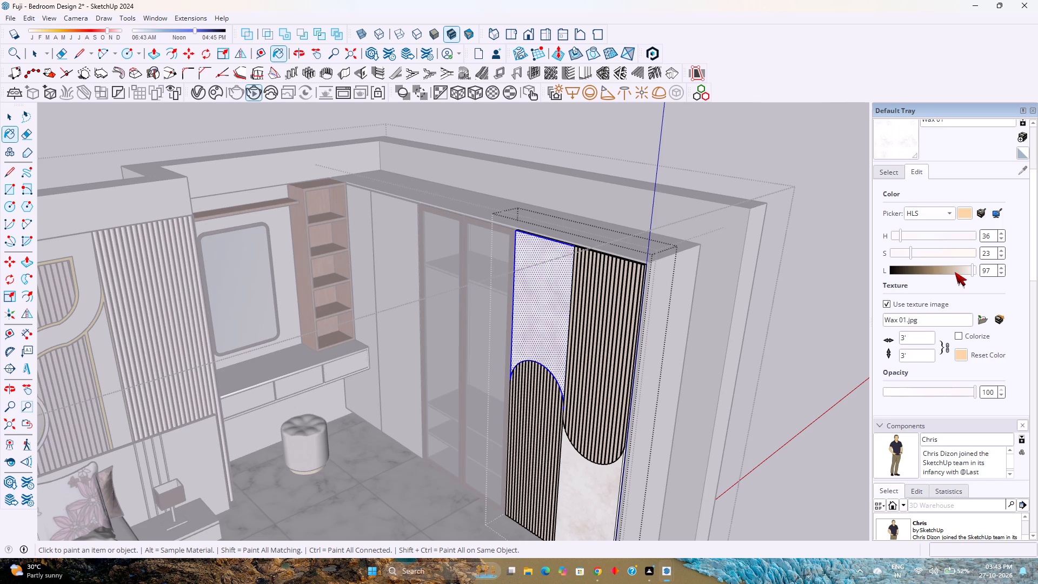
scroll(913, 254, "up", 8)
scroll(913, 254, "up", 20)
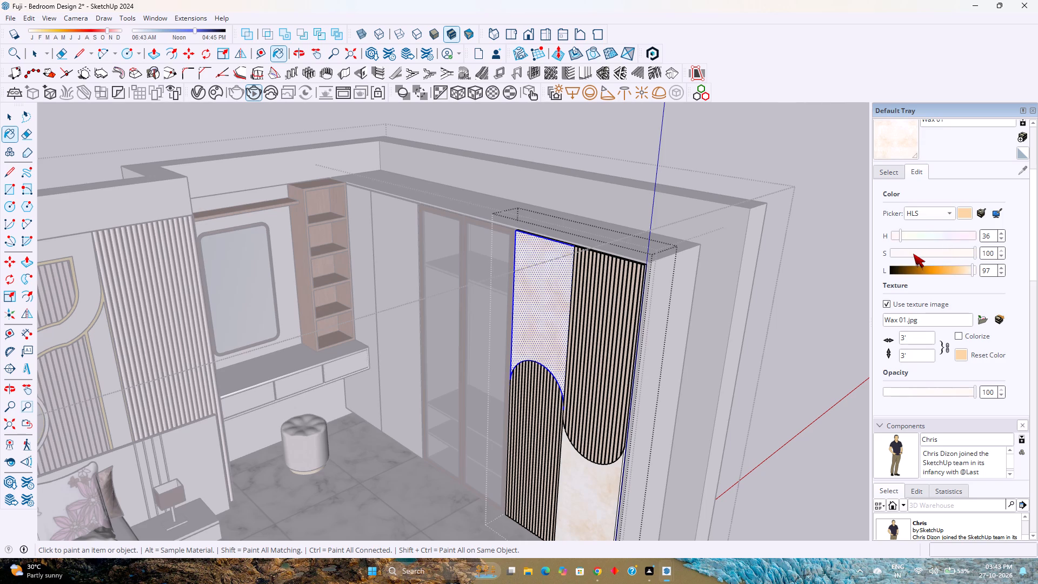
scroll(913, 254, "up", 7)
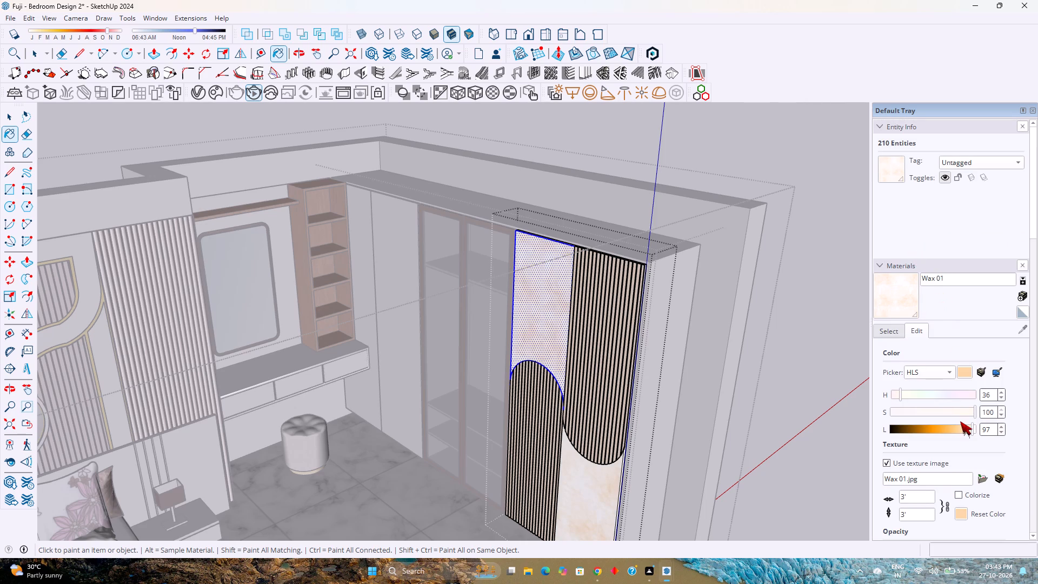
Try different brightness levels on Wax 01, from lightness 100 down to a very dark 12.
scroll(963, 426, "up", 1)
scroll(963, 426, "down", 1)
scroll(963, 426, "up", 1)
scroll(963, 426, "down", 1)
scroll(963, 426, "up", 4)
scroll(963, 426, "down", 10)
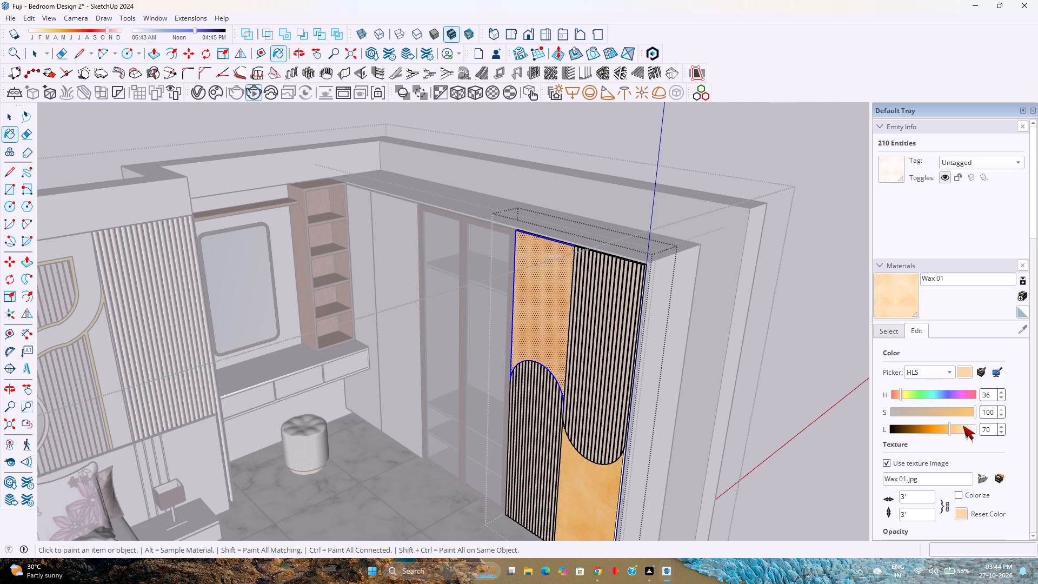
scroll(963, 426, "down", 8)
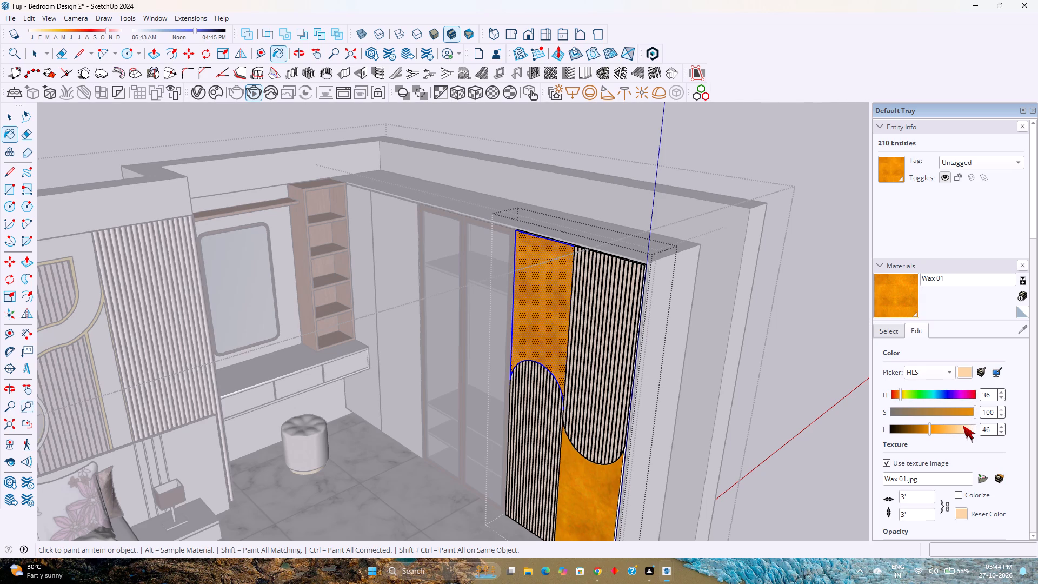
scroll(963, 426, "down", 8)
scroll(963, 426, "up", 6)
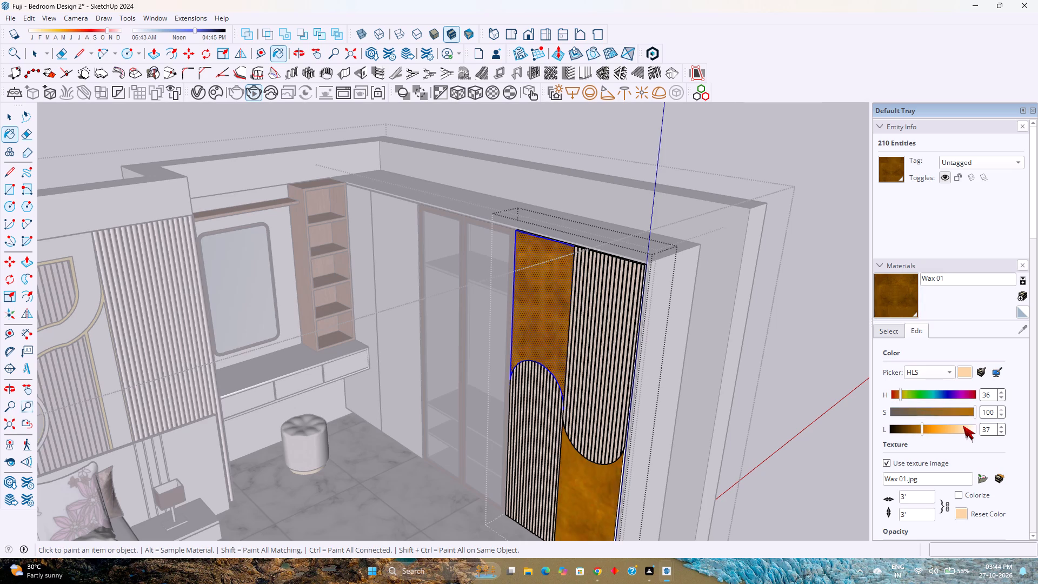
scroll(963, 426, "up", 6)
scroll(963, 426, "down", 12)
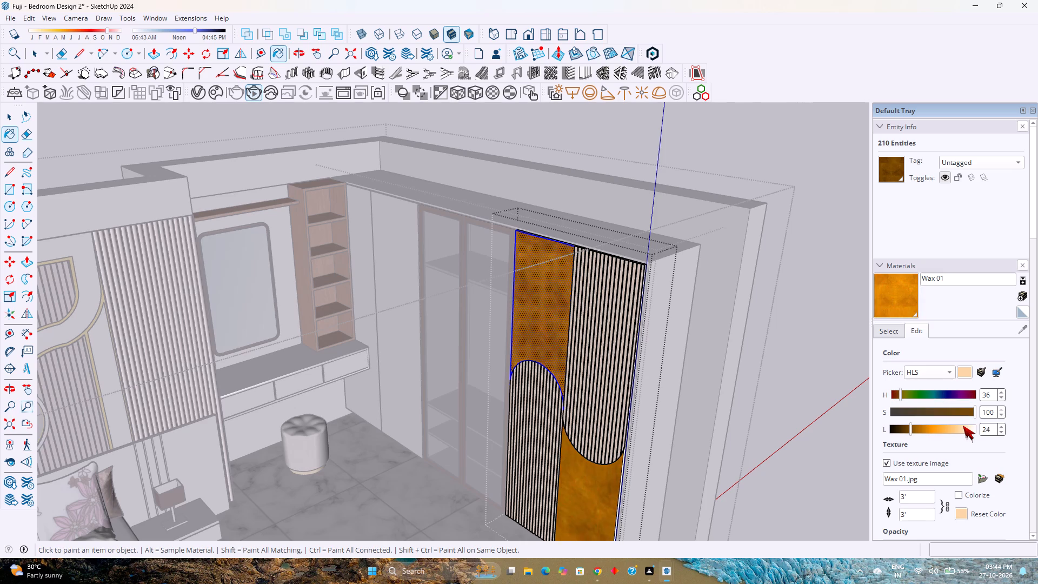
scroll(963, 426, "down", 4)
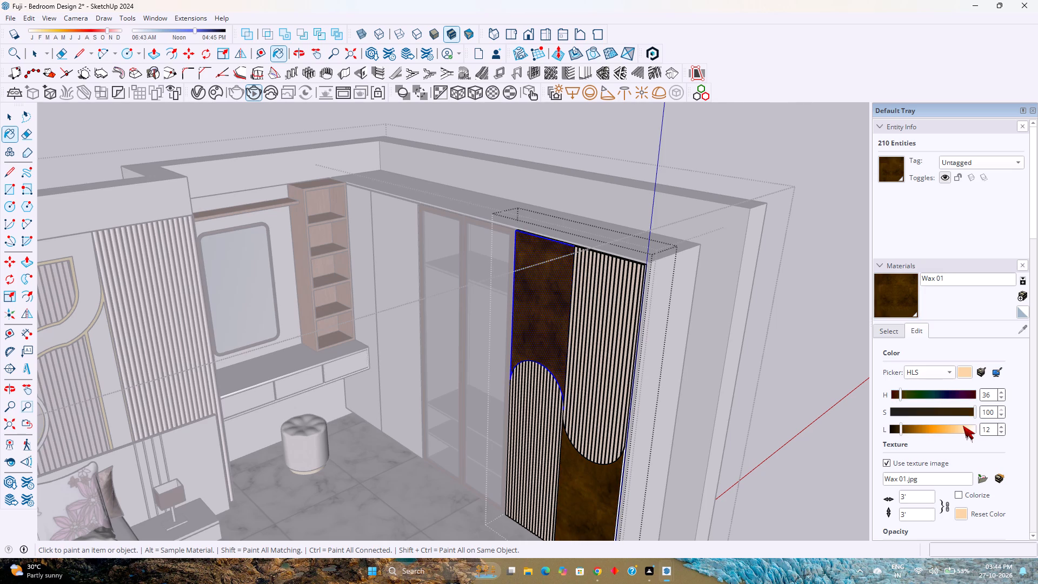
Set the Wax 01 lightness to 96 and close the nested group of the fluted wardrobe front.
scroll(963, 426, "up", 6)
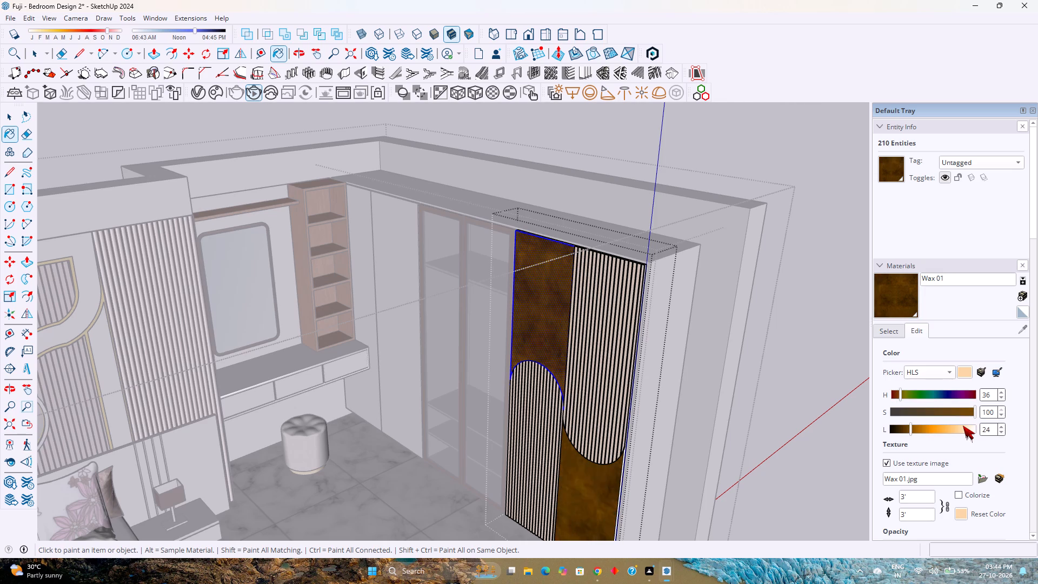
scroll(963, 426, "up", 19)
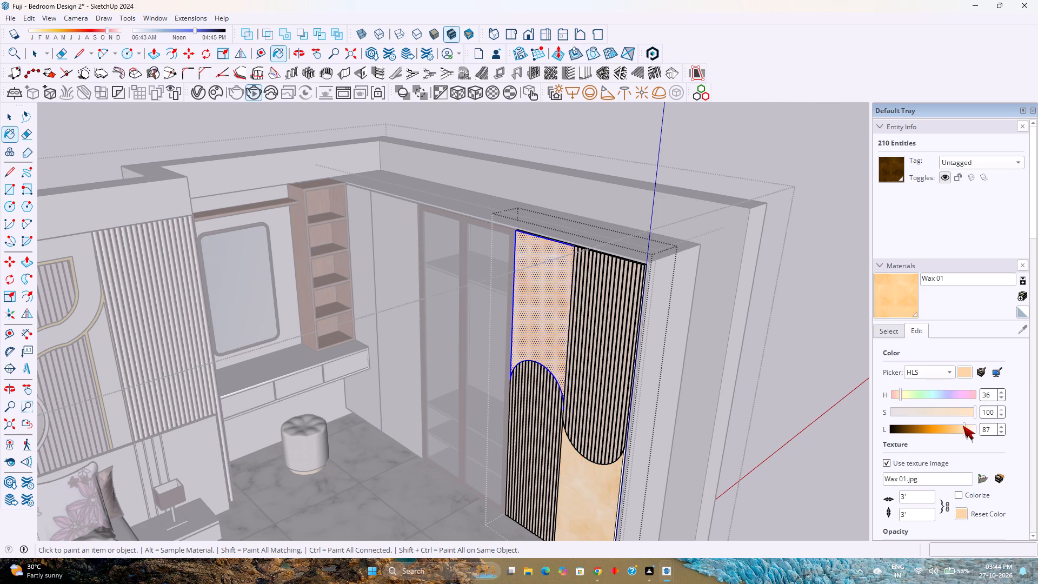
scroll(963, 426, "up", 3)
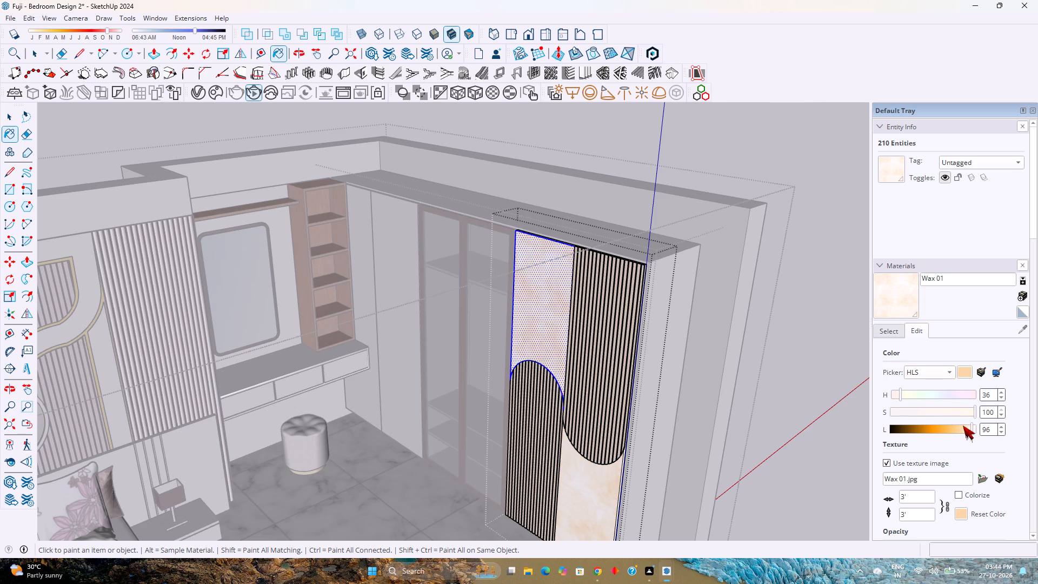
key("space")
key("Escape")
key("space")
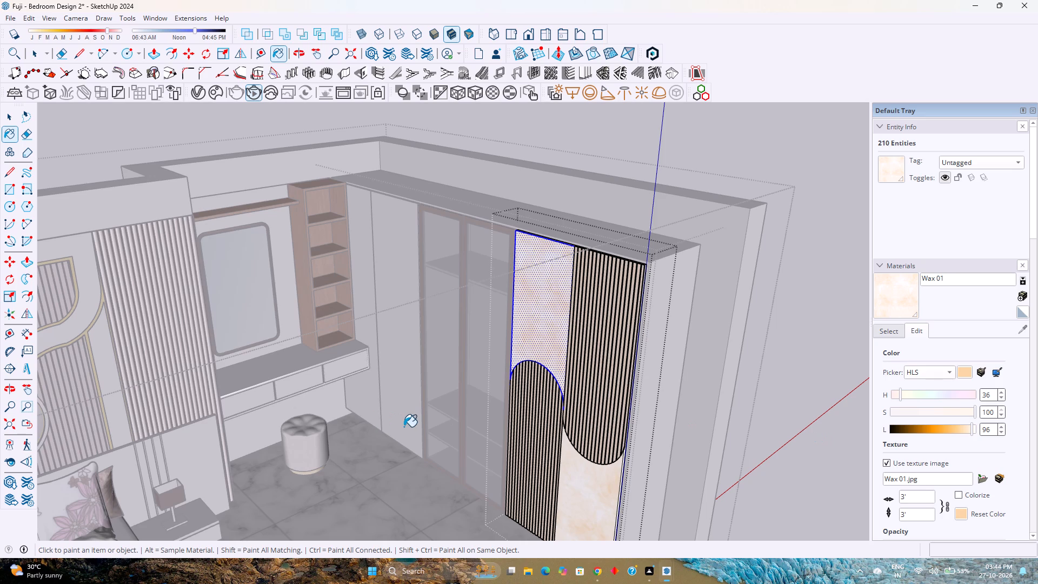
key("Escape")
left_click(551, 336)
key("space")
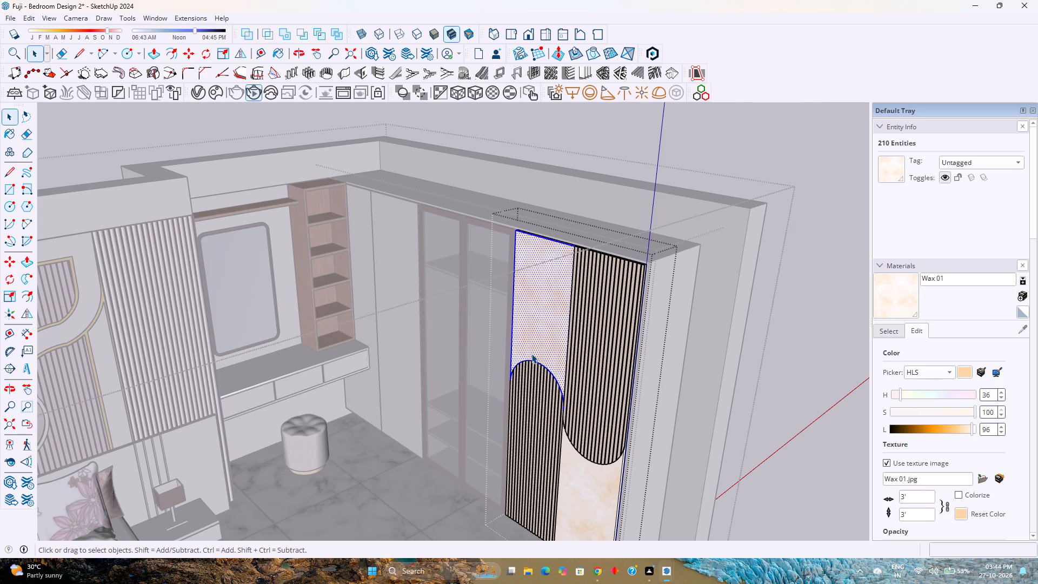
key("Escape")
Open the group of the two plain wardrobe doors beside the glass doors and paint both front faces with Wax 01.
scroll(531, 354, "down", 1)
middle_click_drag(531, 354, 560, 371, "shift")
scroll(526, 362, "up", 4)
middle_click_drag(526, 362, 538, 388)
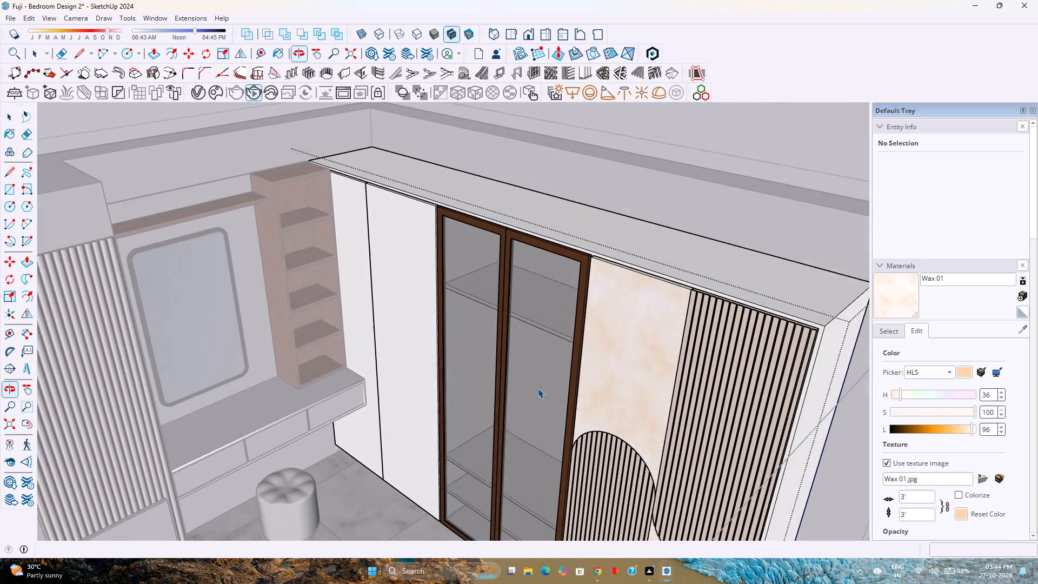
middle_click(541, 387)
middle_click_drag(538, 388, 542, 387)
middle_click(523, 393)
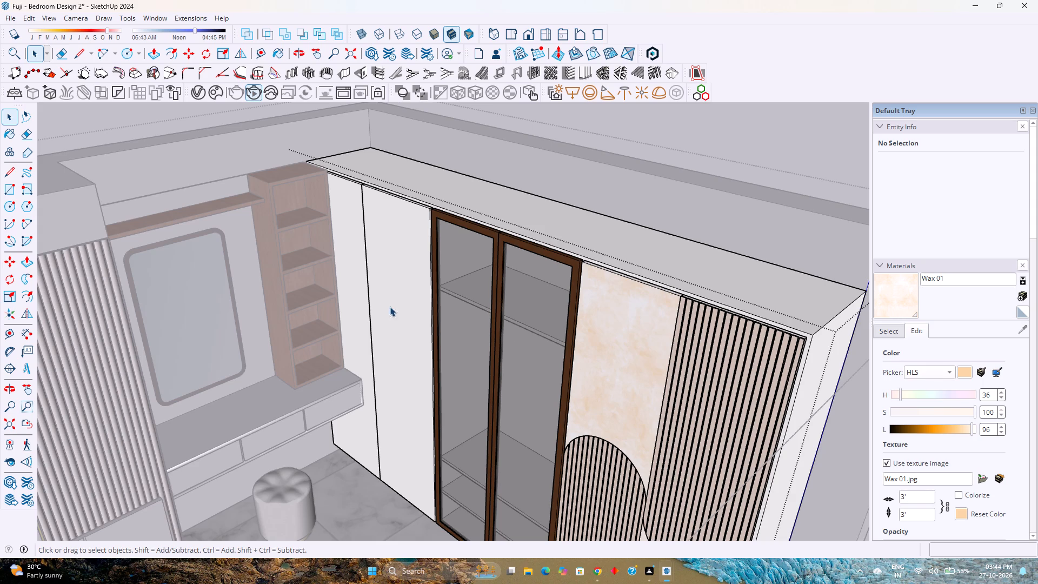
double_click(415, 277)
scroll(415, 277, "up", 3)
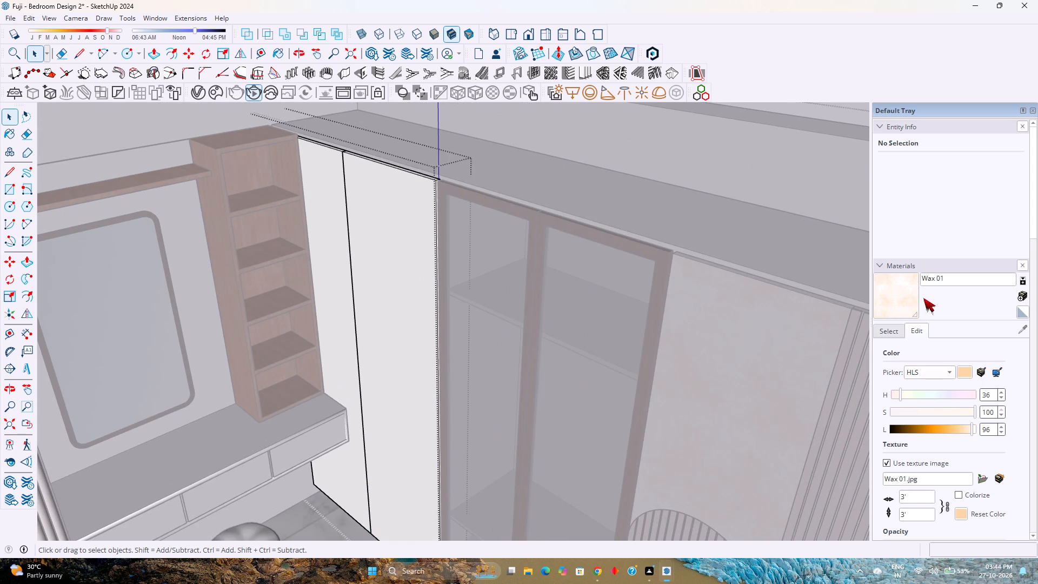
left_click(910, 303)
left_click(403, 294)
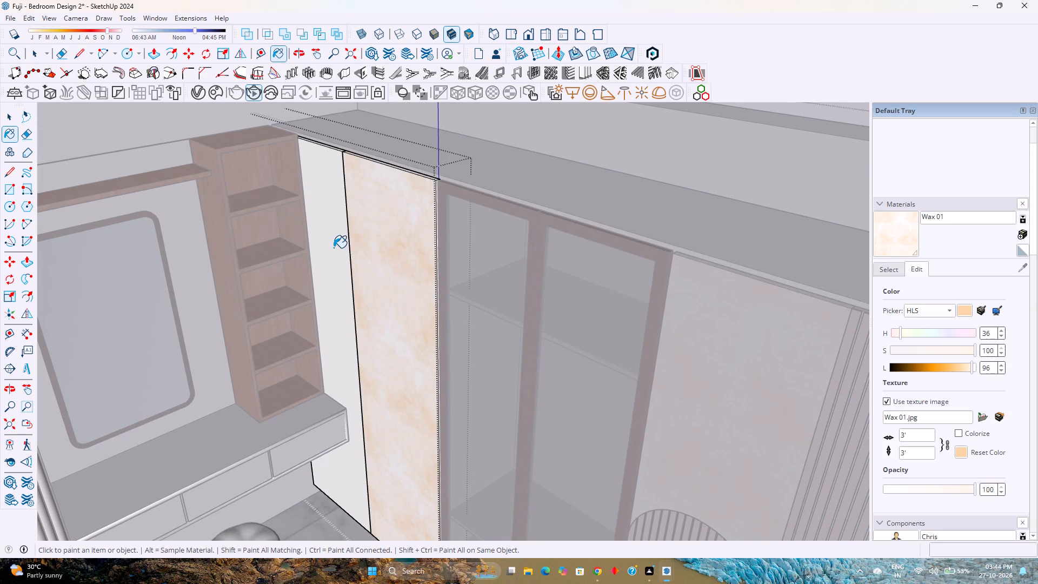
triple_click(334, 248)
double_click(364, 236)
Select all connected geometry of the two plain doors and paint it with Wax 01, covering the thin edge faces.
scroll(383, 218, "up", 2)
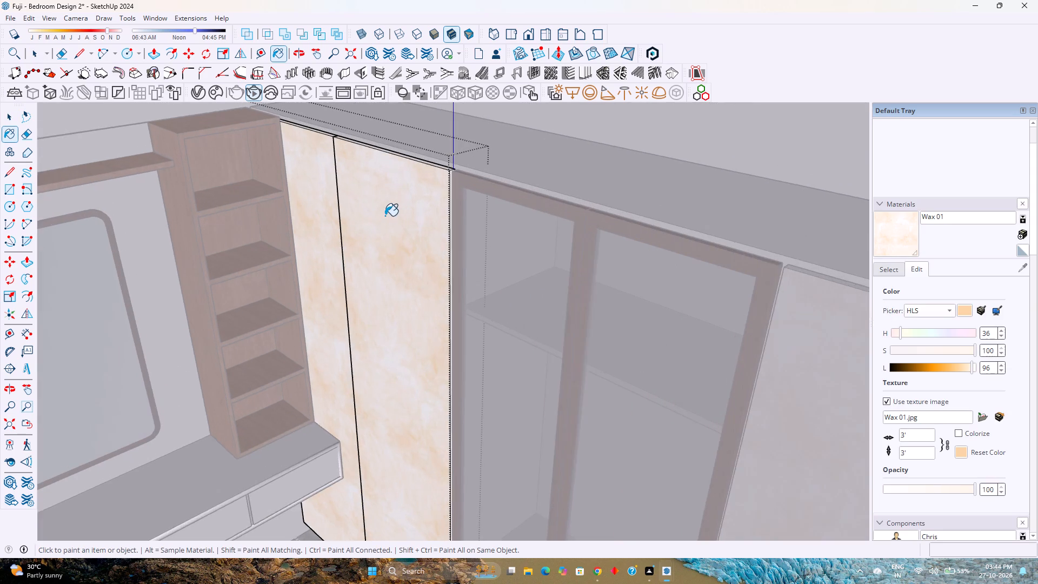
scroll(385, 216, "up", 4)
middle_click_drag(397, 204, 415, 268)
middle_click(415, 268)
scroll(477, 174, "up", 6)
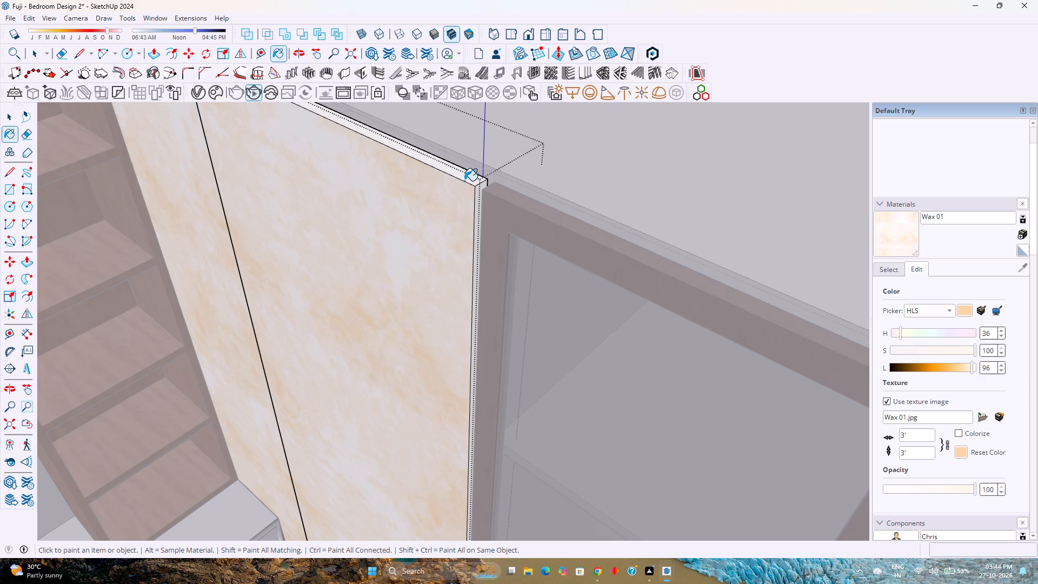
key("space")
triple_click(409, 263)
left_click(409, 263)
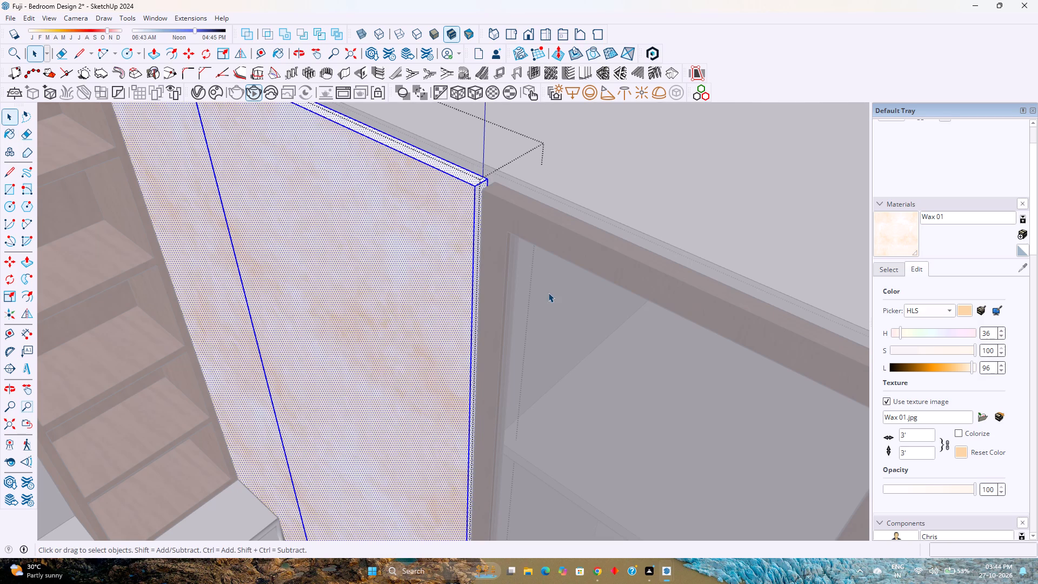
left_click(891, 229)
left_click(462, 282)
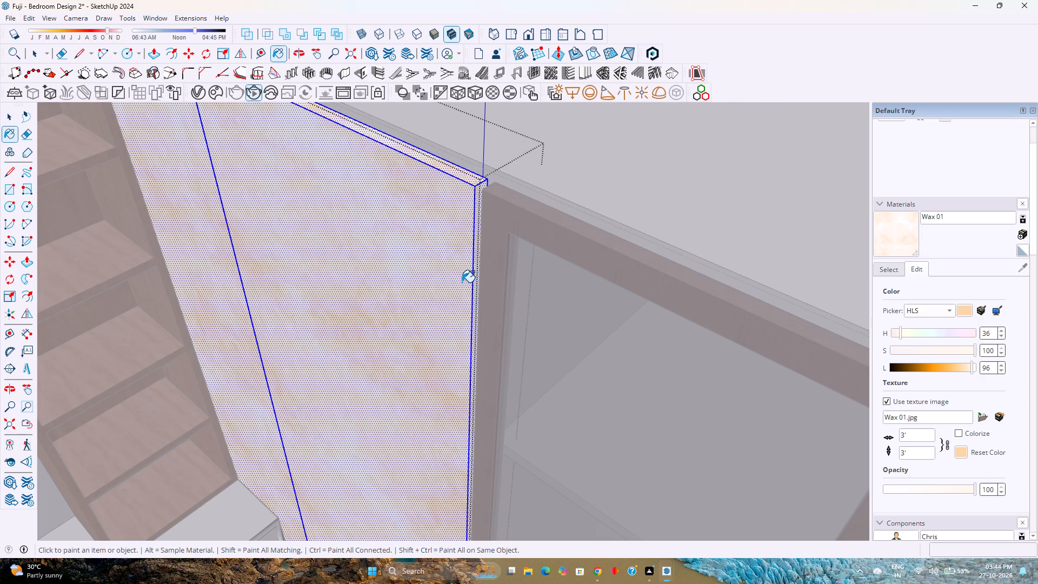
Close the nested door and wardrobe groups, leave the room group, and save the model.
key("space")
key("Escape")
scroll(462, 282, "down", 7)
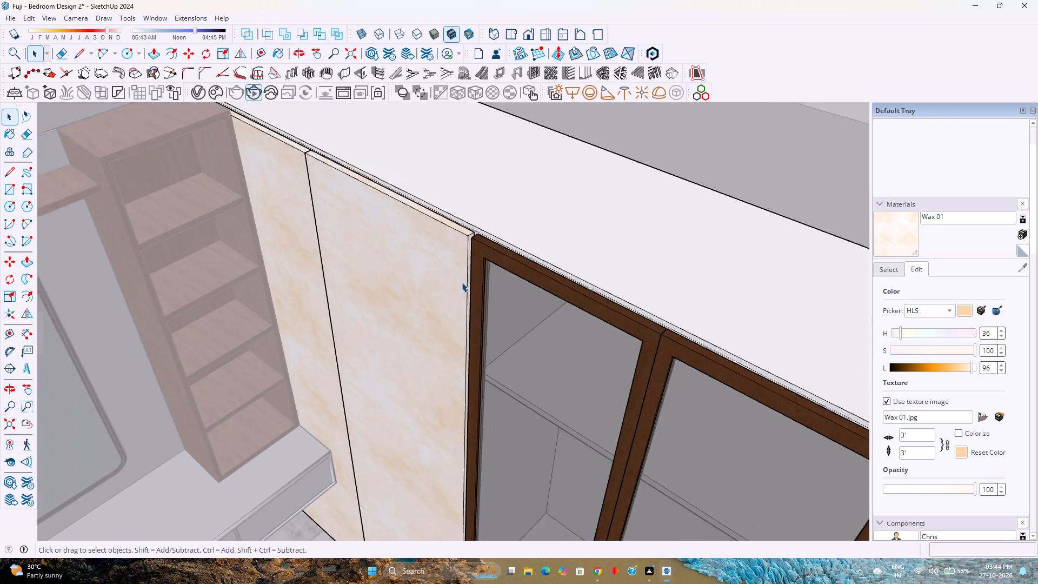
scroll(462, 282, "down", 9)
middle_click_drag(467, 362, 480, 307)
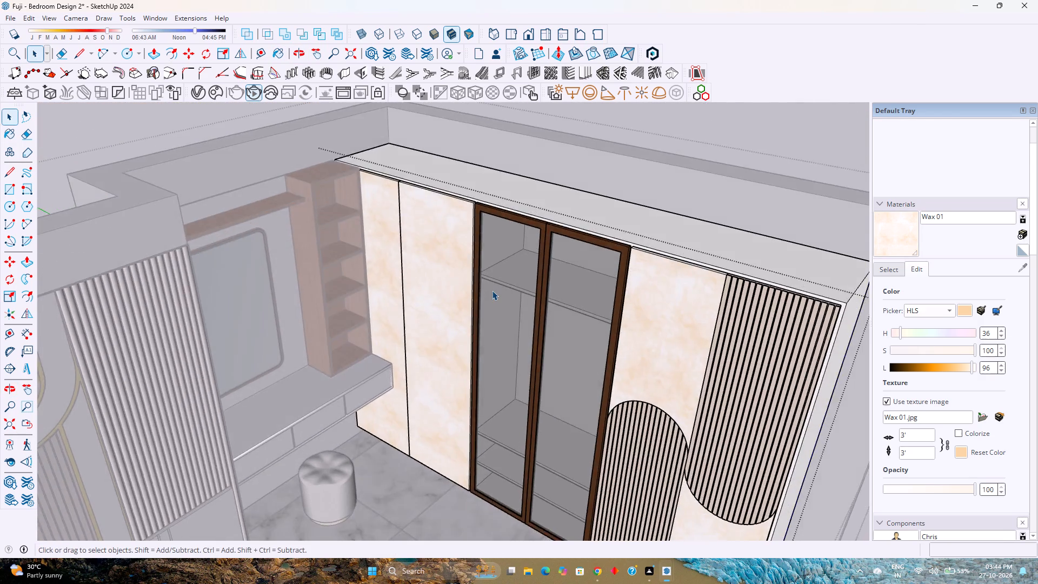
scroll(492, 290, "down", 9)
middle_click_drag(524, 371, 365, 327)
scroll(607, 428, "up", 1)
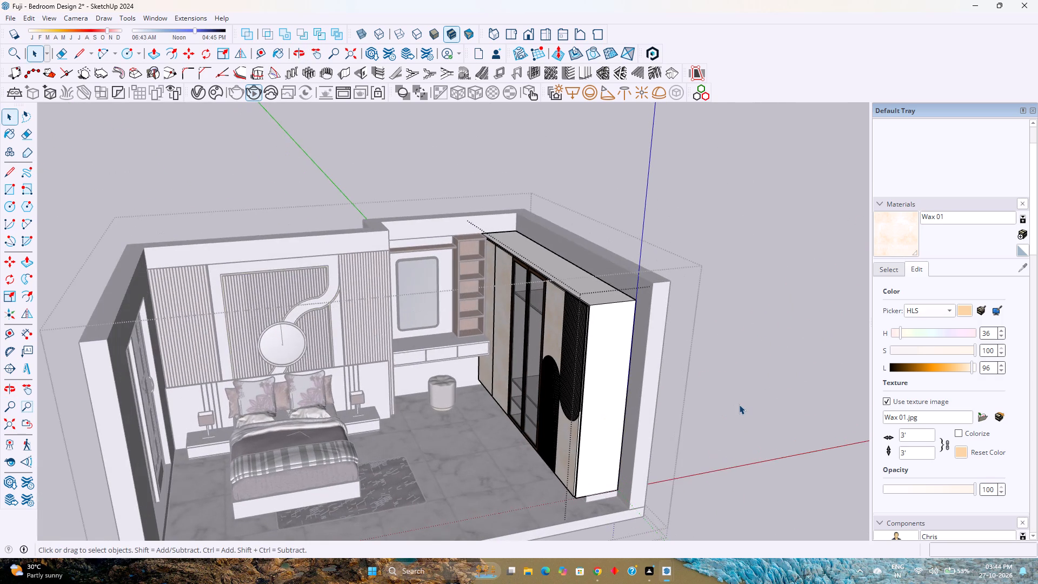
double_click(739, 404)
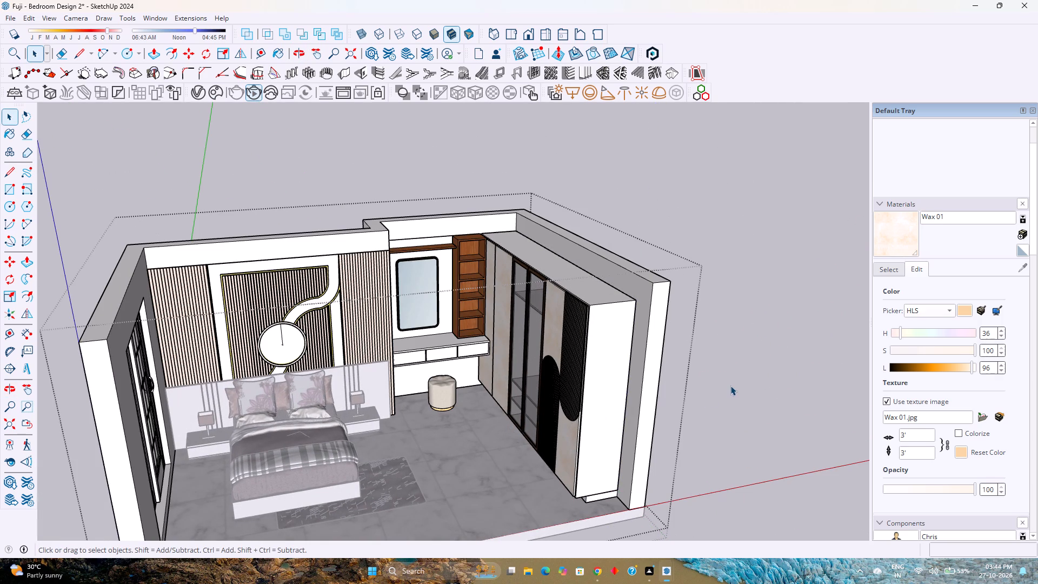
double_click(731, 386)
key("ctrl+s")
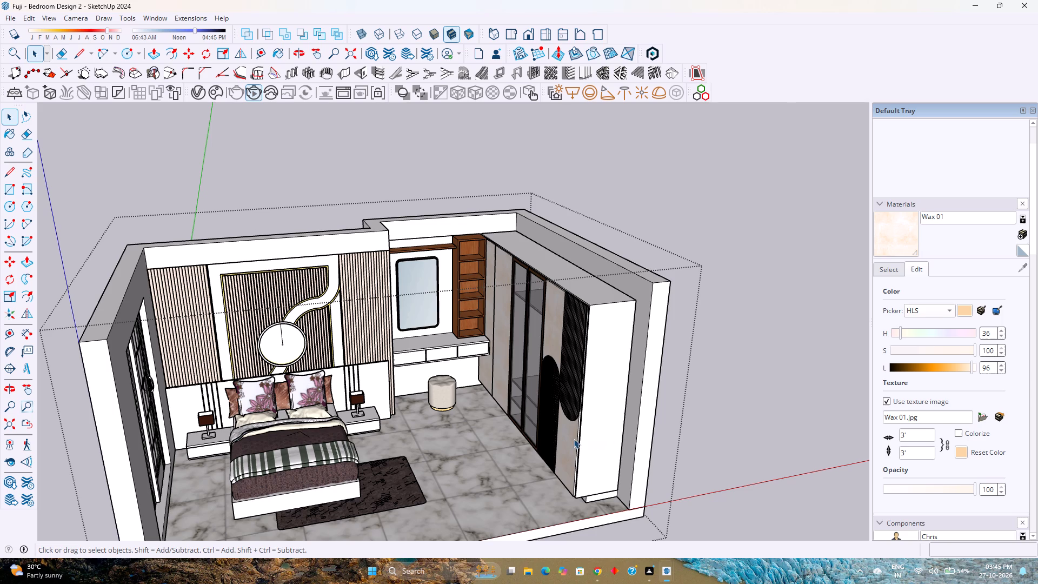
Draw a ceiling rectangle over the top of the room walls, from the outer back corner beside the wardrobe to the diagonally opposite outer corner.
scroll(494, 445, "down", 2)
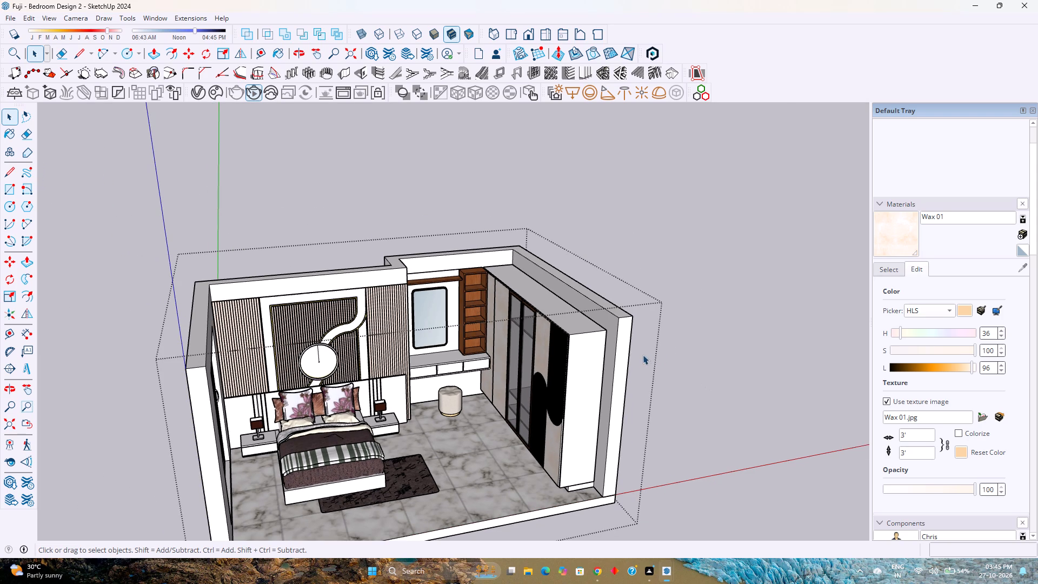
middle_click_drag(629, 359, 575, 439)
scroll(575, 439, "down", 3)
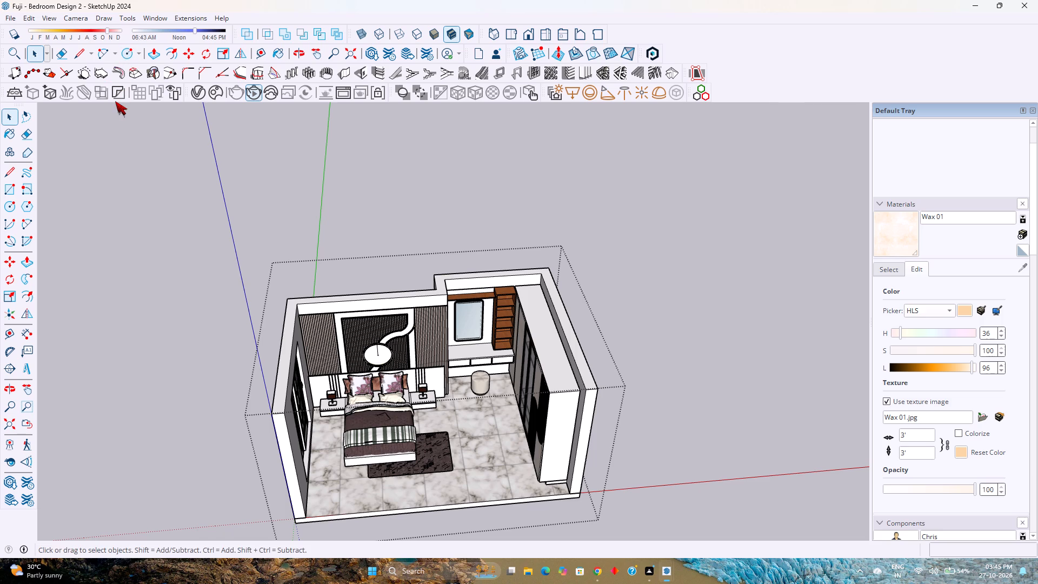
key("r")
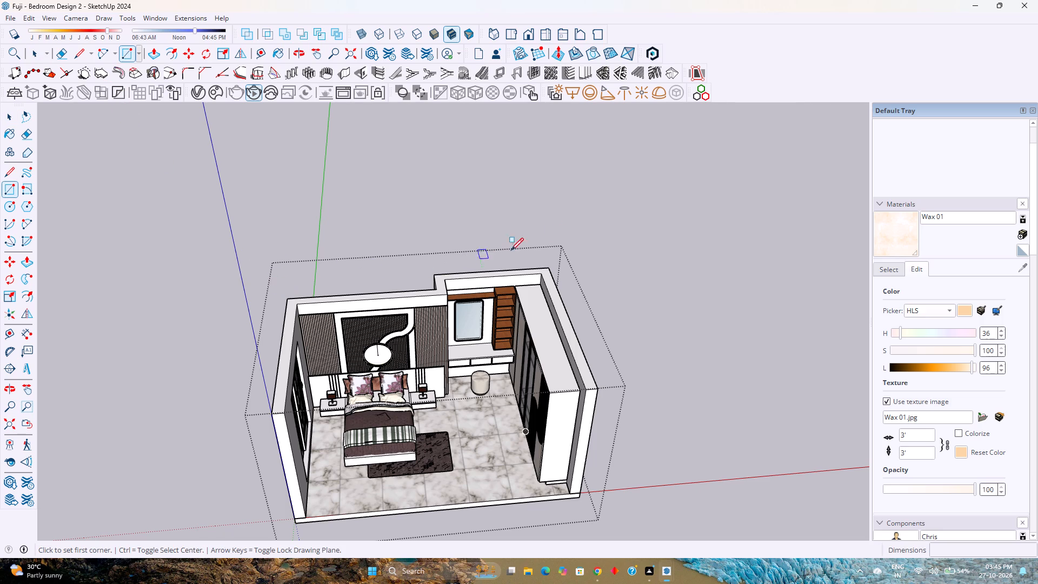
left_click(552, 267)
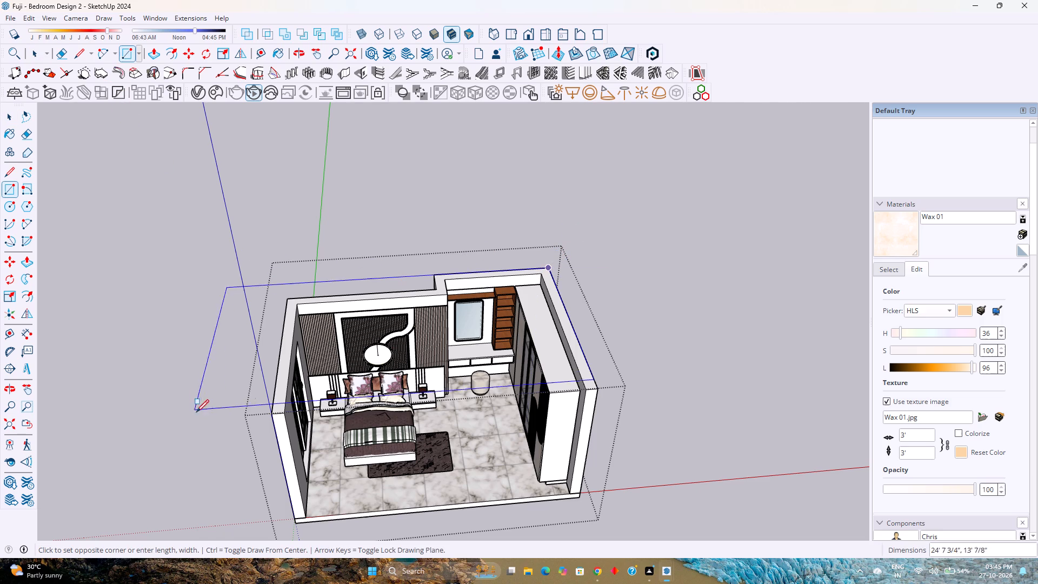
left_click(270, 412)
Draw two lines along the recessed outer wall edges, about 1' 8" and 11' long, to split off the overhanging ceiling strip.
middle_click_drag(270, 412, 333, 393)
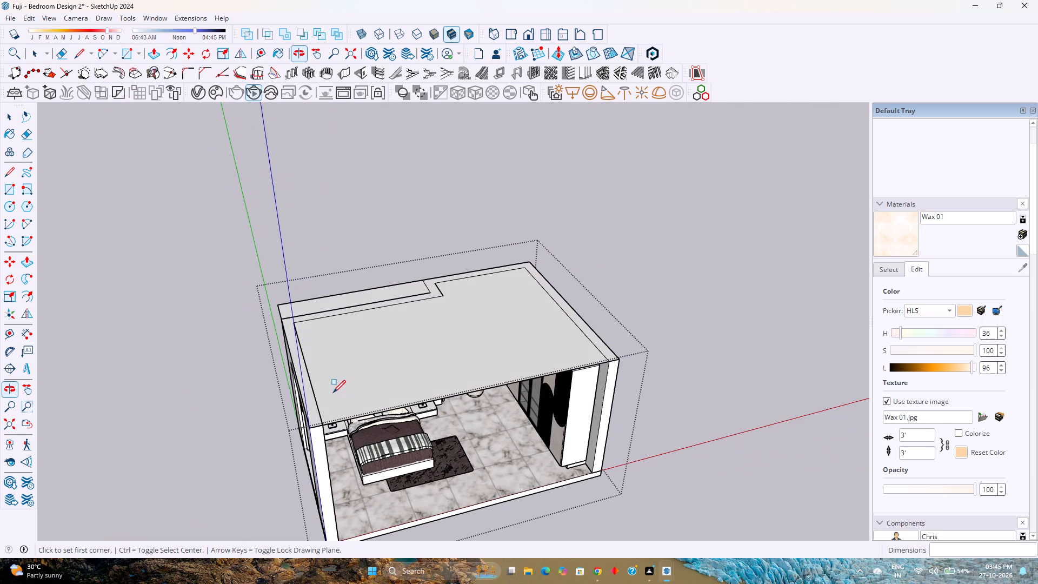
key("space")
left_click(381, 362)
scroll(381, 362, "up", 2)
middle_click_drag(381, 362, 404, 377)
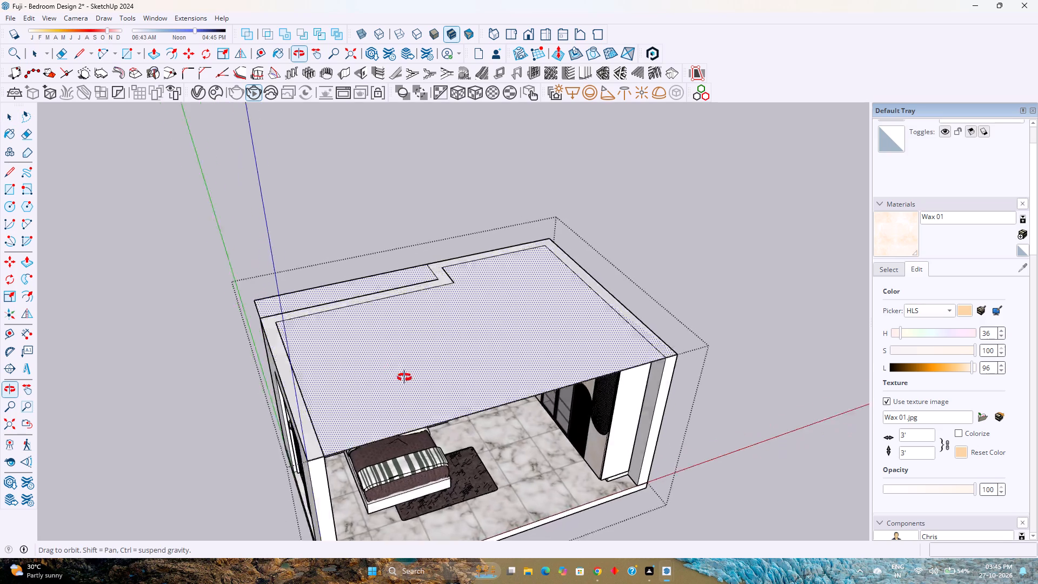
middle_click_drag(404, 377, 594, 463)
middle_click(595, 461)
scroll(381, 331, "up", 1)
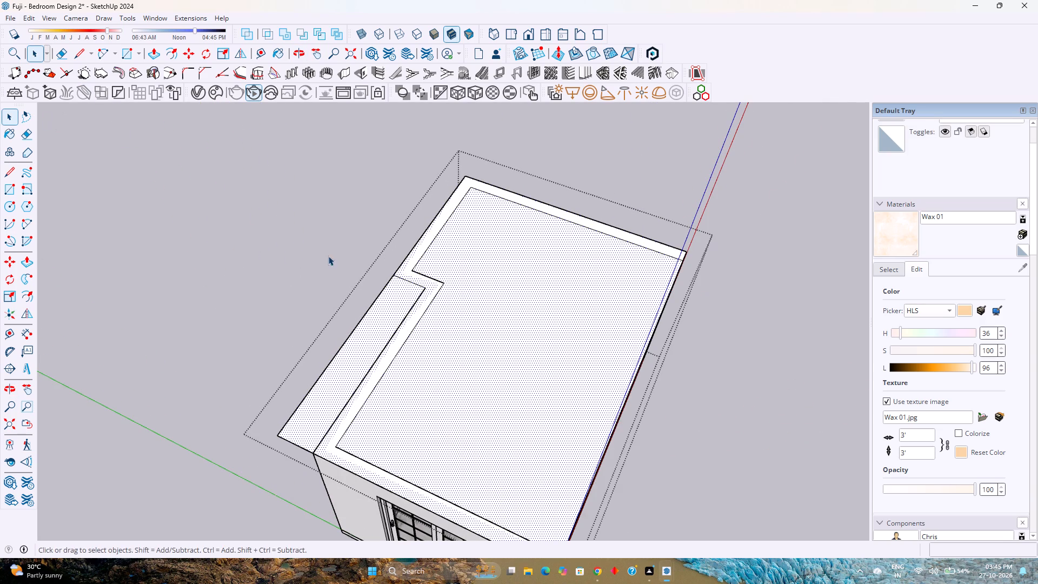
left_click(83, 56)
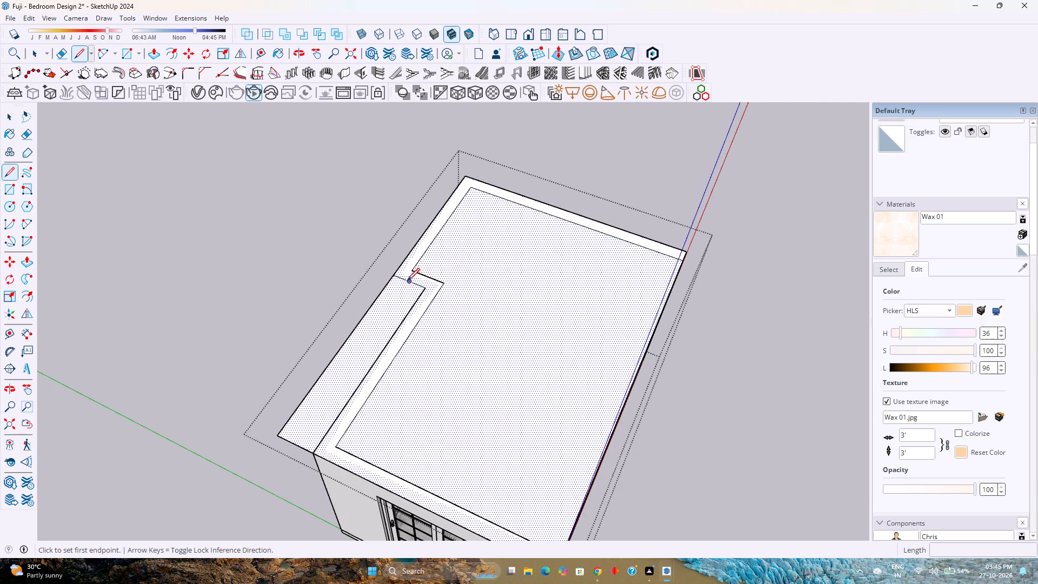
left_click(394, 273)
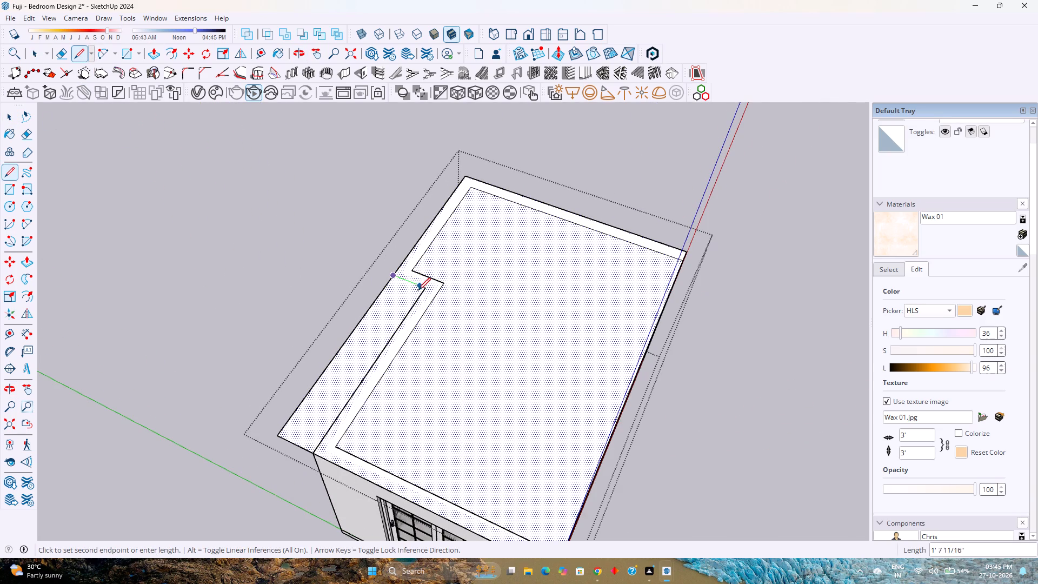
left_click(420, 291)
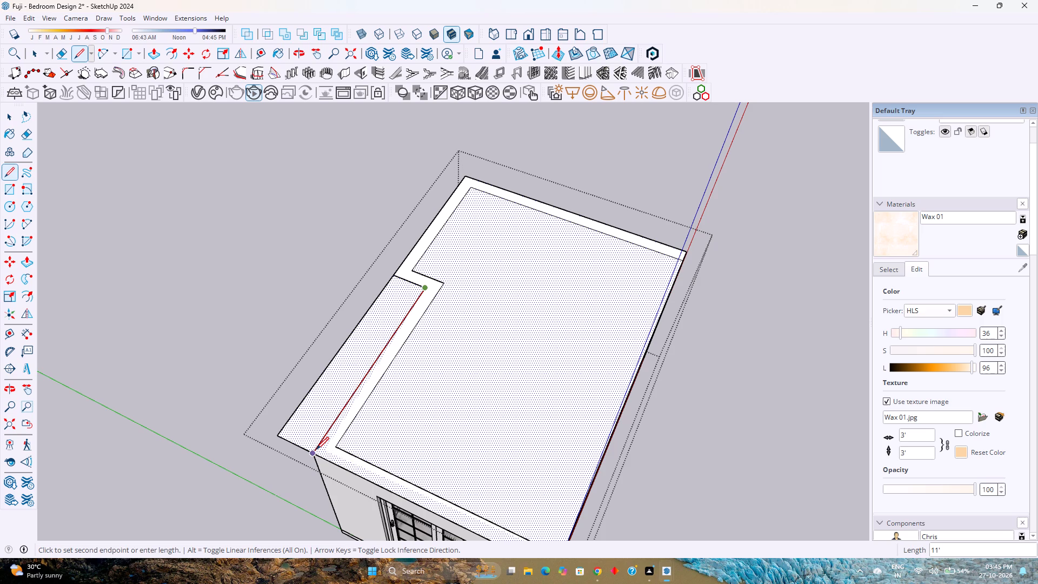
left_click(316, 449)
Delete the ceiling strip that overhangs the wall recess and its leftover end edge.
key("space")
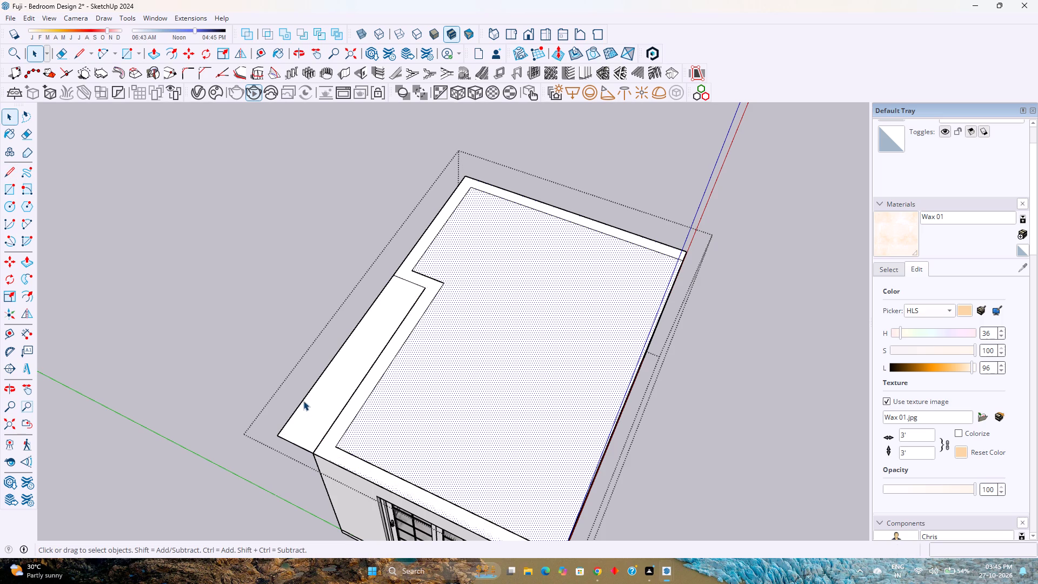
left_click(303, 401)
key("Delete")
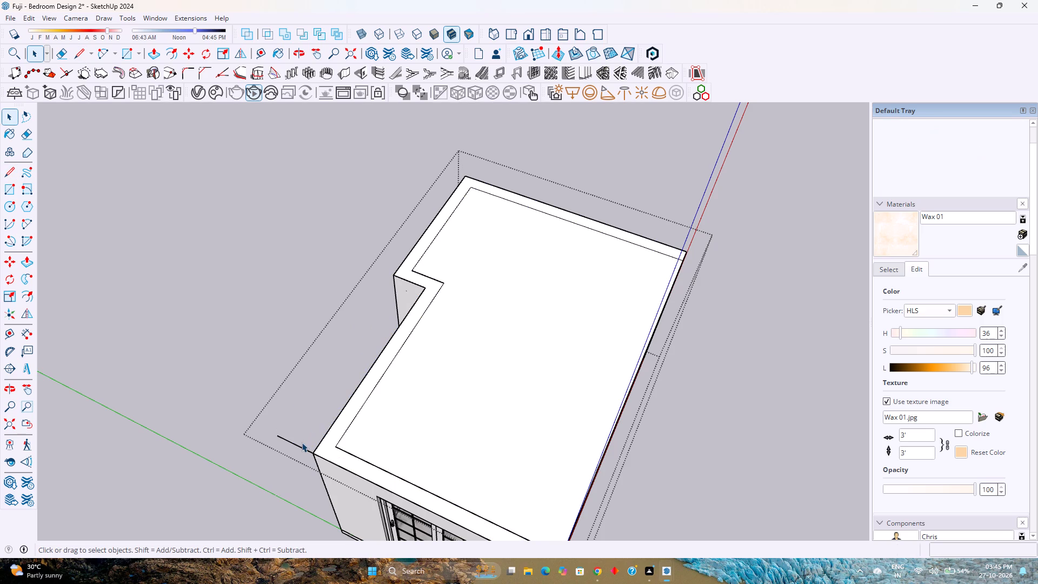
left_click(302, 446)
key("Delete")
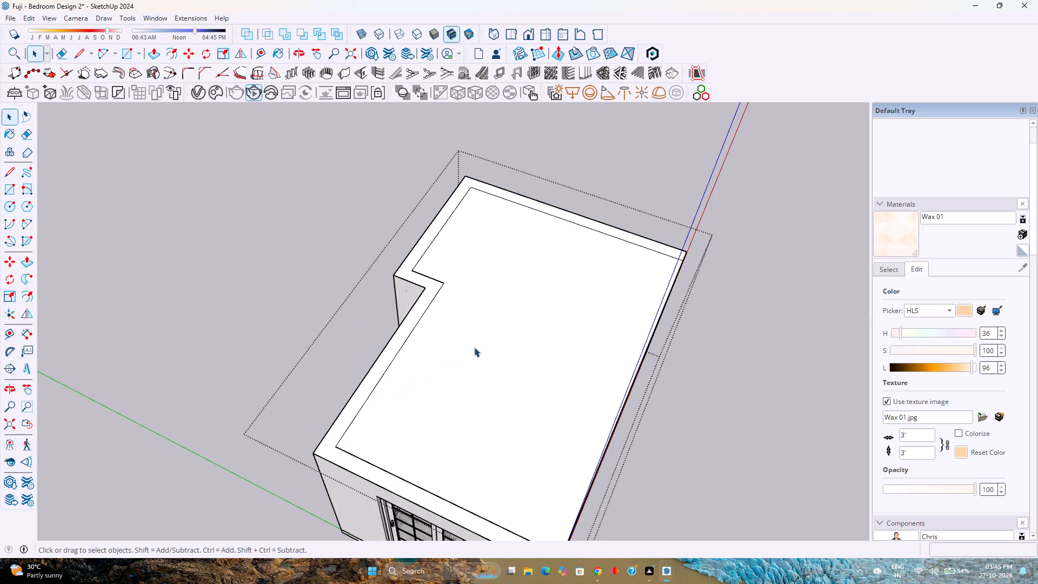
Make a group of the remaining ceiling face and its edges.
double_click(474, 347)
scroll(474, 347, "up", 3)
right_click(474, 347)
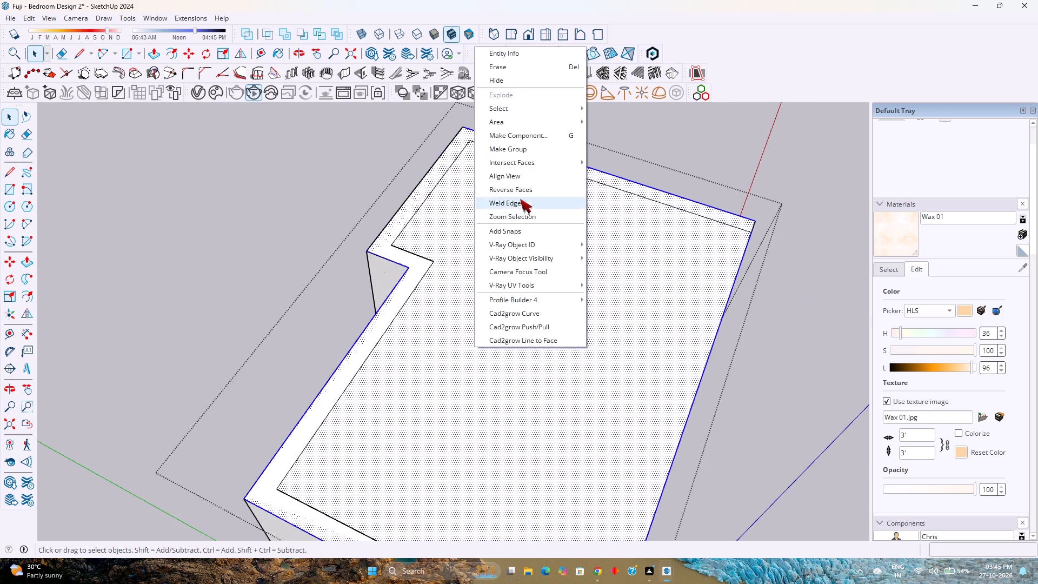
left_click(528, 147)
Open the ceiling group, Push/Pull its face up by 6" into a slab, and close the group.
double_click(525, 322)
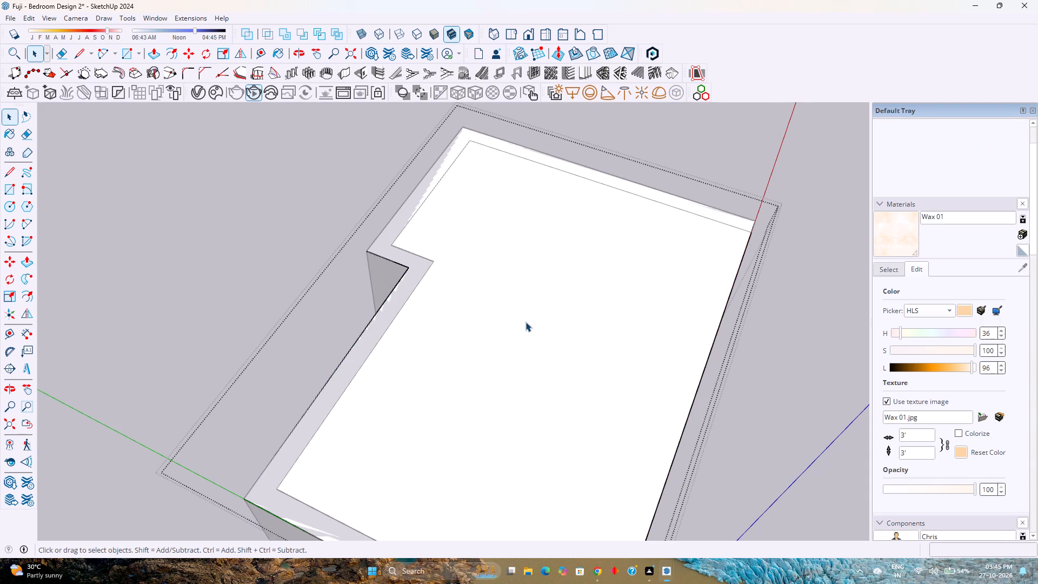
key("p")
left_click(525, 322)
key("6")
key("Return")
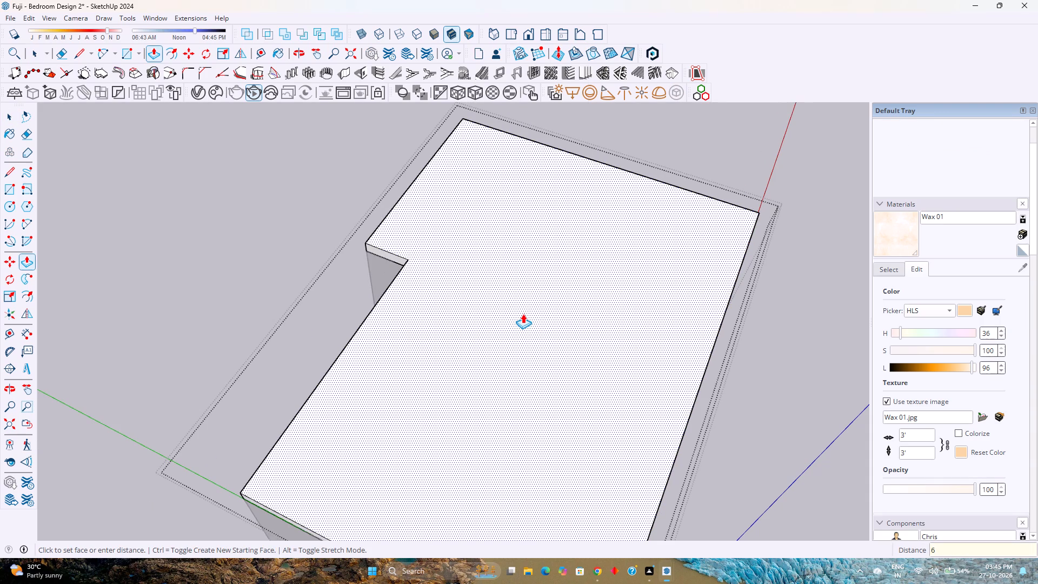
middle_click_drag(516, 325, 419, 258)
middle_click(419, 258)
scroll(418, 257, "down", 3)
key("space")
middle_click_drag(411, 250, 296, 173)
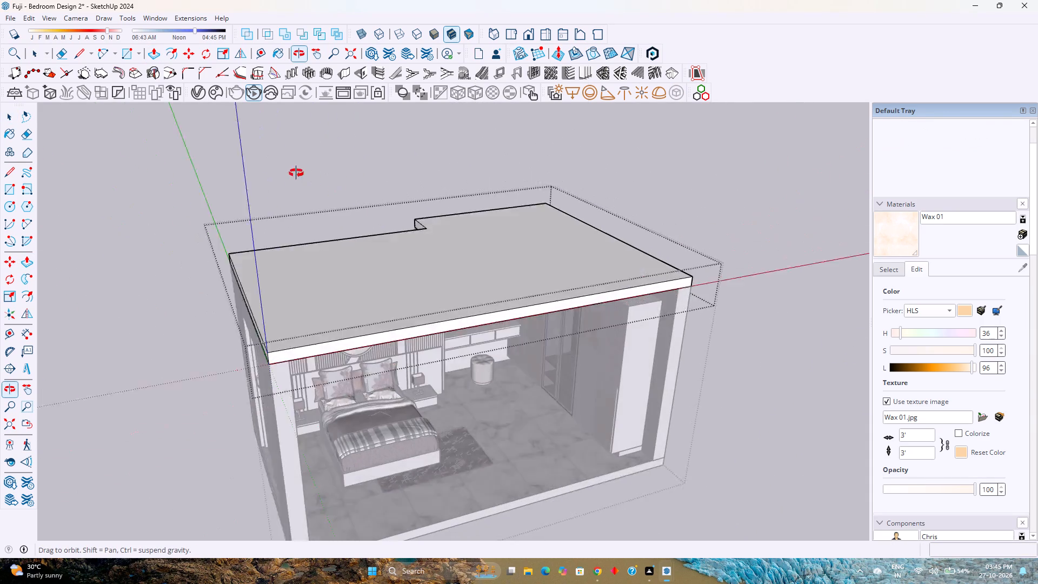
middle_click_drag(296, 173, 287, 169)
middle_click(287, 168)
scroll(437, 257, "down", 4)
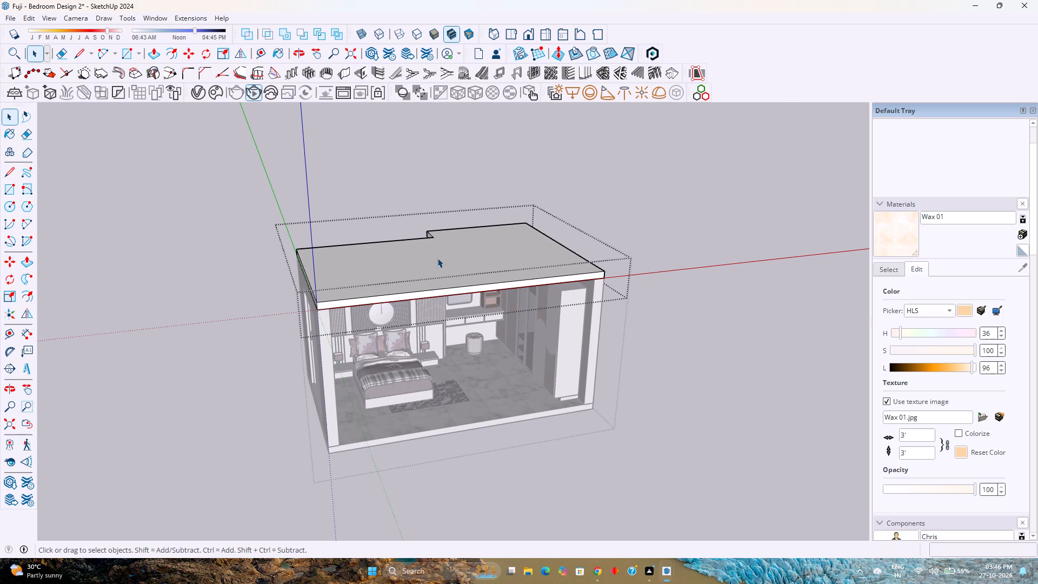
scroll(434, 248, "down", 1)
left_click(596, 455)
Switch to the front view and frame the interior with the bed wall, dressing area and wardrobe.
middle_click_drag(587, 451, 533, 328)
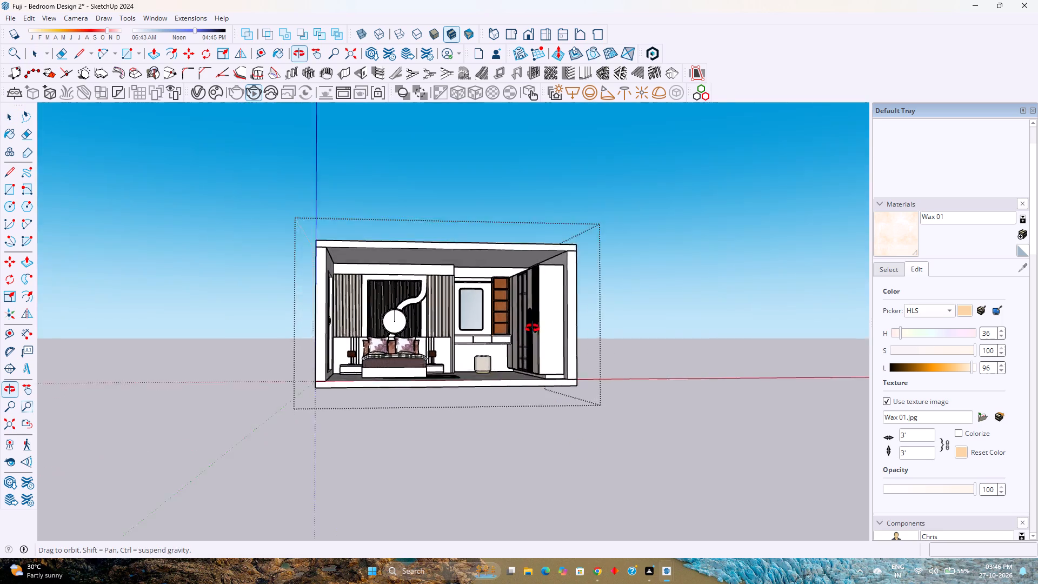
middle_click_drag(533, 328, 525, 298)
middle_click(525, 297)
scroll(494, 295, "up", 5)
middle_click_drag(410, 328, 414, 357)
scroll(394, 365, "up", 2)
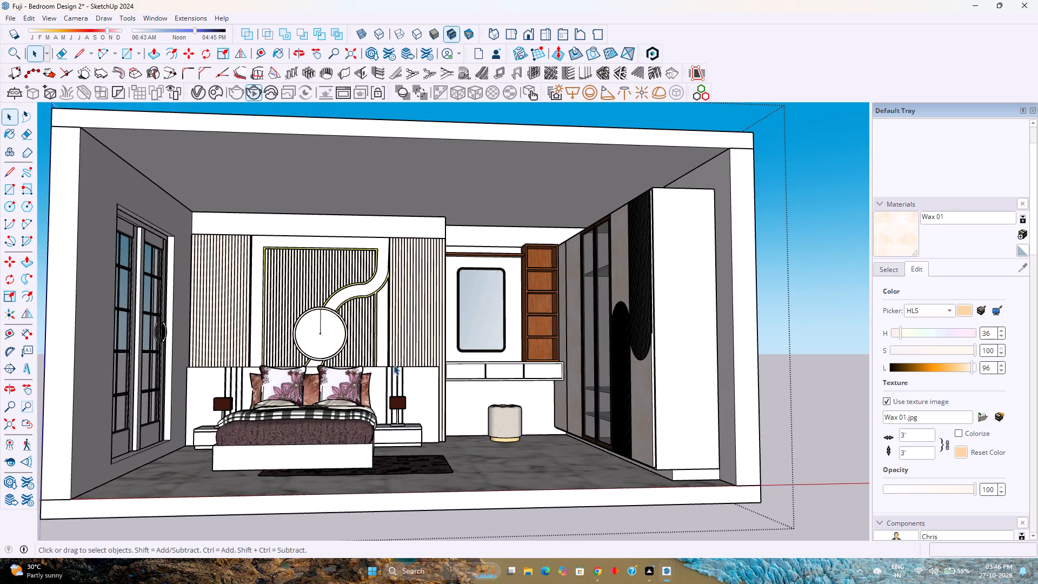
middle_click_drag(388, 366, 367, 377)
left_click(550, 33)
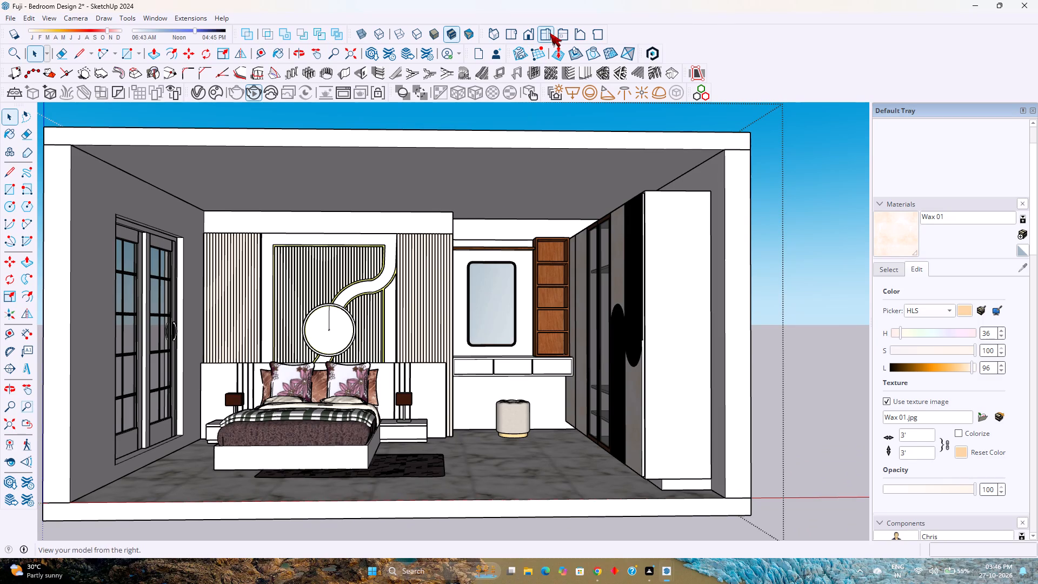
left_click(569, 32)
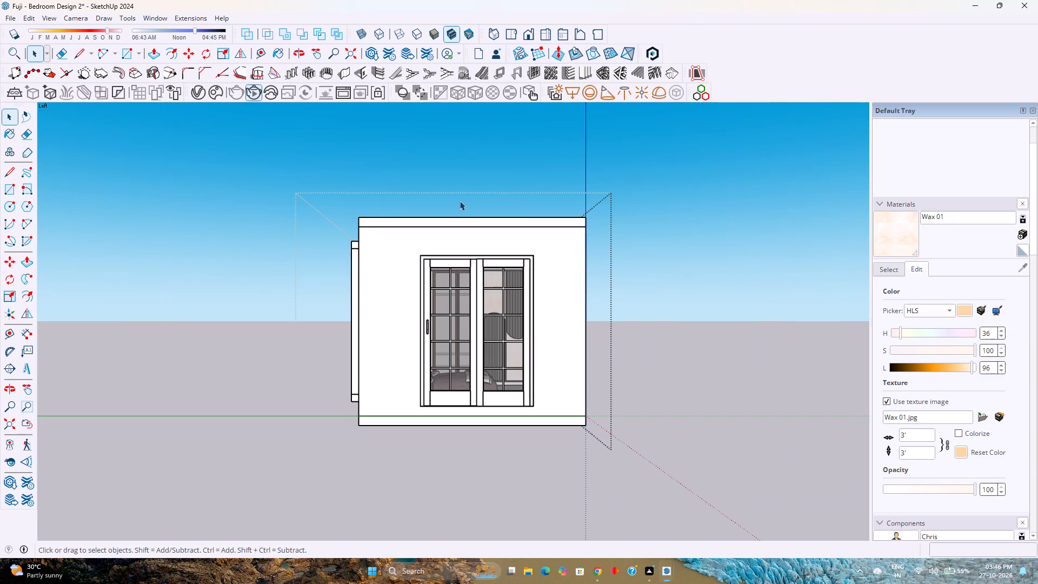
left_click(534, 32)
scroll(410, 361, "up", 1)
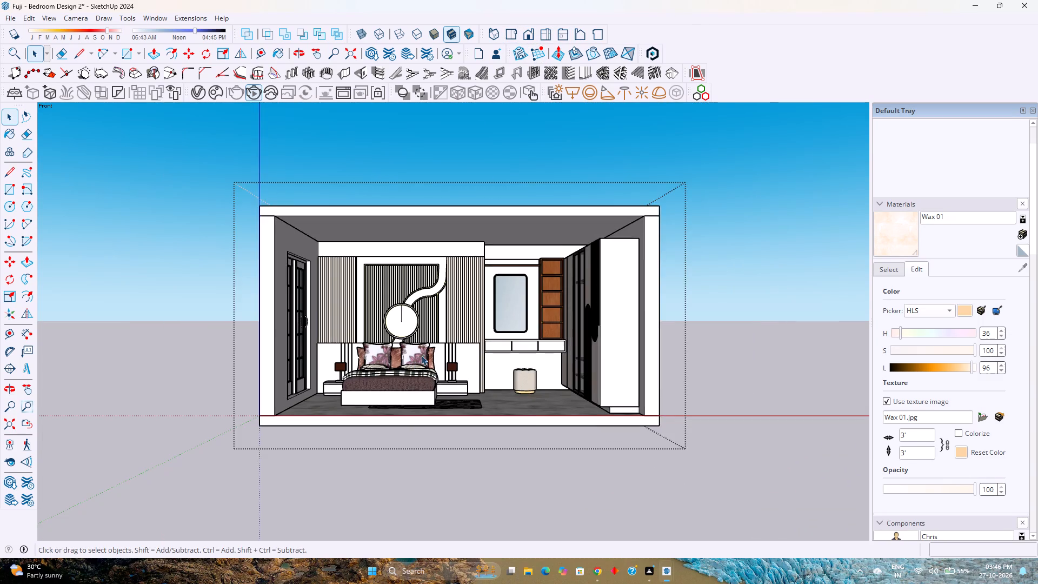
scroll(423, 354, "up", 4)
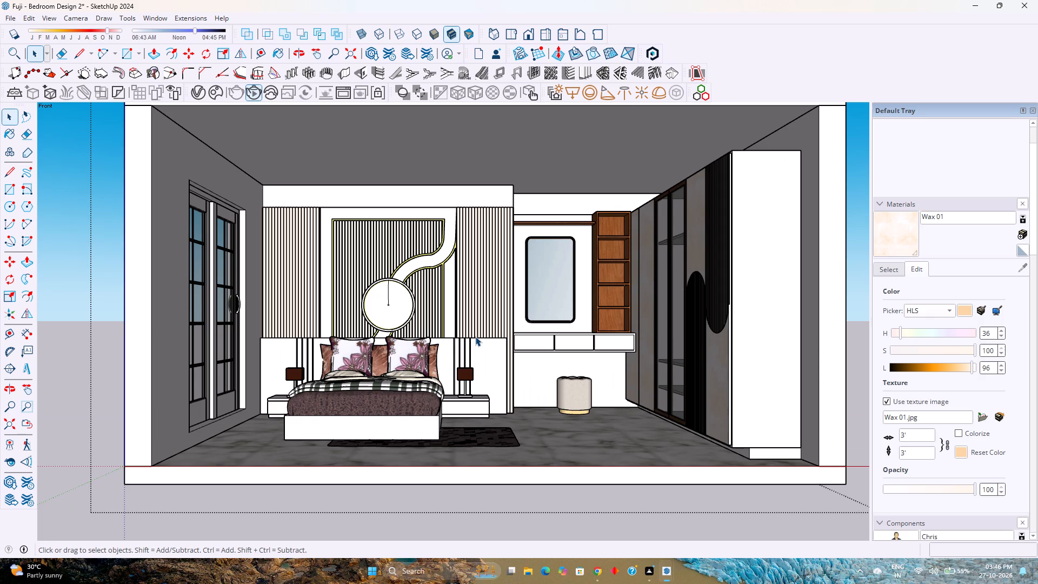
scroll(475, 336, "up", 1)
middle_click_drag(479, 331, 458, 364, "shift")
middle_click(458, 364, "shift")
scroll(458, 363, "up", 1)
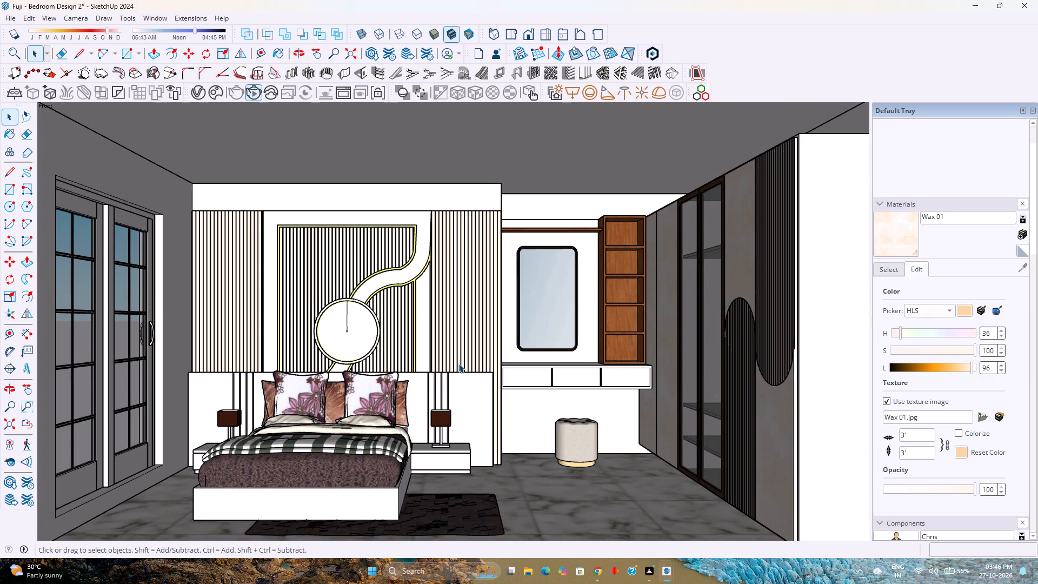
middle_click_drag(458, 363, 456, 344, "shift")
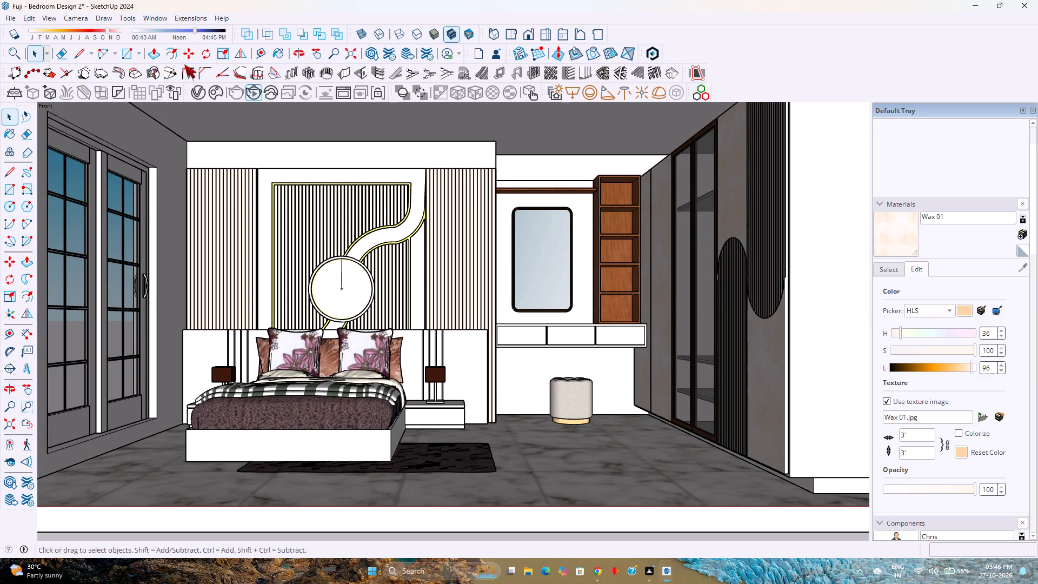
Restart the V-Ray interactive render for the framed interior view, check it, and close the frame buffer.
left_click(257, 96)
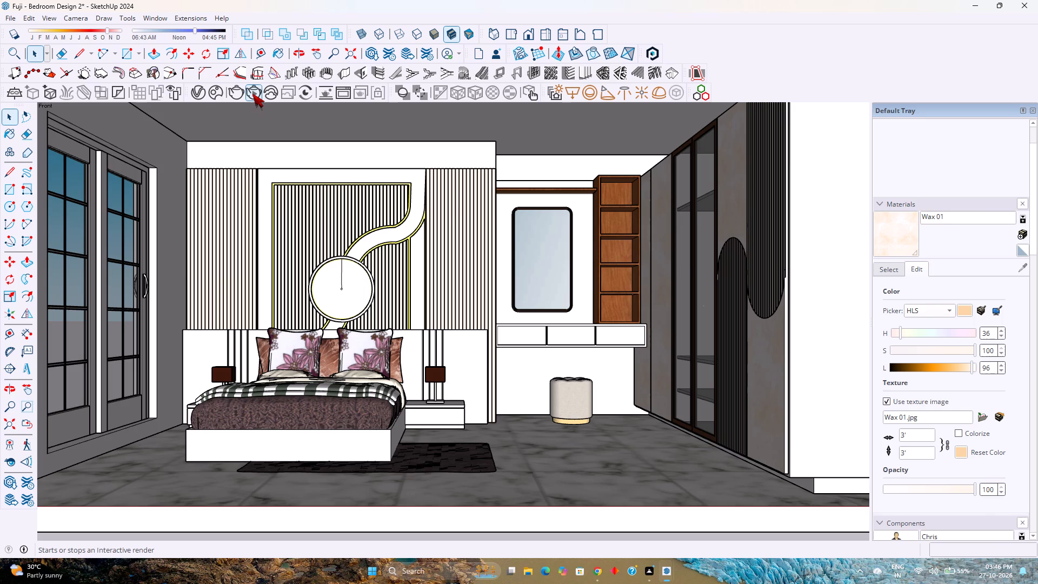
left_click(252, 94)
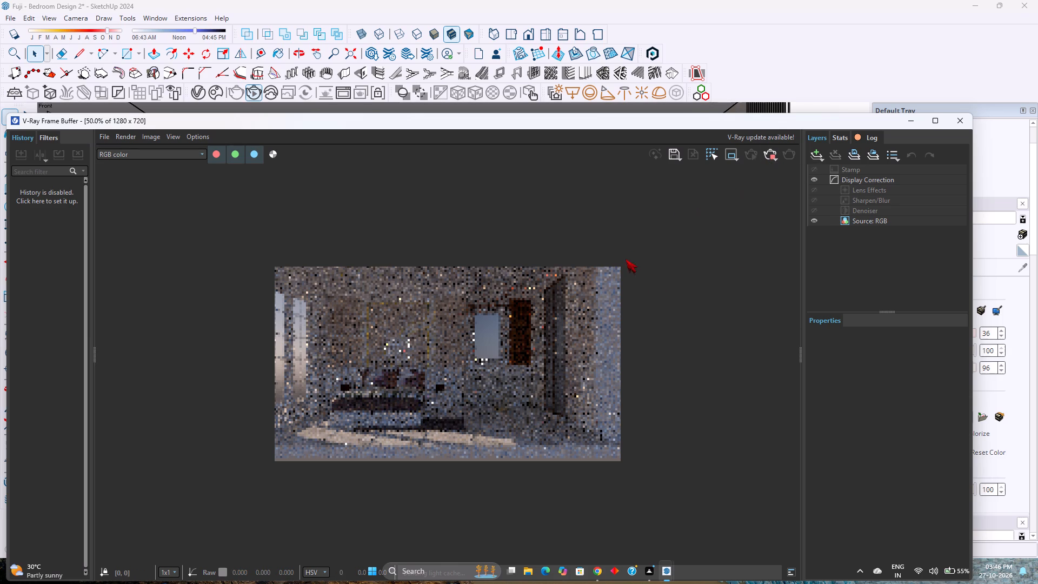
left_click(969, 117)
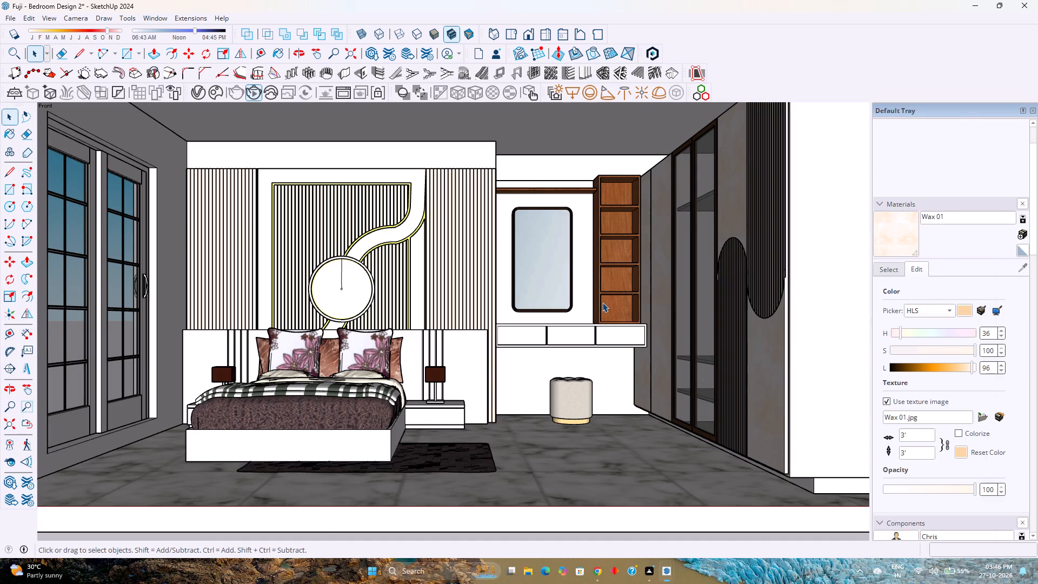
Save the bedroom model and close SketchUp.
key("ctrl+s")
left_click(1036, 0)
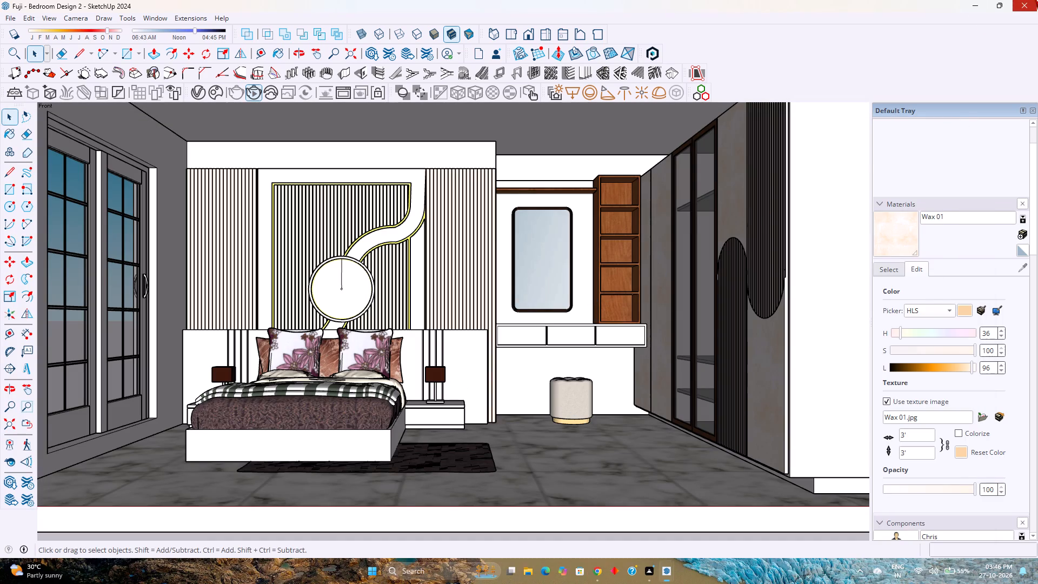
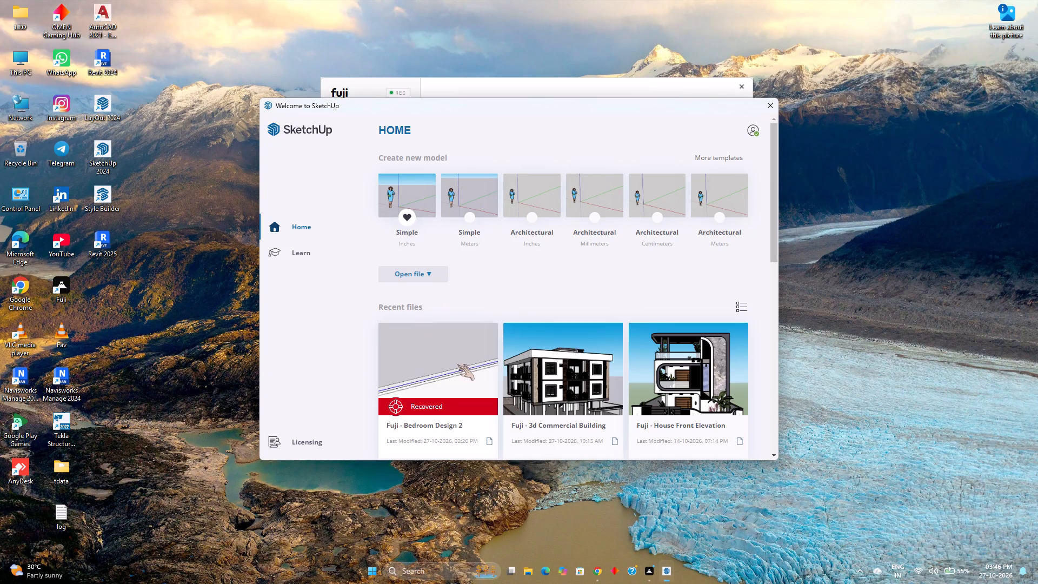
Reopen the Fuji - Bedroom Design 2 model from the recent files, choosing the saved version instead of the recovered one.
scroll(460, 364, "down", 3)
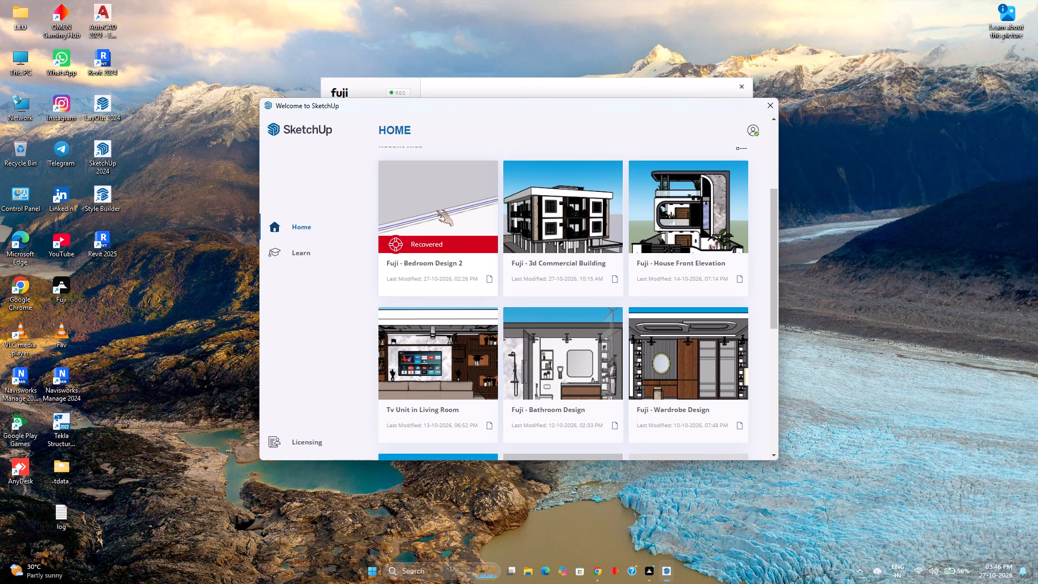
left_click(436, 210)
left_click(580, 328)
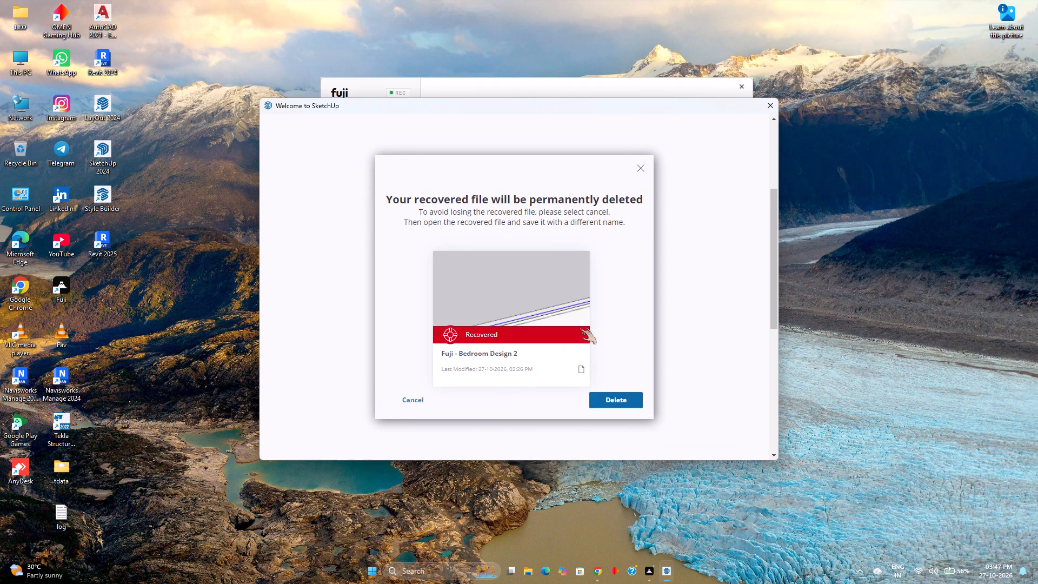
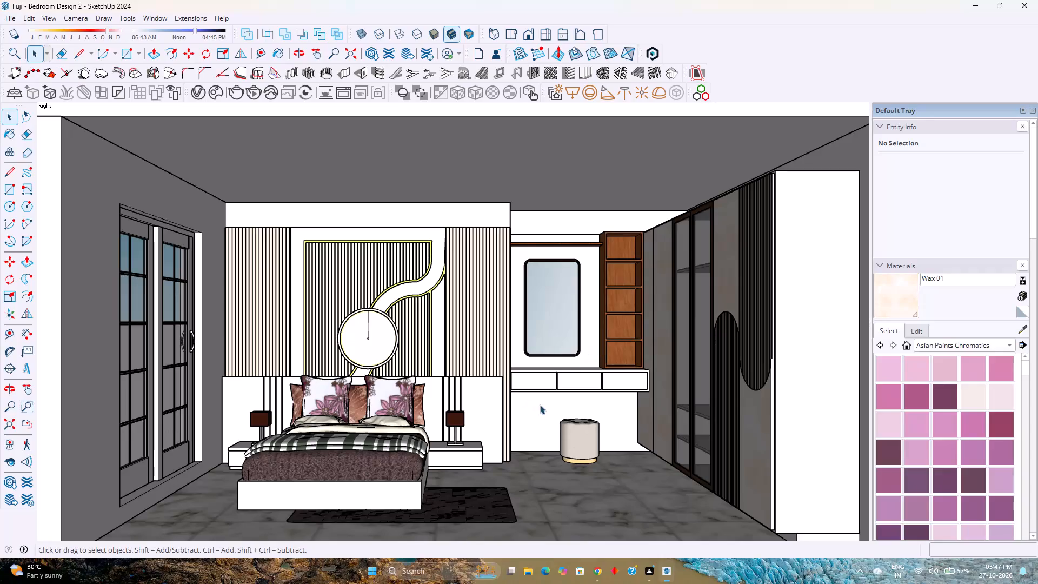
Run an interactive V-Ray render of the bedroom's right view and examine the lit round panel and mirror.
scroll(653, 470, "up", 3)
scroll(653, 470, "down", 4)
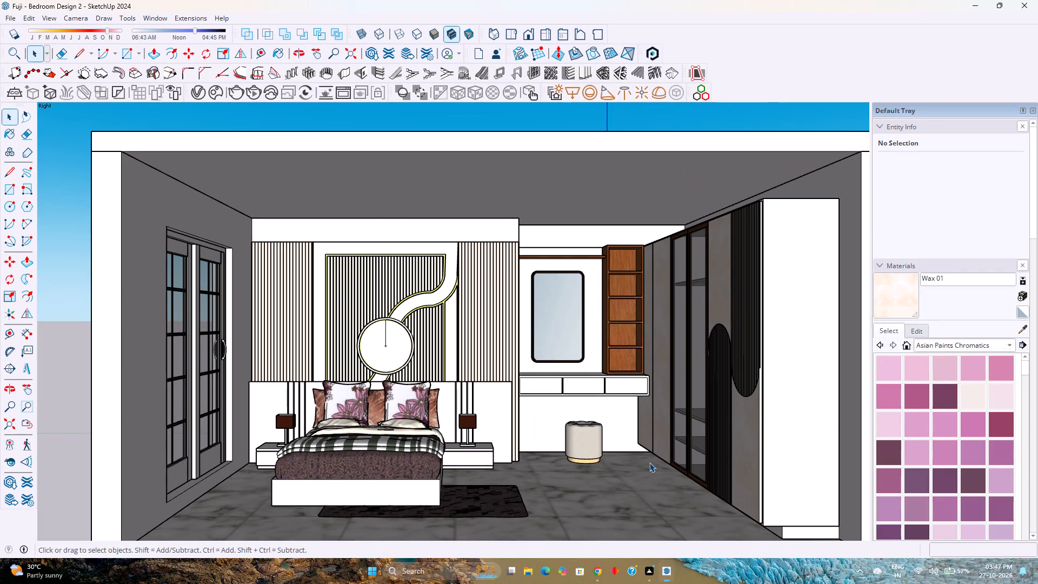
scroll(649, 462, "up", 1)
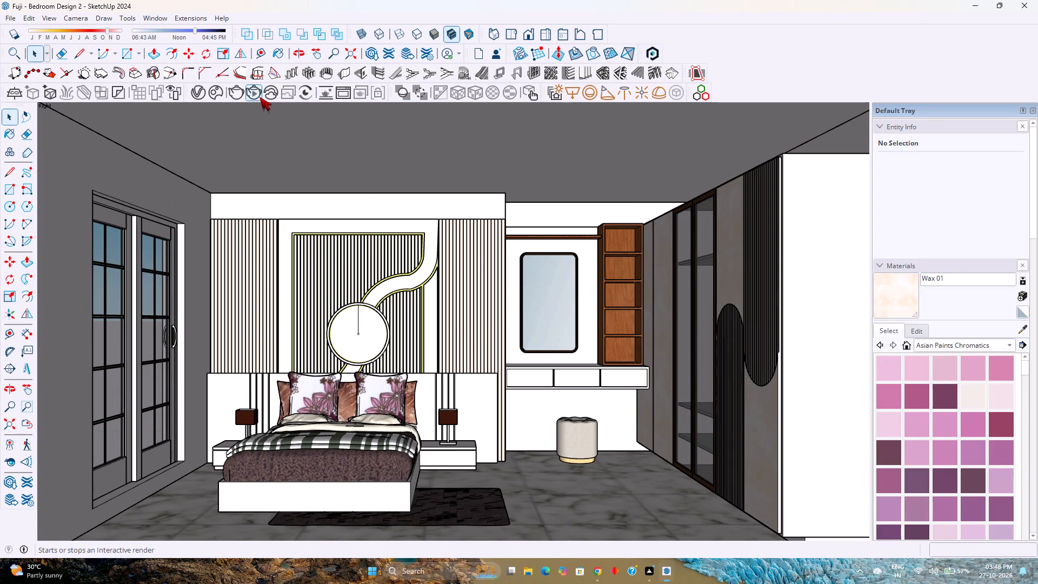
left_click(259, 97)
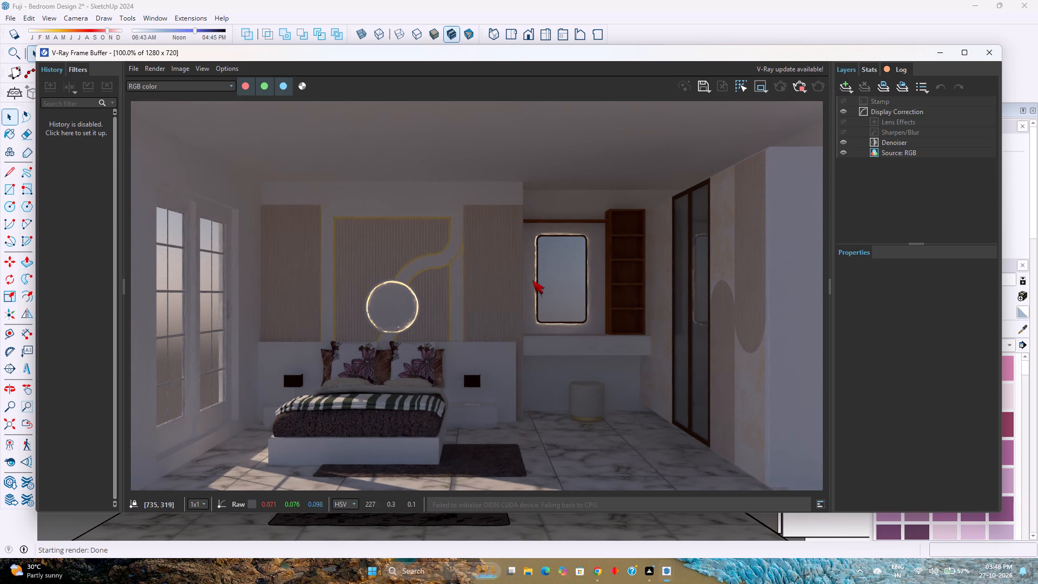
scroll(385, 334, "up", 4)
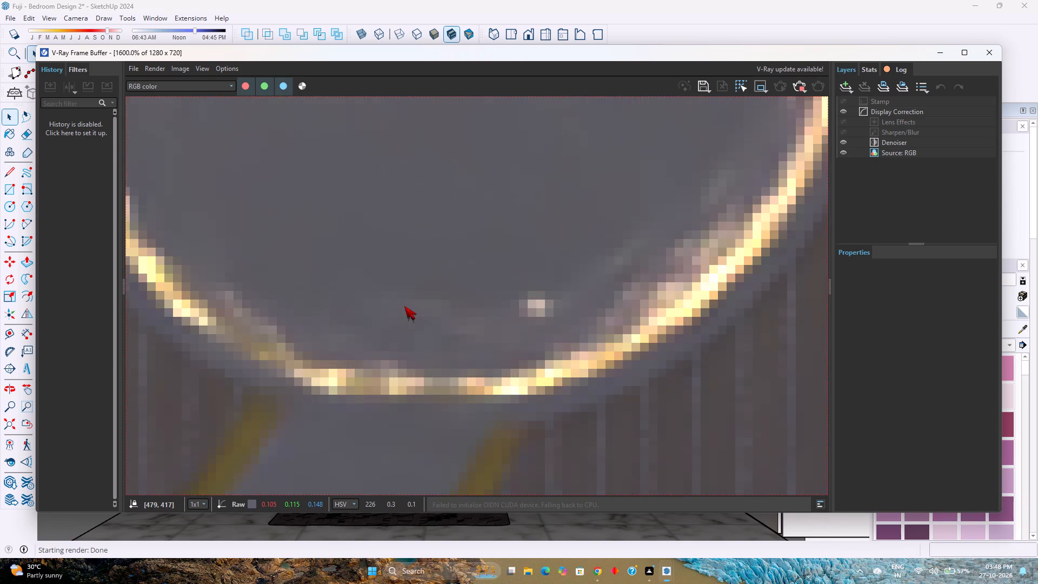
scroll(404, 306, "down", 5)
scroll(468, 290, "up", 1)
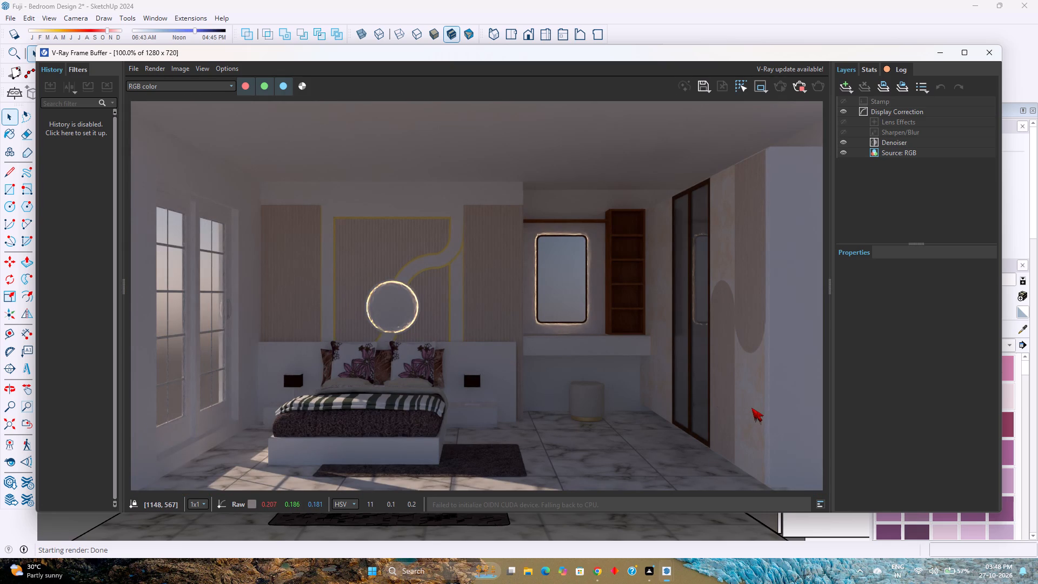
left_click(945, 52)
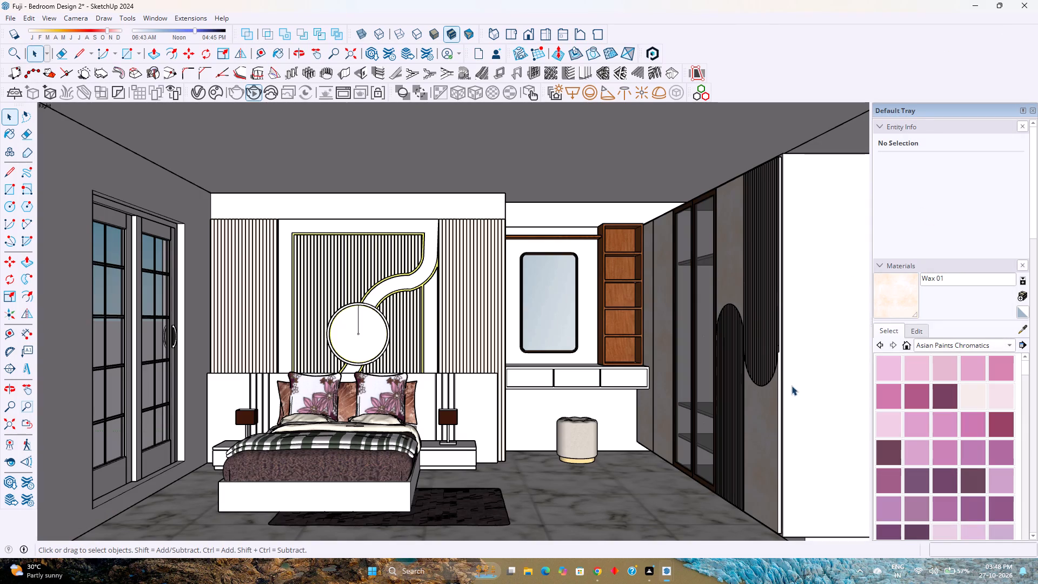
Open the nested fluted wardrobe front group and paint its exposed vertical end edge with the Wax 01 material.
double_click(776, 398)
scroll(776, 398, "up", 6)
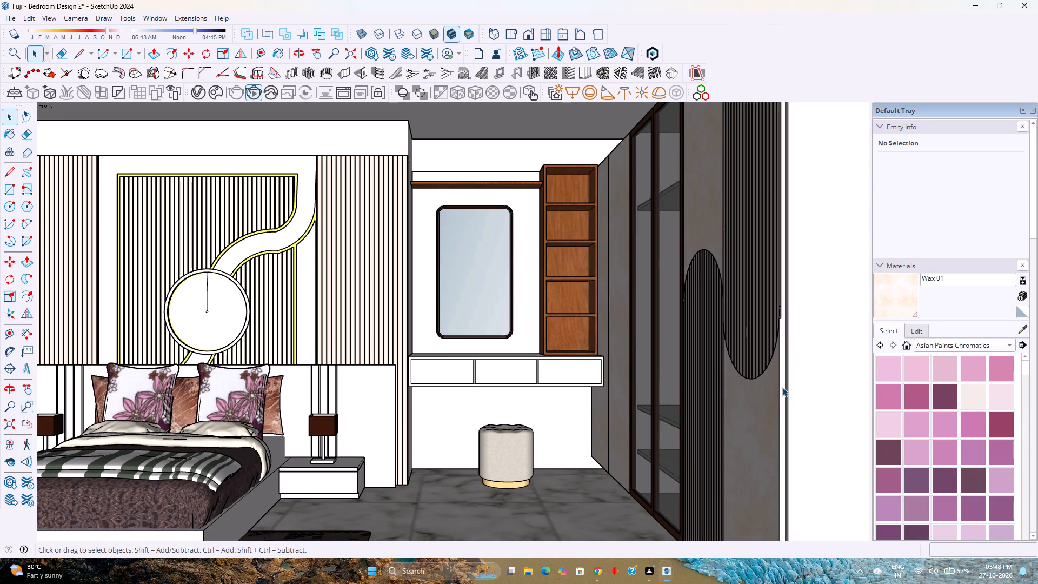
double_click(782, 387)
scroll(782, 387, "up", 4)
left_click(783, 385)
triple_click(783, 385)
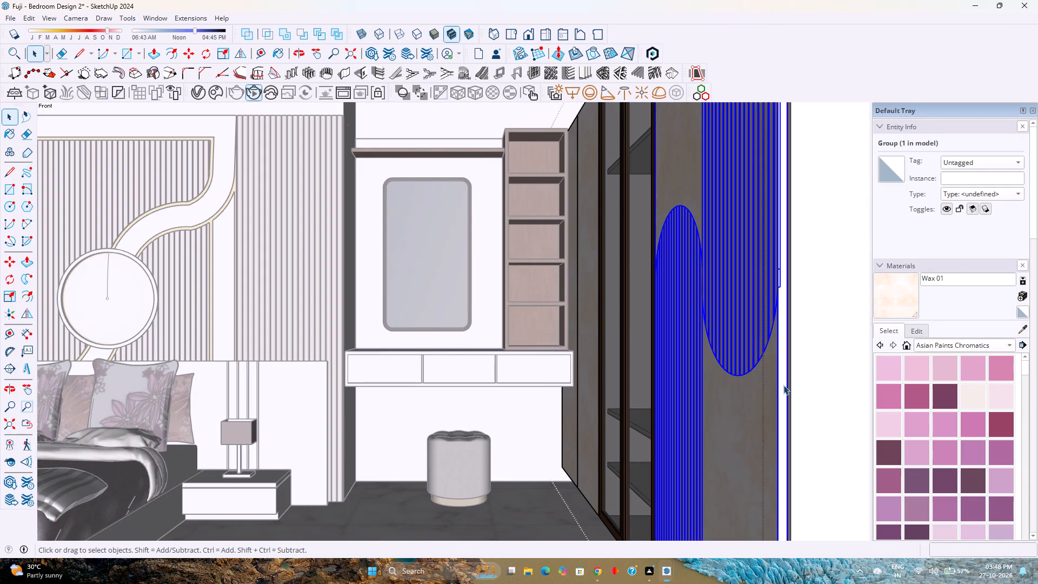
left_click(783, 385)
left_click(895, 301)
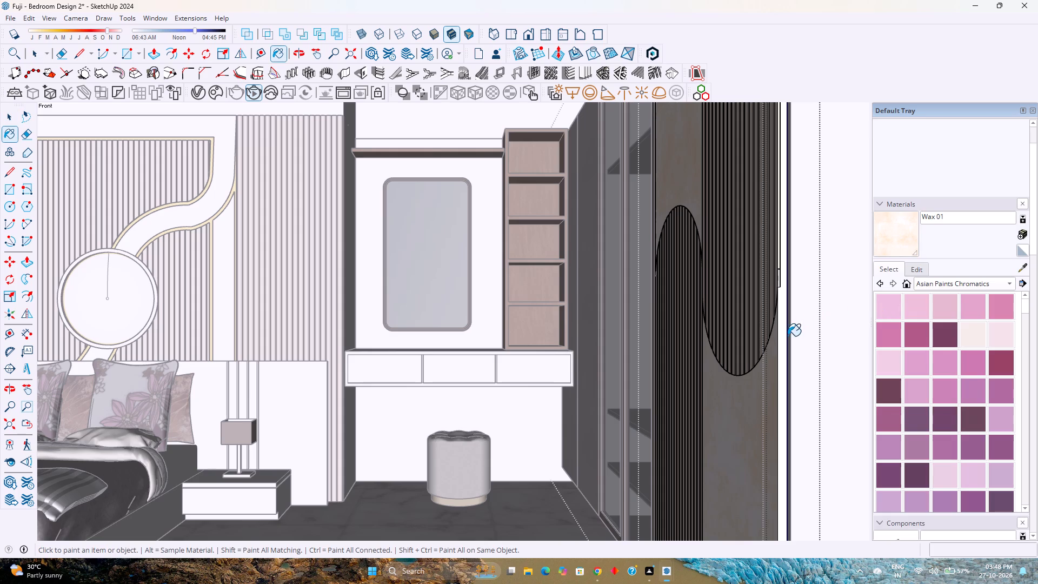
left_click(780, 343)
Paint the top edges of the fluted wardrobe front and the adjoining flat panel with Wax 01.
scroll(728, 383, "down", 6)
middle_click_drag(722, 382, 773, 401)
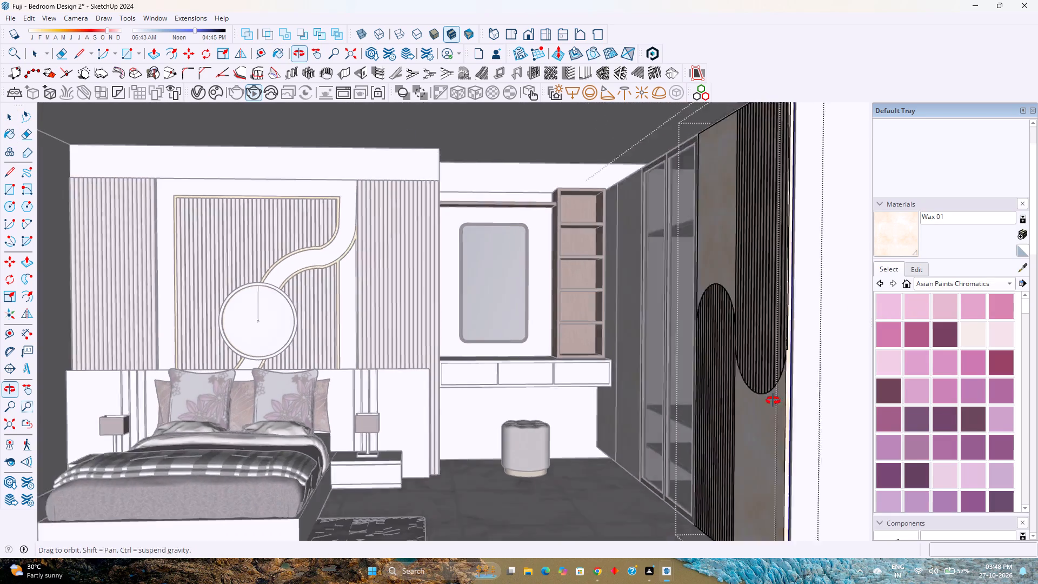
middle_click_drag(773, 401, 841, 422)
middle_click(841, 422)
scroll(791, 379, "up", 1)
middle_click_drag(791, 379, 669, 442, "shift")
middle_click_drag(765, 289, 704, 363)
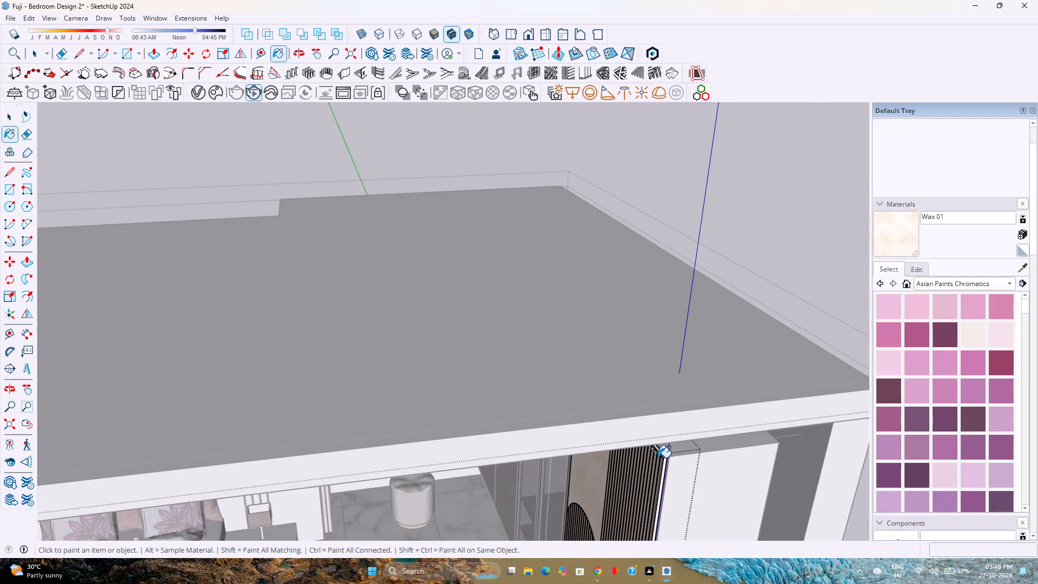
scroll(654, 464, "up", 17)
left_click(661, 437)
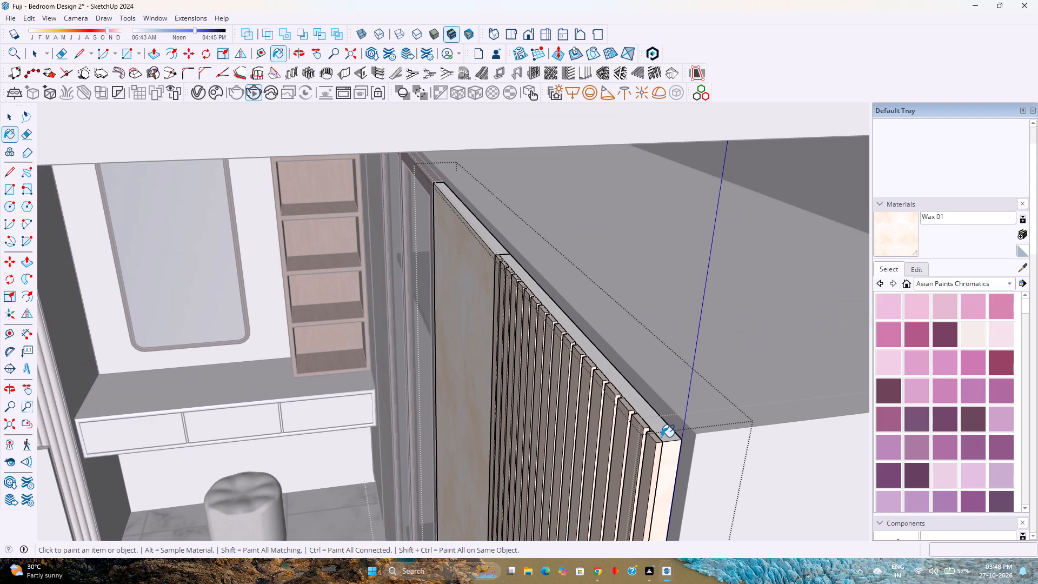
left_click(662, 437)
scroll(662, 437, "down", 1)
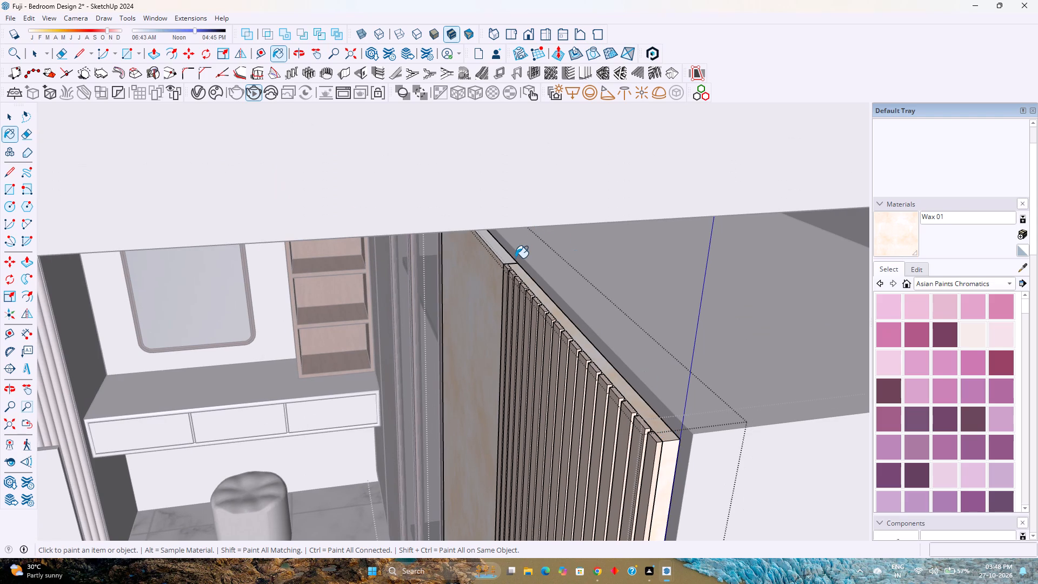
left_click(508, 262)
scroll(511, 270, "up", 12)
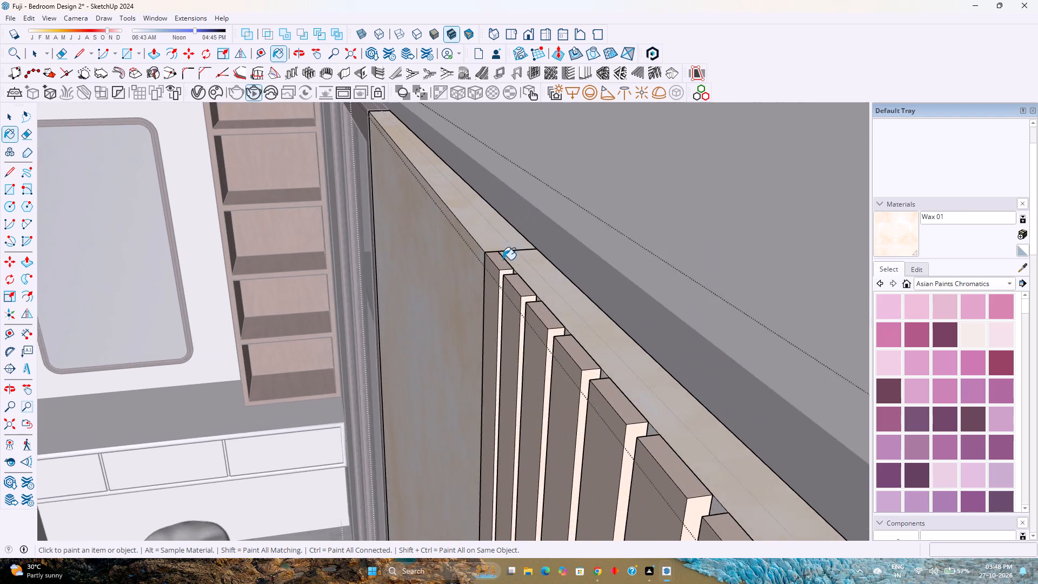
Paint the recessed faces between the flutes at the top of the wardrobe front with Wax 01.
scroll(503, 260, "up", 19)
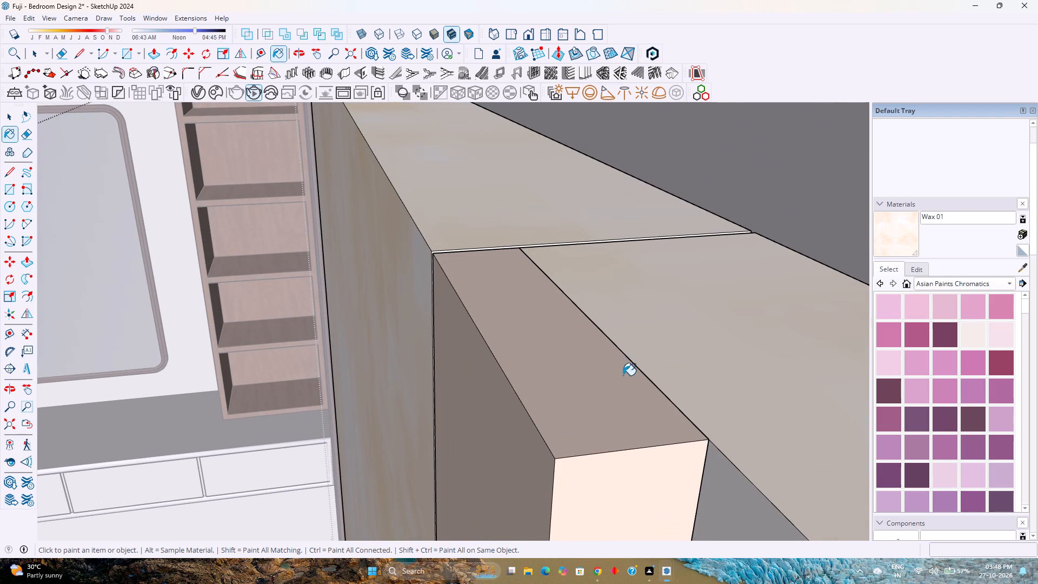
scroll(596, 384, "down", 3)
left_click(694, 487)
scroll(675, 453, "down", 4)
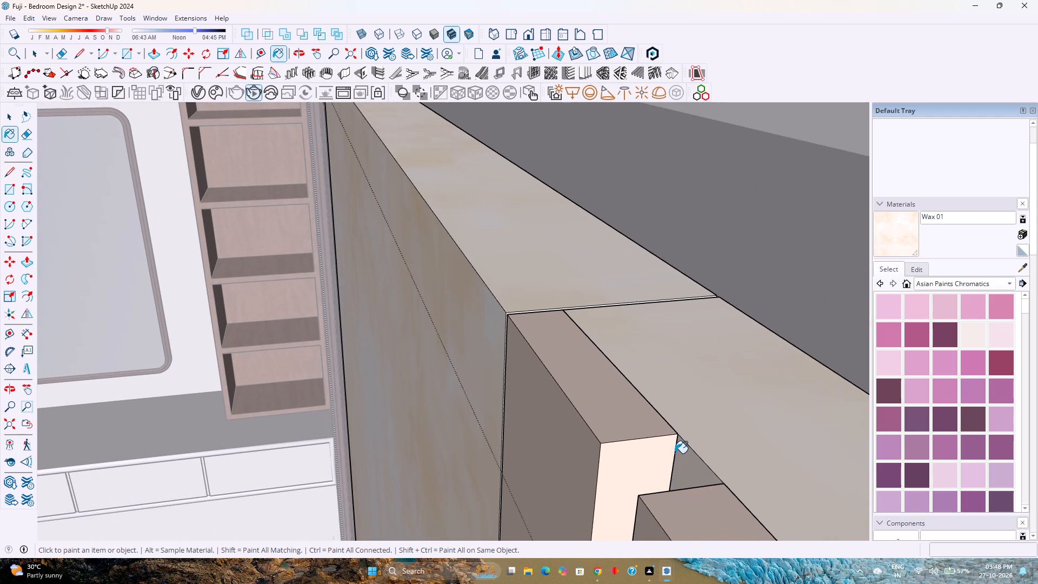
scroll(675, 453, "down", 3)
middle_click_drag(673, 452, 597, 324, "shift")
middle_click_drag(597, 324, 594, 317, "shift")
scroll(601, 321, "down", 4)
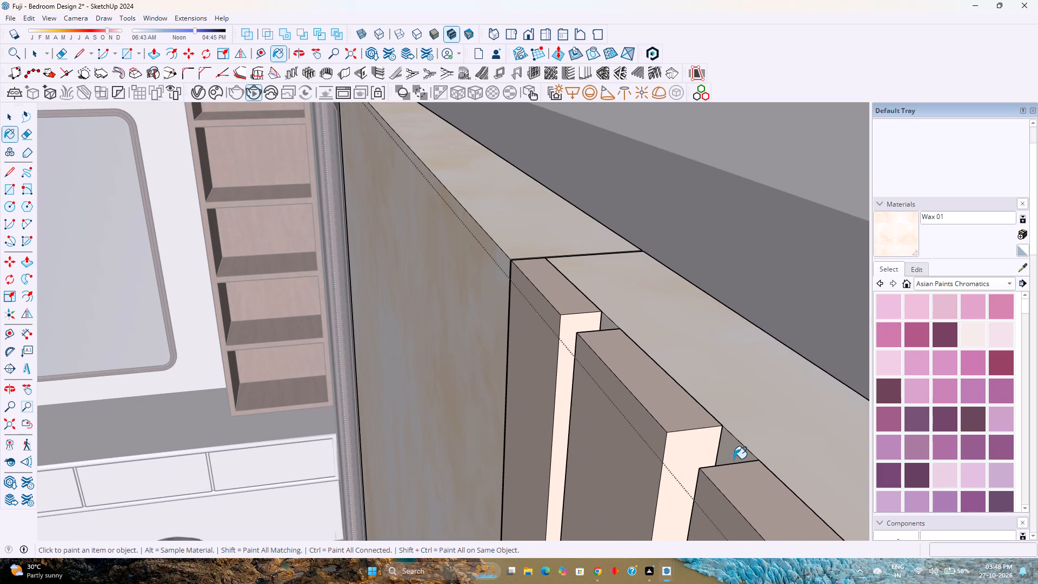
left_click(734, 459)
Paint the narrow white edge strip between the flat and fluted wardrobe panels with Wax 01, and exit the nested groups.
scroll(534, 264, "up", 10)
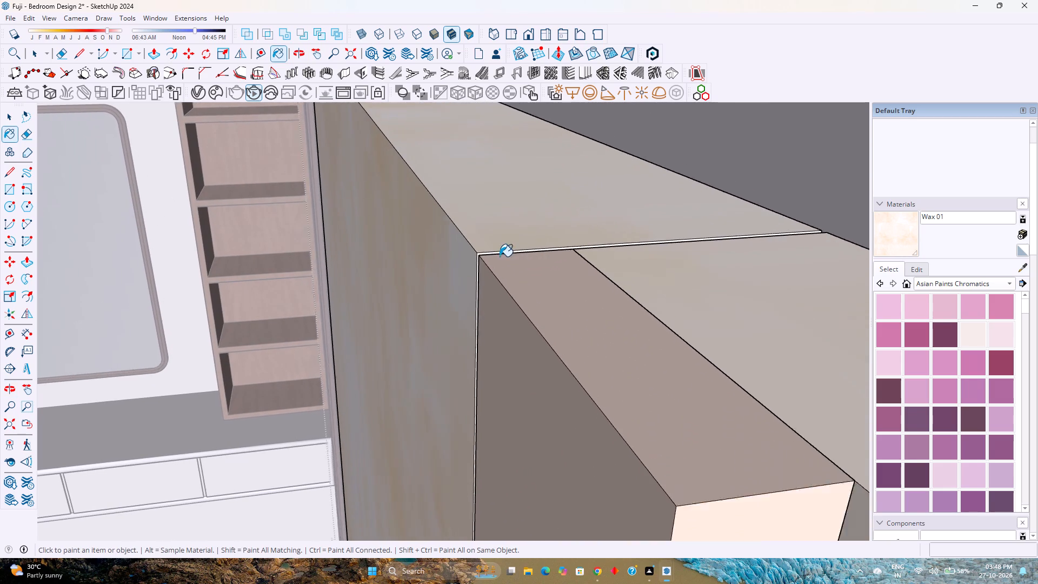
scroll(500, 256, "up", 12)
middle_click_drag(471, 260, 586, 320)
middle_click(586, 320)
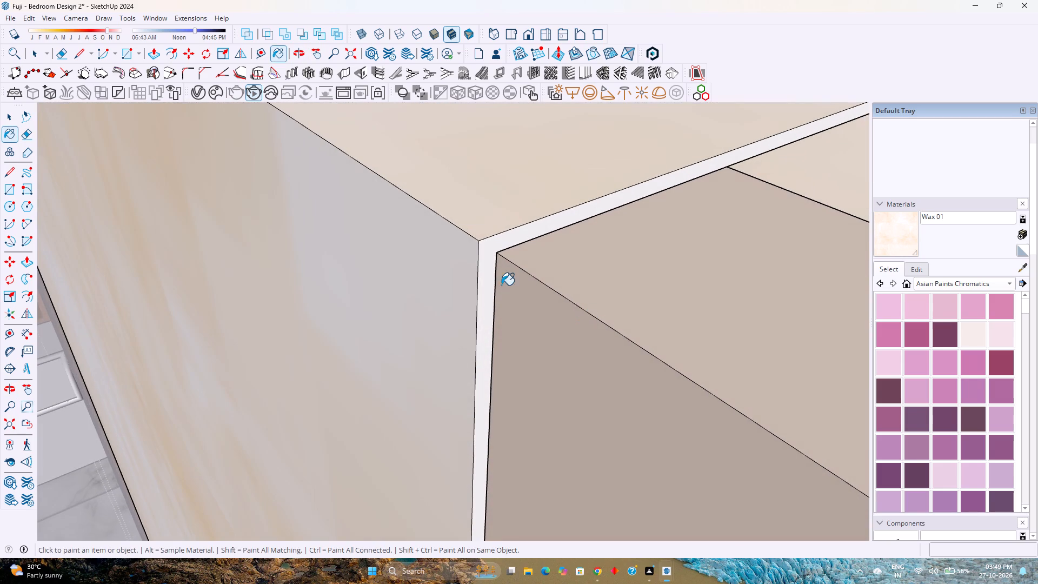
left_click(484, 266)
scroll(484, 266, "down", 17)
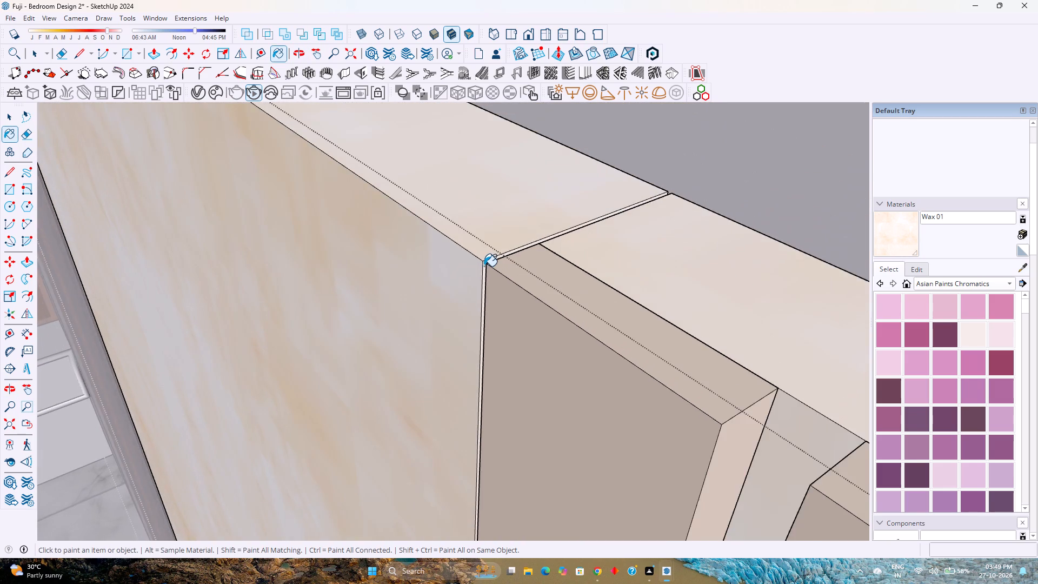
scroll(484, 266, "down", 20)
scroll(484, 266, "down", 11)
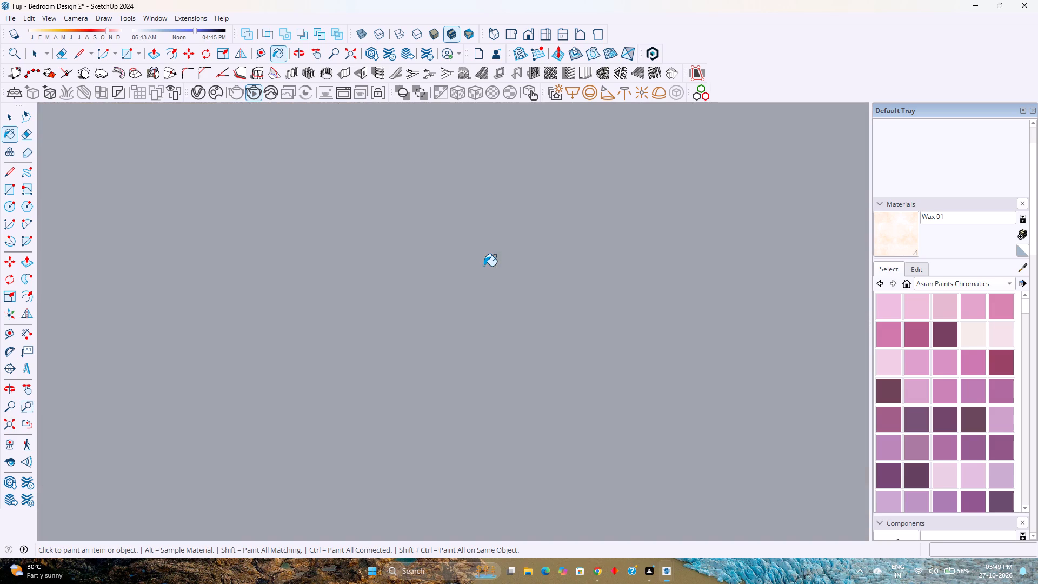
scroll(484, 266, "down", 4)
left_click(6, 429)
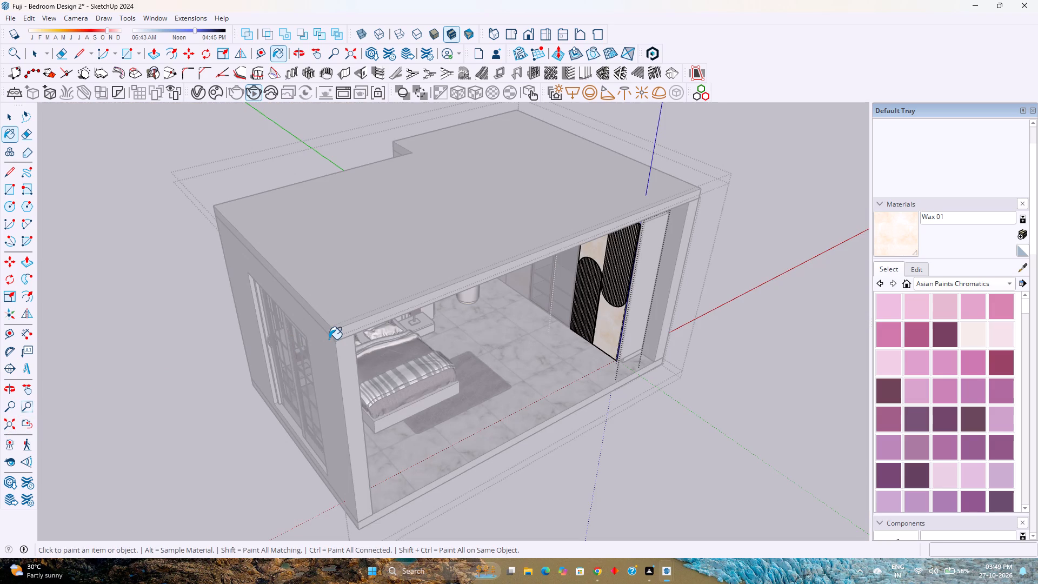
key("space")
key("Escape")
key("Escape")
scroll(481, 329, "down", 1)
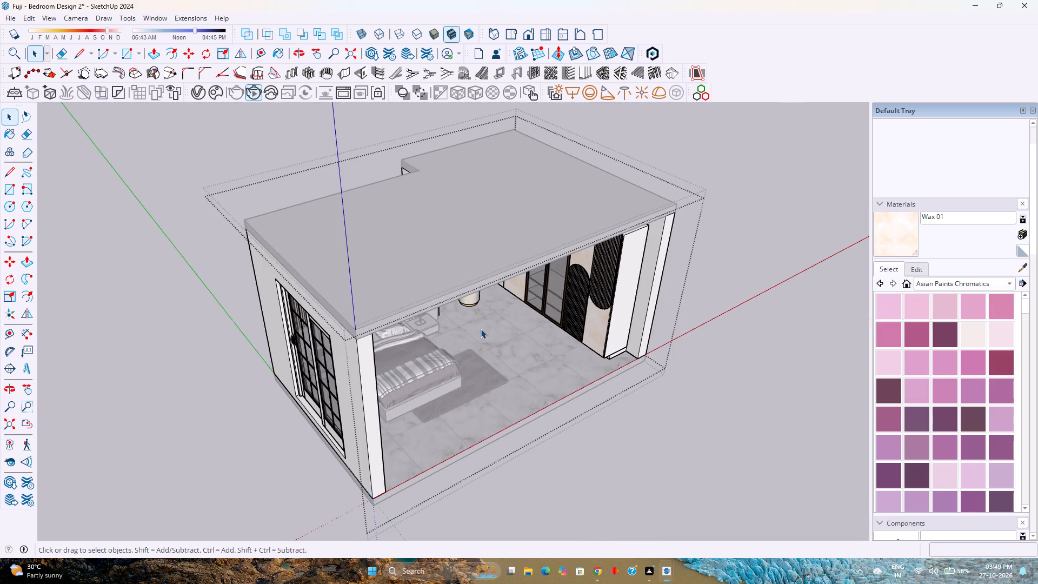
key("Escape")
left_click(662, 474)
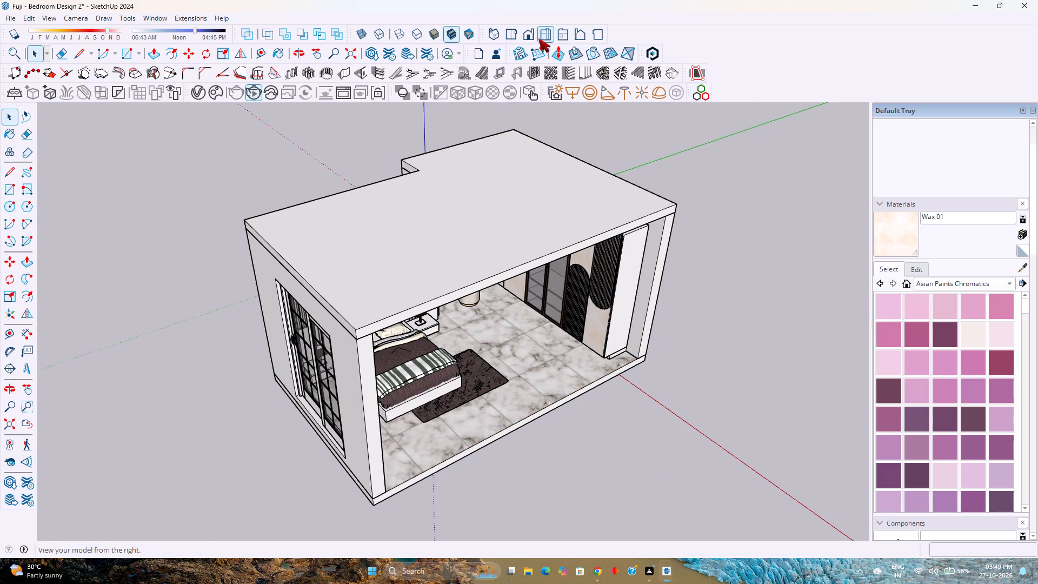
Return to the Right view framed on the bedroom interior and save the model.
left_click(535, 37)
left_click(547, 34)
left_click(547, 34)
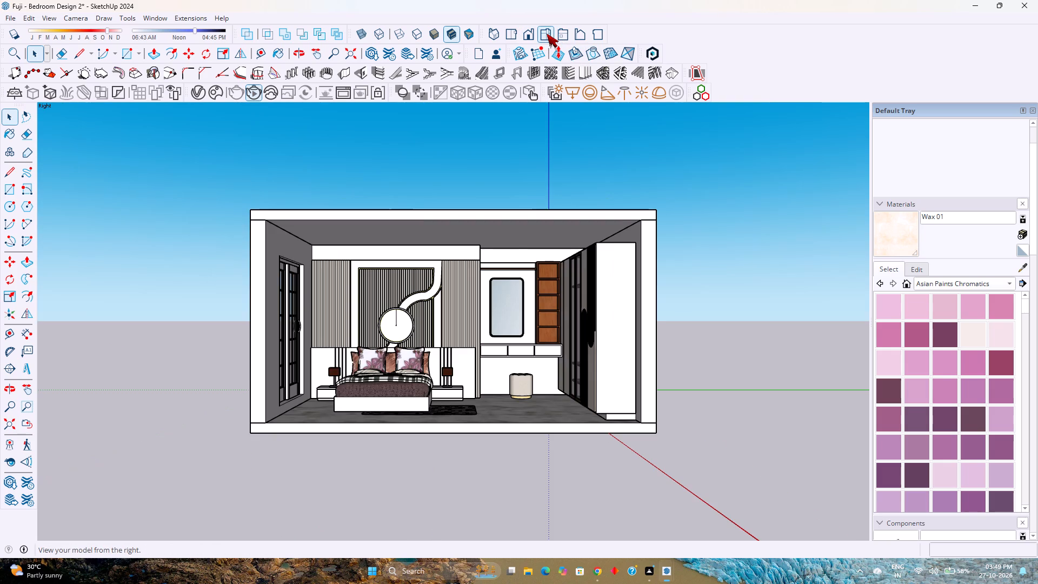
scroll(422, 332, "up", 5)
middle_click_drag(524, 316, 512, 318, "shift")
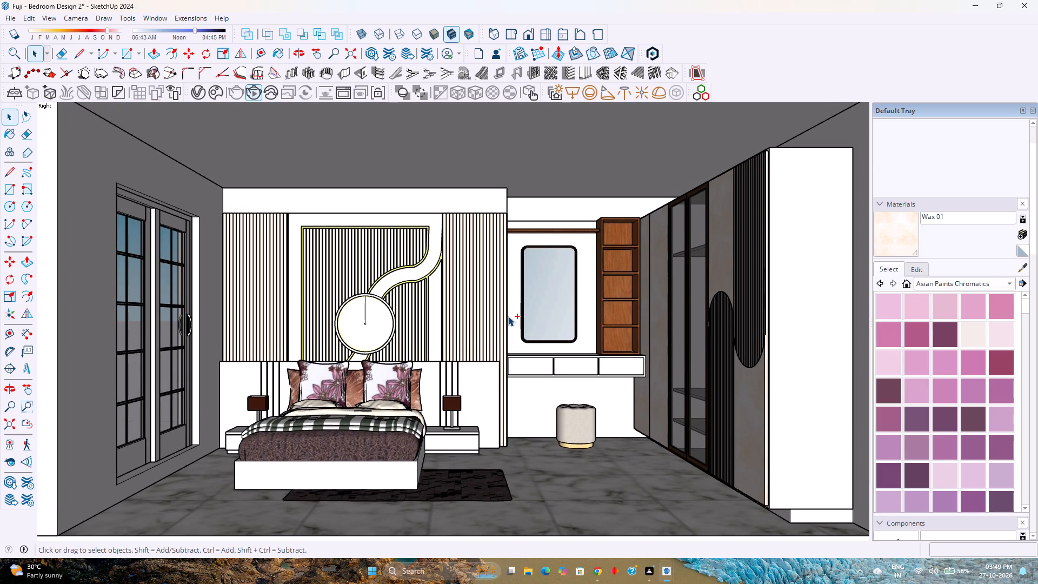
key("ctrl+s")
Open the ceiling slab's group and offset the outline of its underside face inward by 9 inches.
scroll(408, 207, "down", 3)
scroll(438, 182, "up", 1)
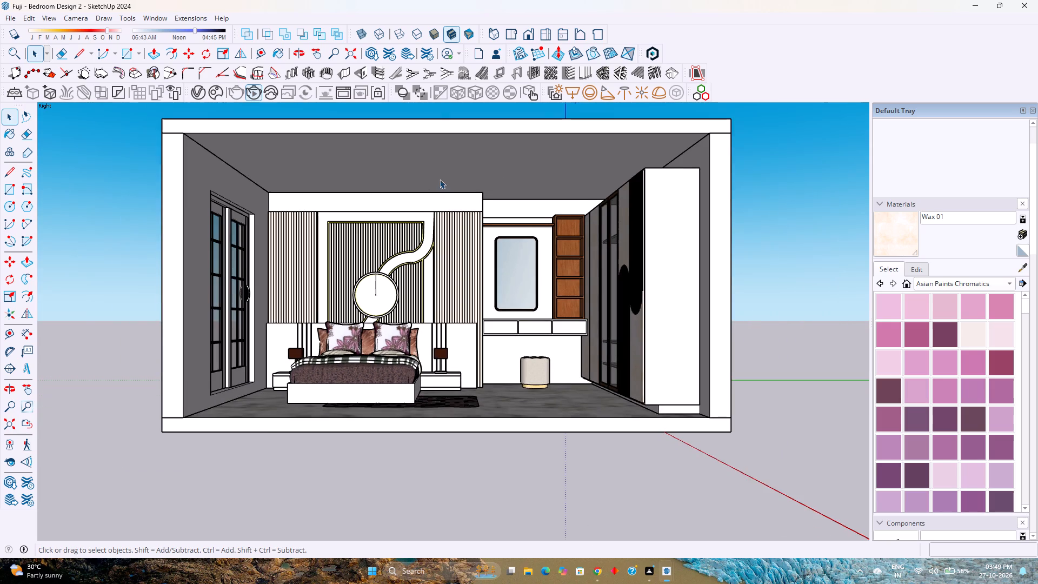
double_click(452, 163)
double_click(452, 163)
left_click(461, 157)
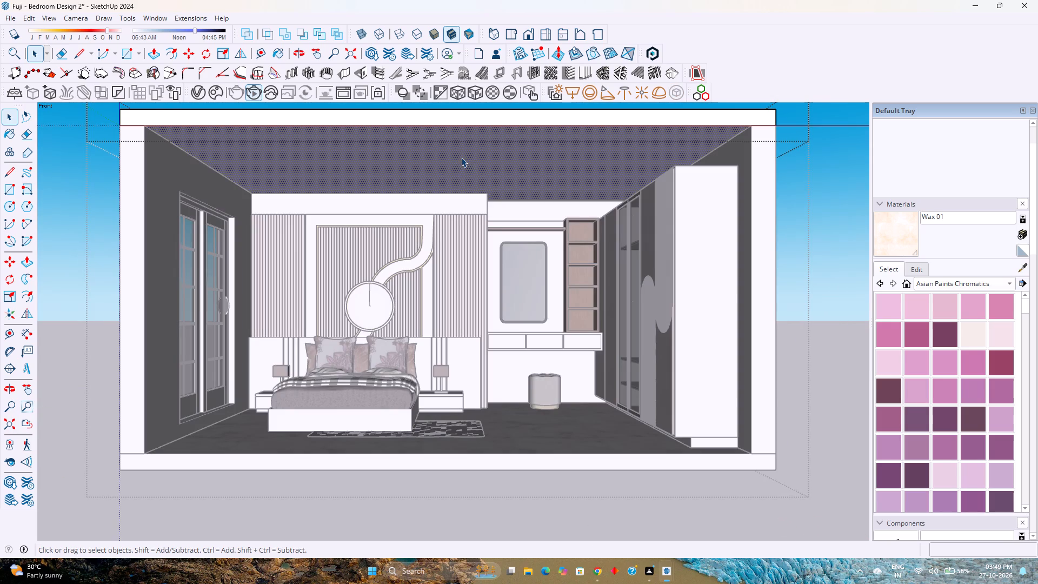
left_click(172, 57)
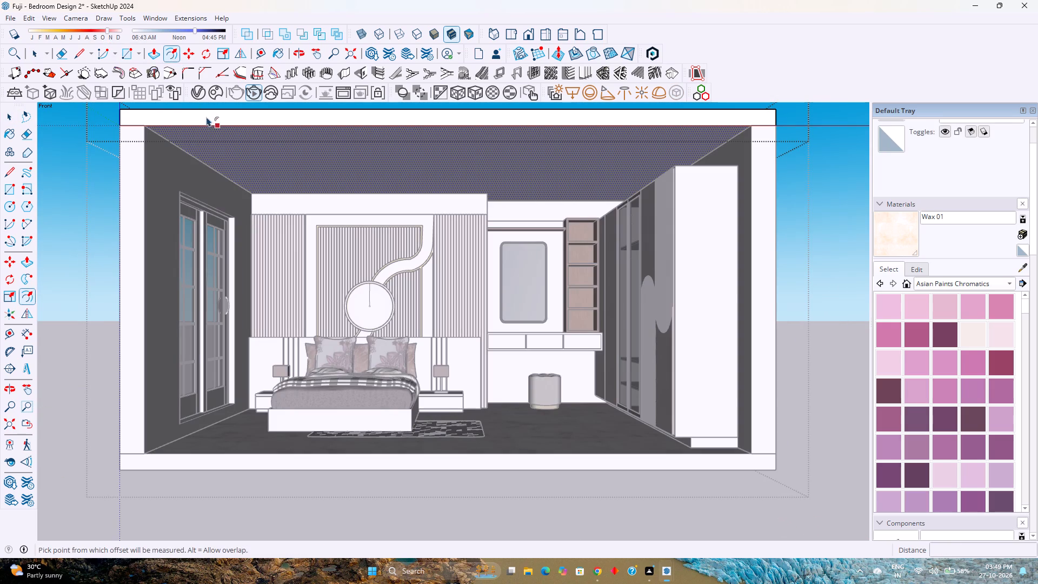
left_click(199, 127)
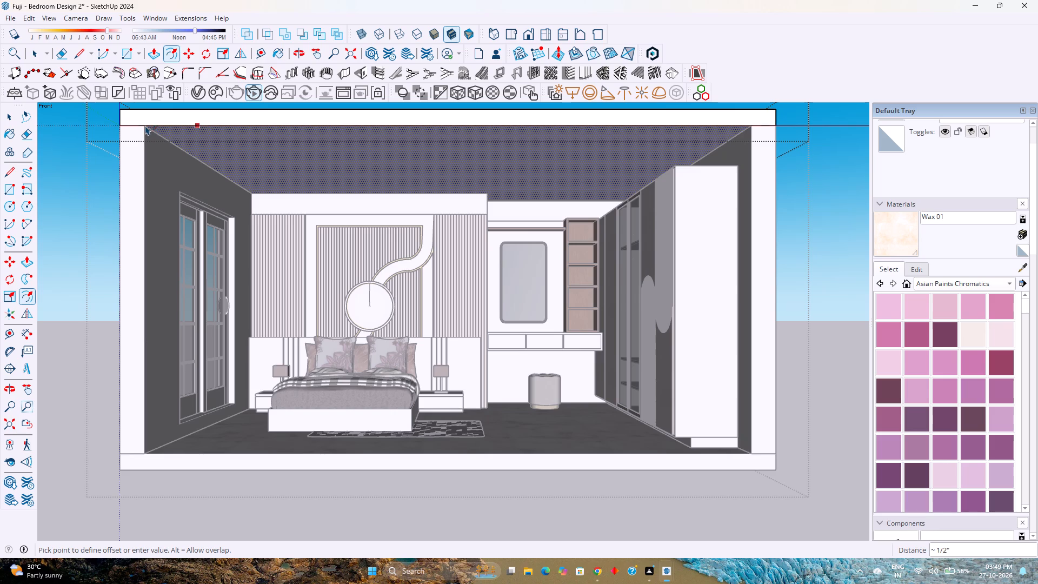
scroll(145, 125, "up", 10)
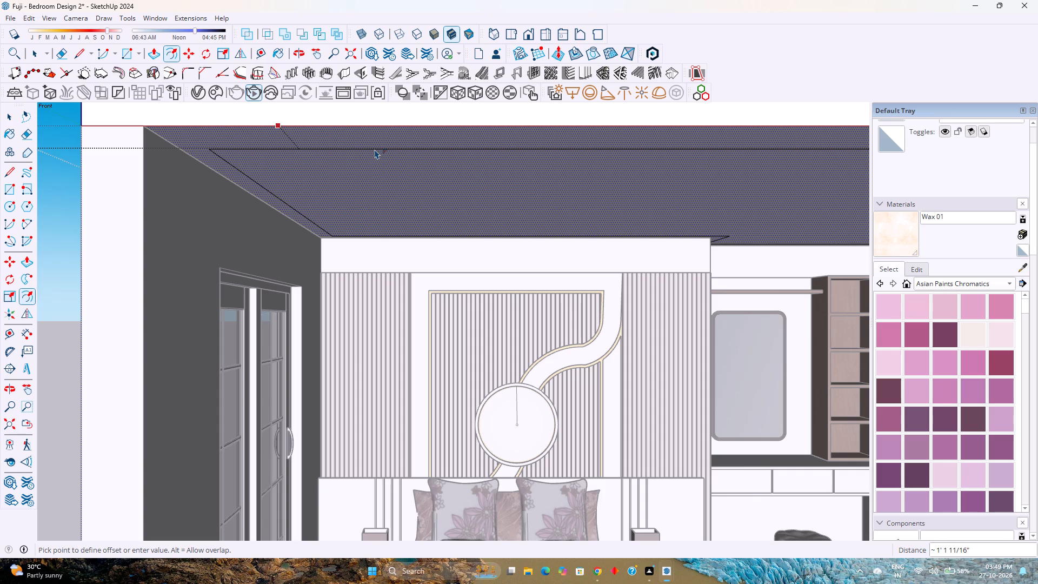
key("9")
key("Return")
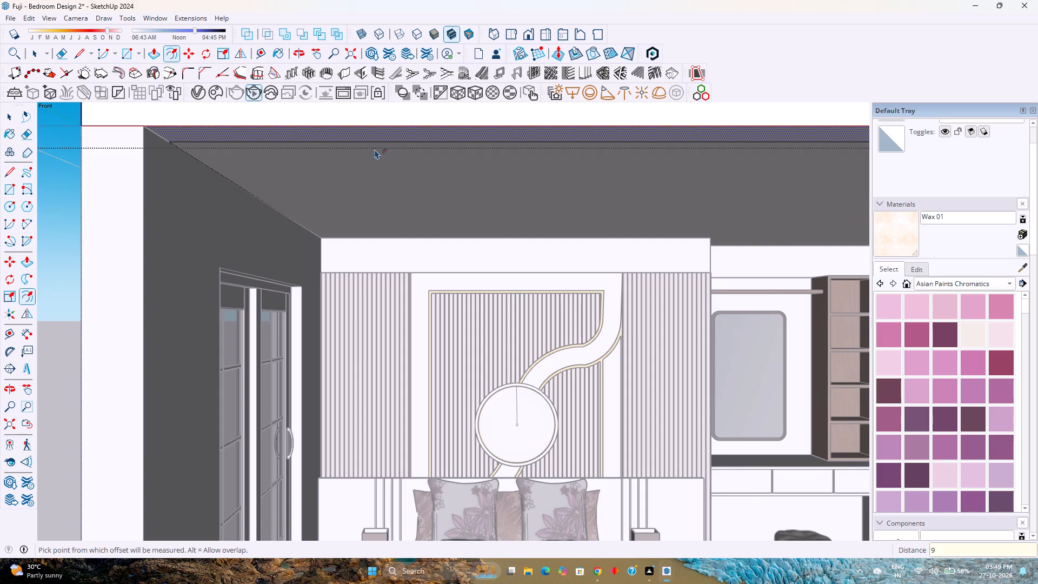
scroll(375, 149, "down", 4)
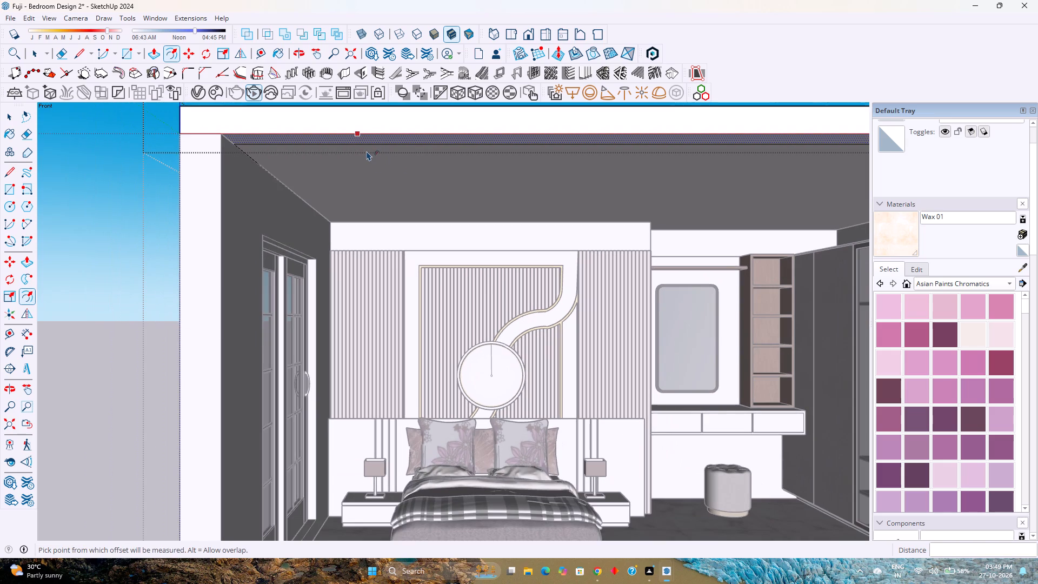
key("space")
Delete the front edge of the offset outline on the ceiling slab's underside.
scroll(367, 151, "up", 2)
left_click(376, 144)
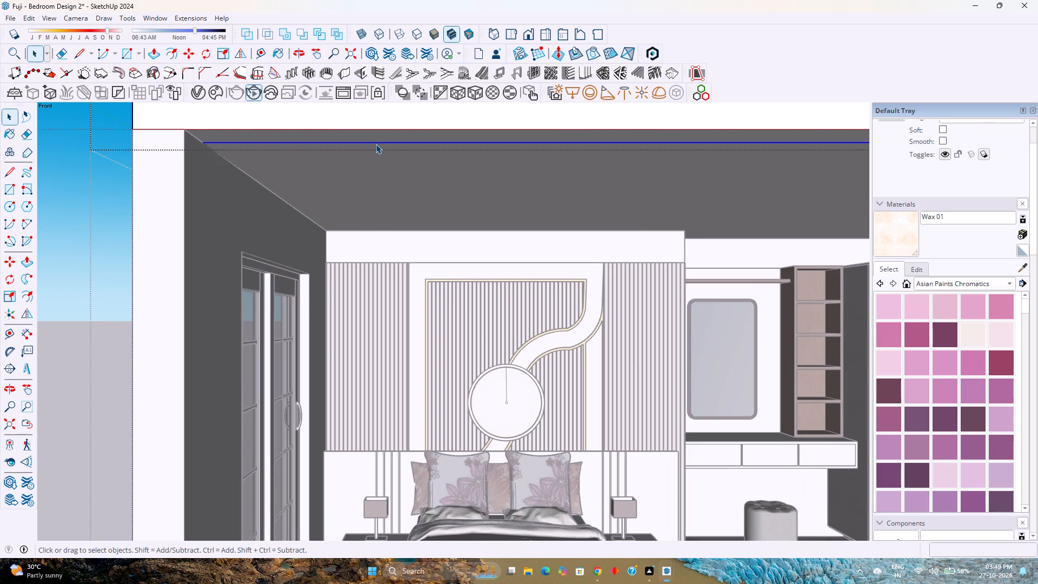
key("Delete")
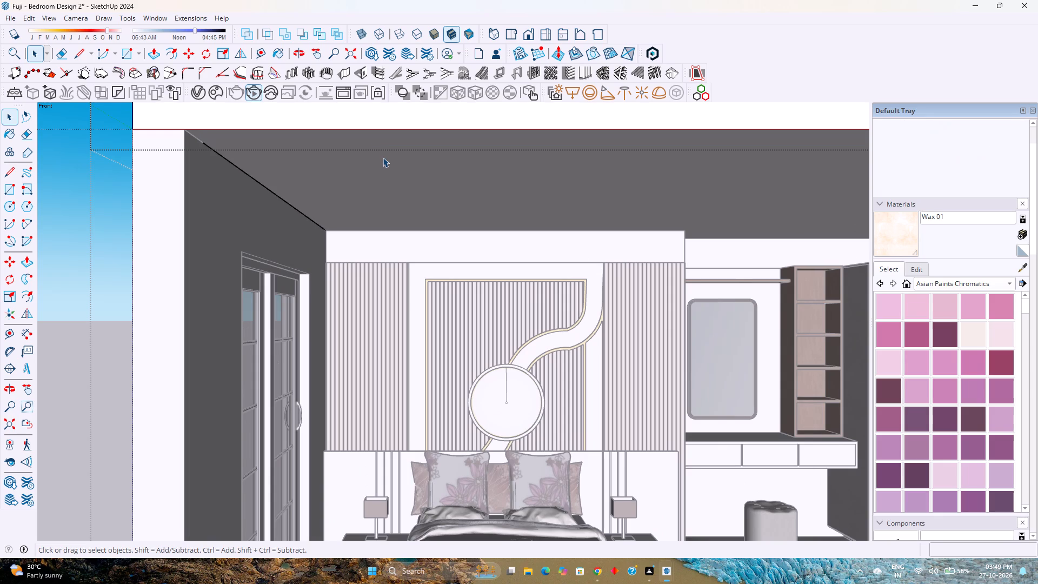
Draw lines extending both side edges of the offset outline to the slab's front edge at the wall corners.
key("l")
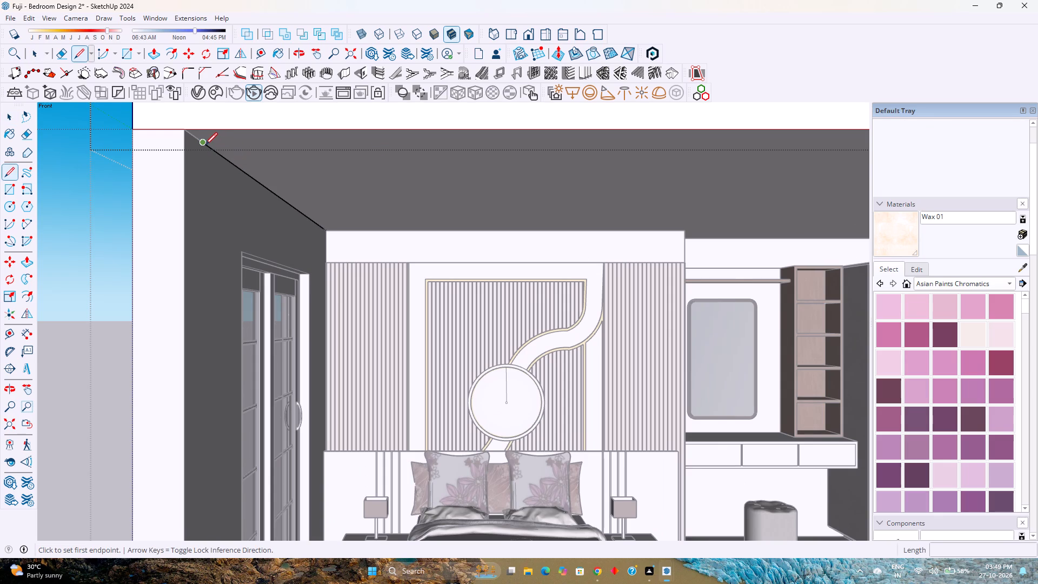
left_click(204, 145)
left_click(181, 132)
scroll(218, 161, "down", 3)
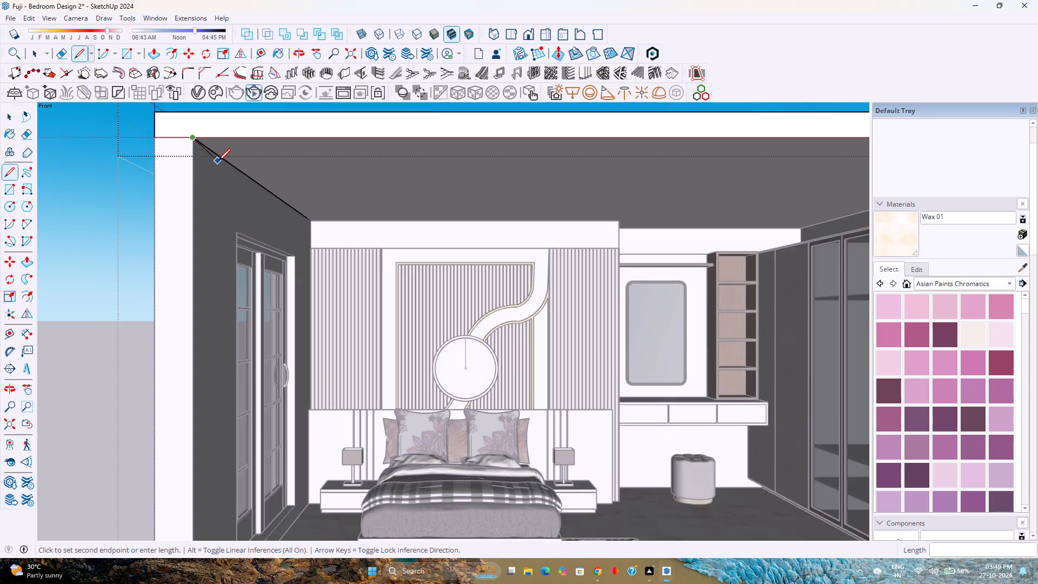
scroll(218, 161, "down", 3)
key("Escape")
middle_click_drag(419, 221, 247, 212, "shift")
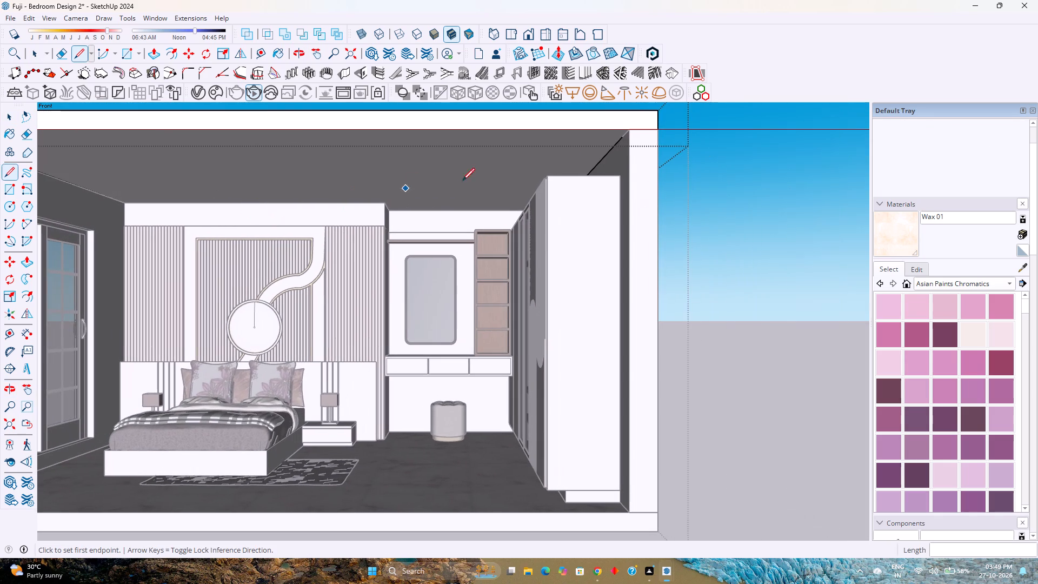
scroll(618, 144, "up", 7)
left_click(622, 132)
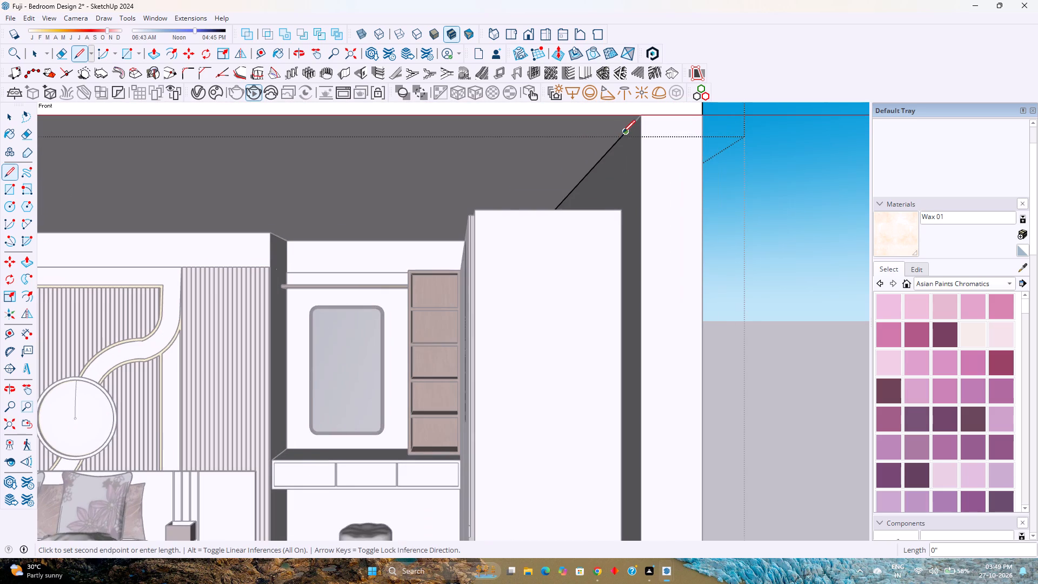
scroll(623, 132, "down", 5)
left_click(636, 122)
key("space")
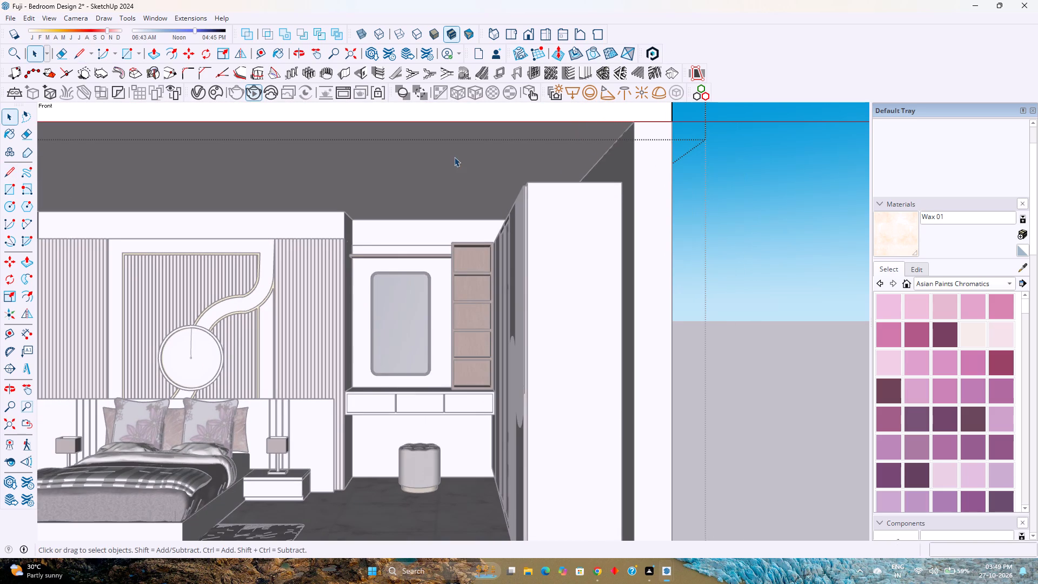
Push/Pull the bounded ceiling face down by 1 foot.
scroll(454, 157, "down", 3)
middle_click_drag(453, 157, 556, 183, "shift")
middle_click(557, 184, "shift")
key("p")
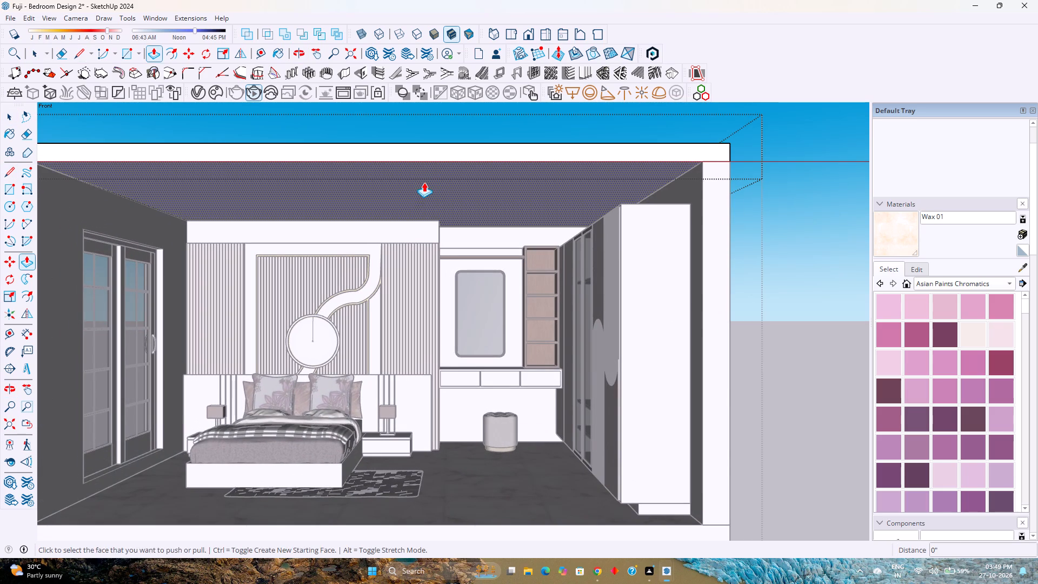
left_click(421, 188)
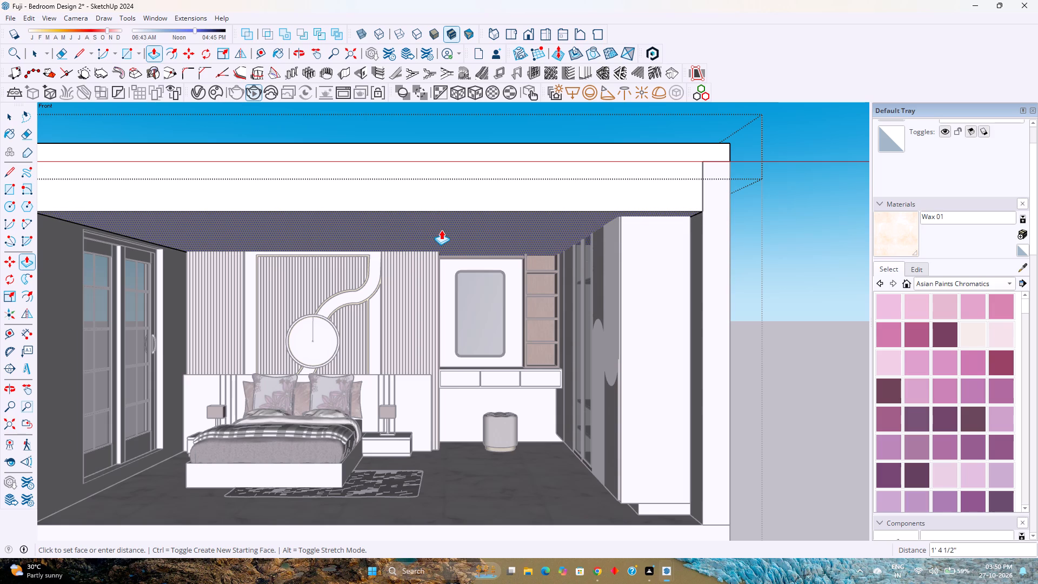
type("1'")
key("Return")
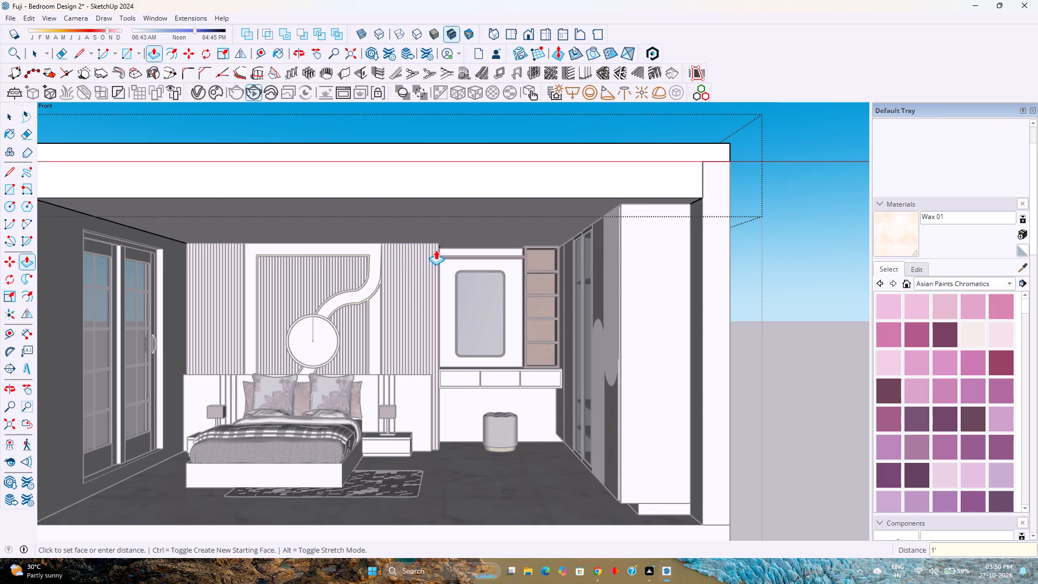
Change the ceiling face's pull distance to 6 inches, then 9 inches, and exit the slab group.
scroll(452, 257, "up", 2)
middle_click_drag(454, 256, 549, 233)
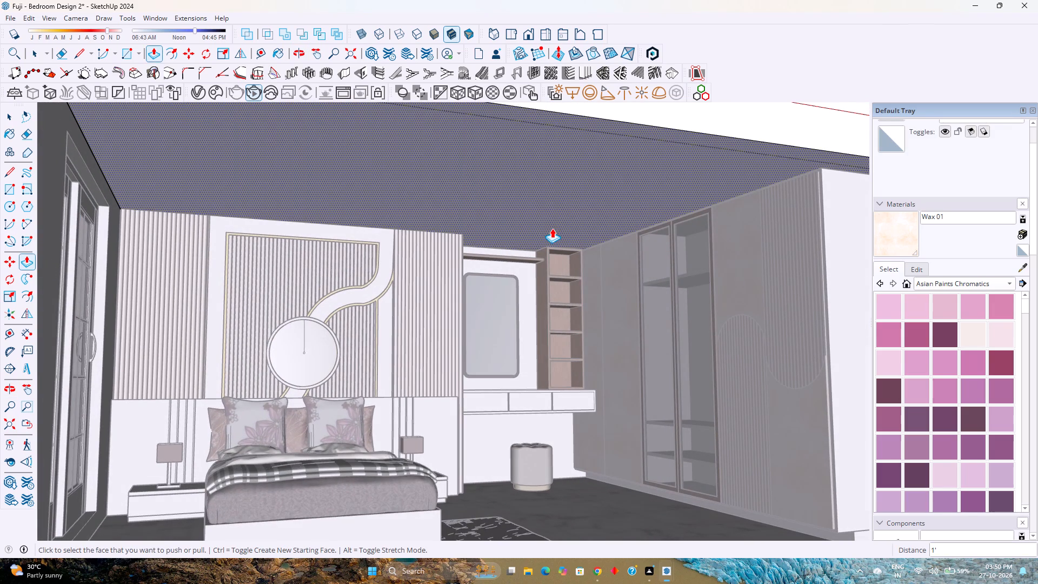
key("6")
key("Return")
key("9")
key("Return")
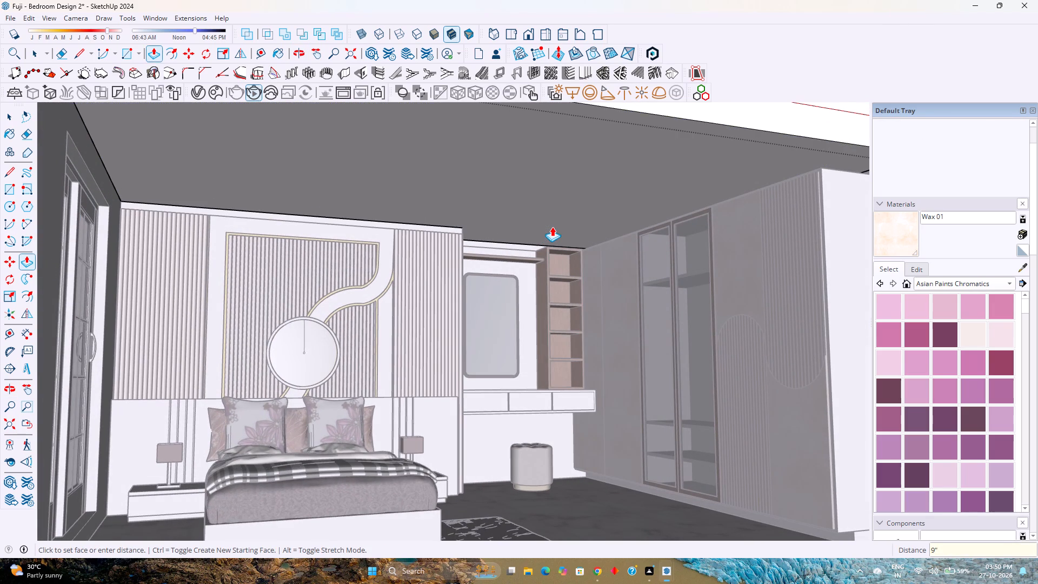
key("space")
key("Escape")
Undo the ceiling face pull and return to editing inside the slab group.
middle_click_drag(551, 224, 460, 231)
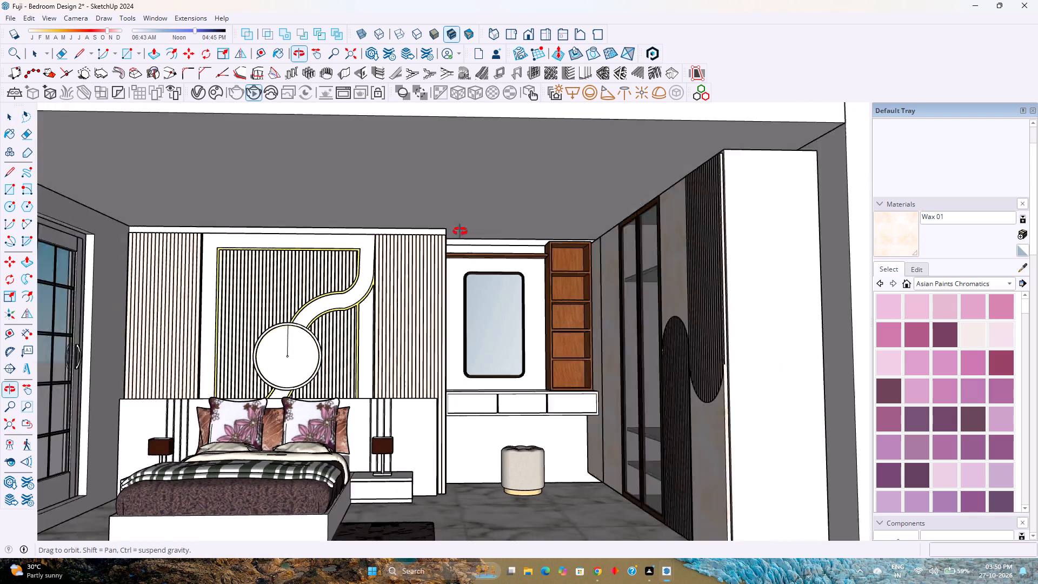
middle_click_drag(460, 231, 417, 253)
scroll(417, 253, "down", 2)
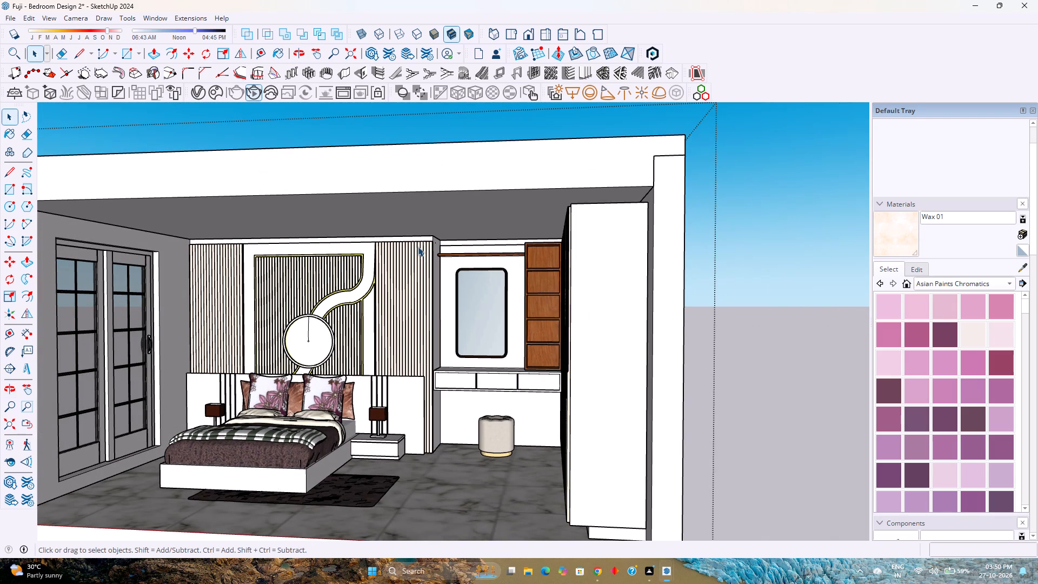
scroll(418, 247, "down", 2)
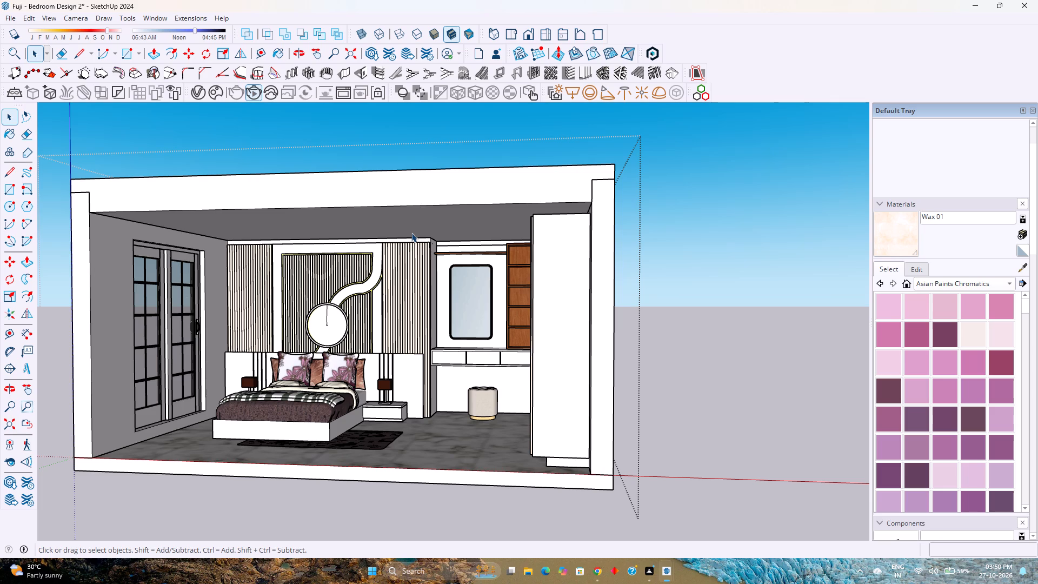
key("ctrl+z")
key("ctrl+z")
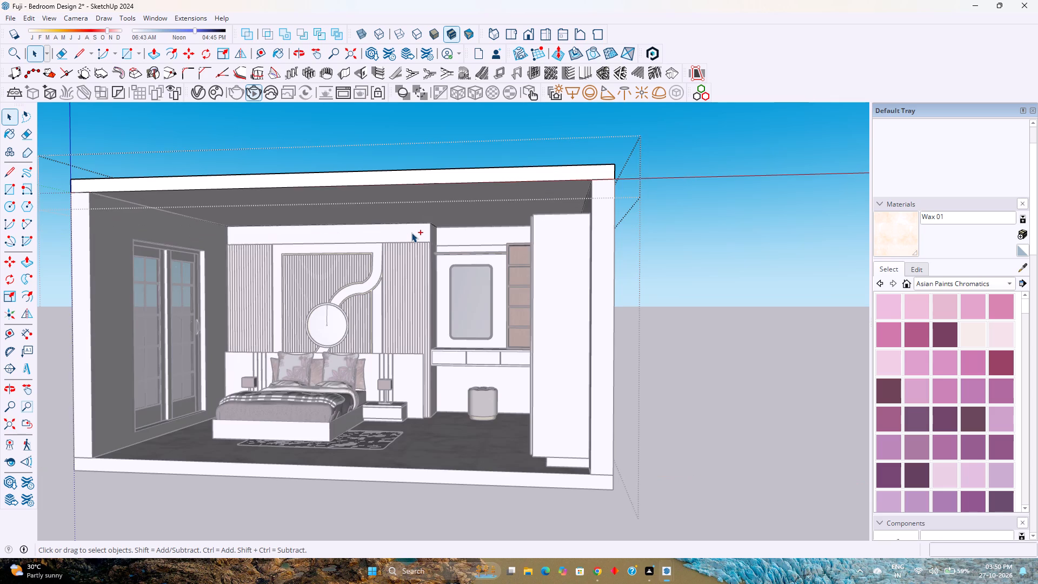
Copy the bounded ceiling face with its edges 2 feet straight up.
double_click(487, 191)
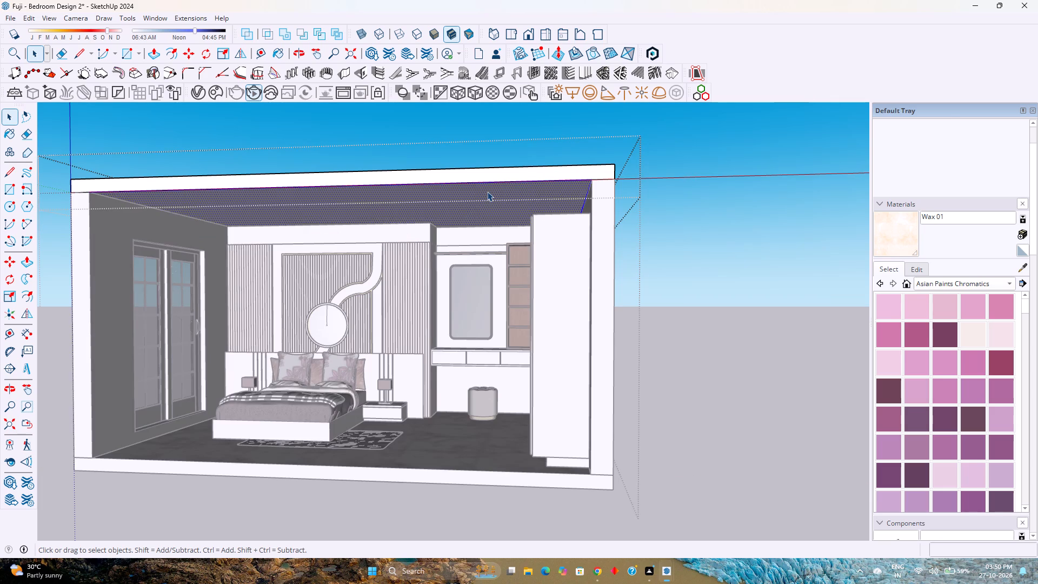
scroll(487, 191, "up", 2)
key("m")
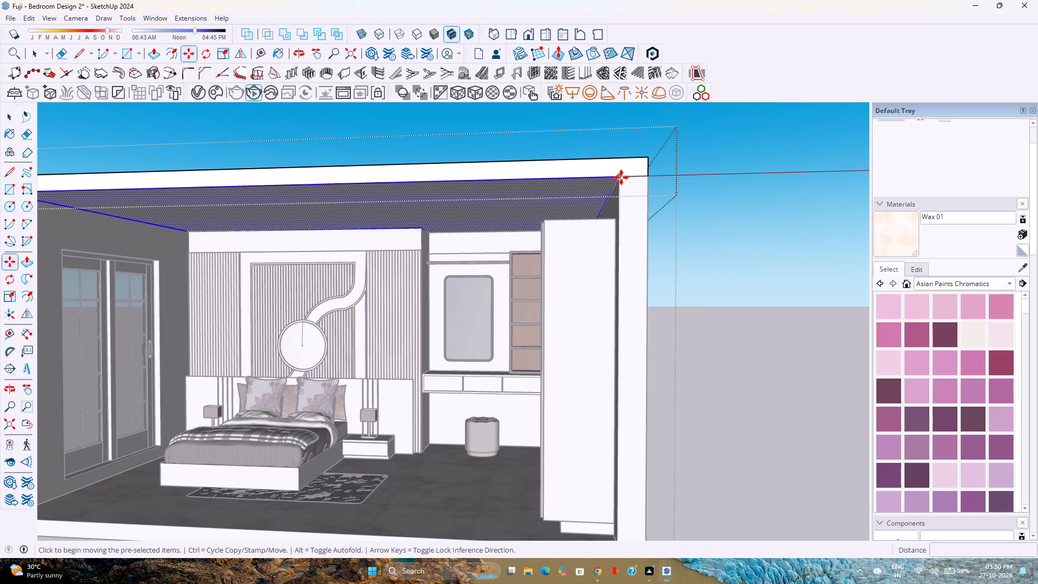
left_click(621, 177)
key("Up")
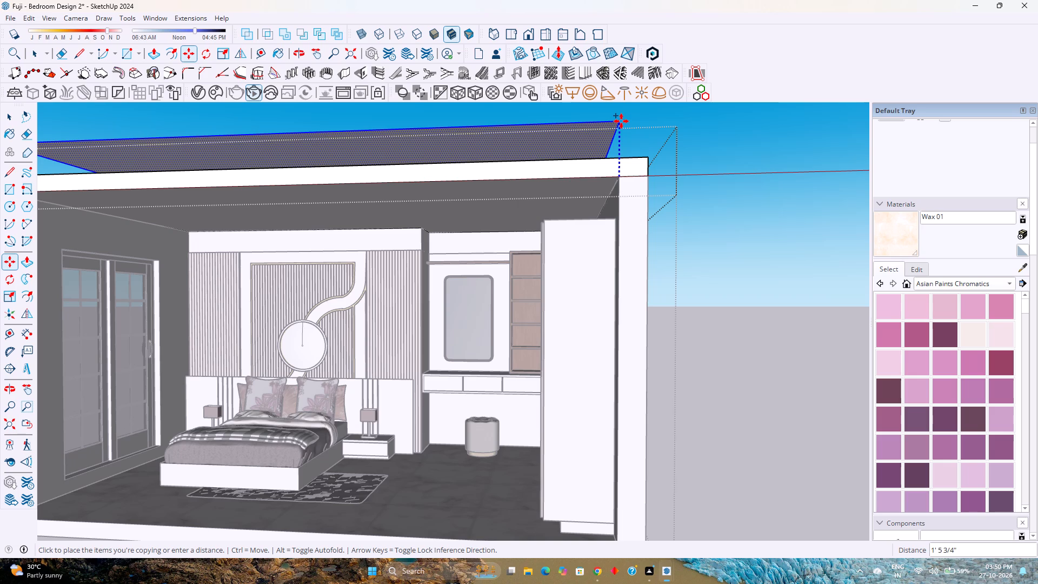
key("1")
key("BackSpace")
type("2'")
key("Return")
key("space")
Make the copied face above the slab a group.
scroll(586, 165, "down", 1)
middle_click_drag(586, 165, 633, 271, "shift")
right_click(592, 221)
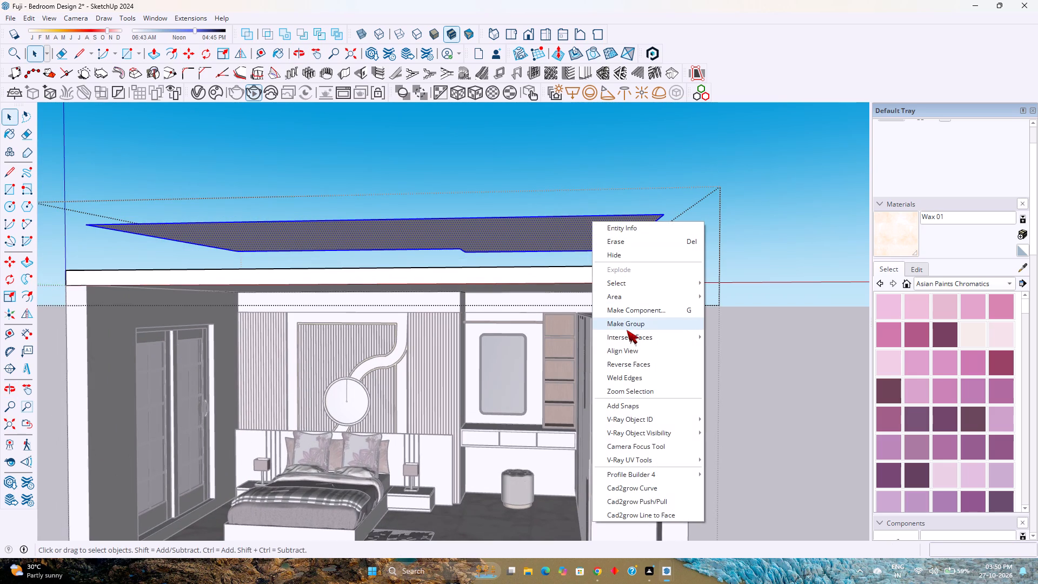
left_click(627, 330)
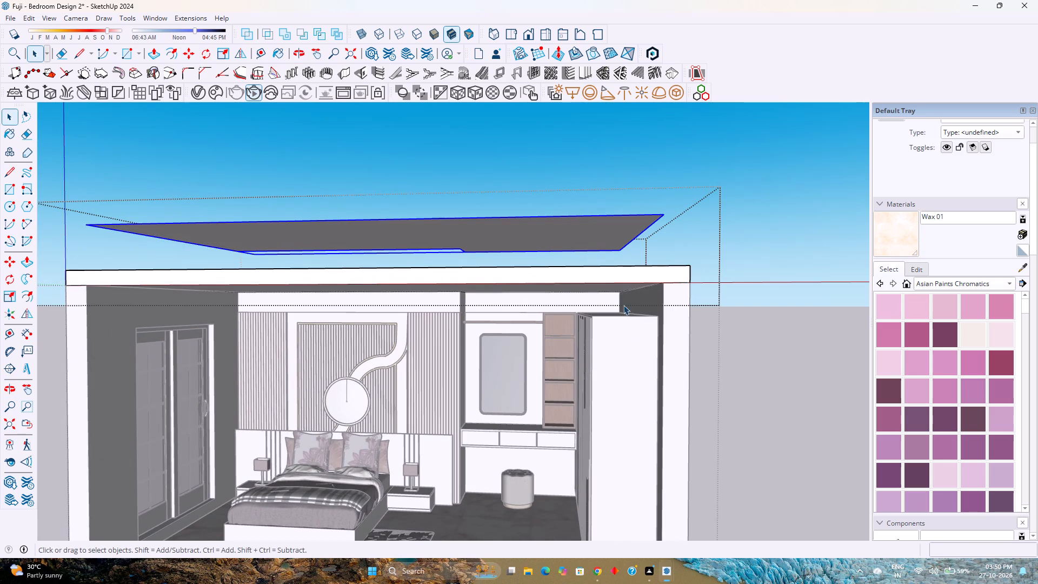
Move the grouped face down by its front corner onto the matching corner of the ceiling underside.
key("m")
left_click(667, 212)
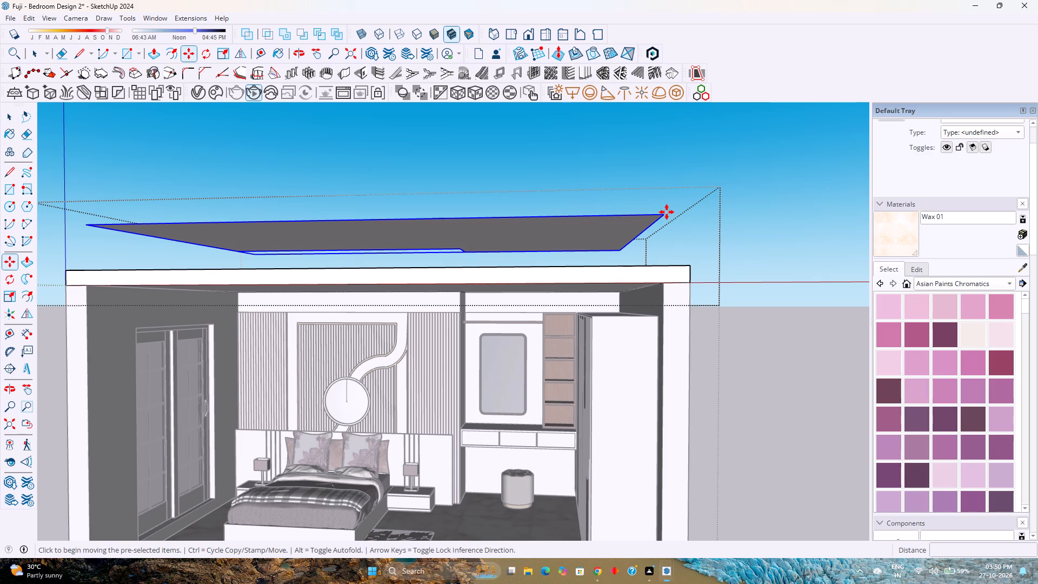
scroll(662, 281, "up", 6)
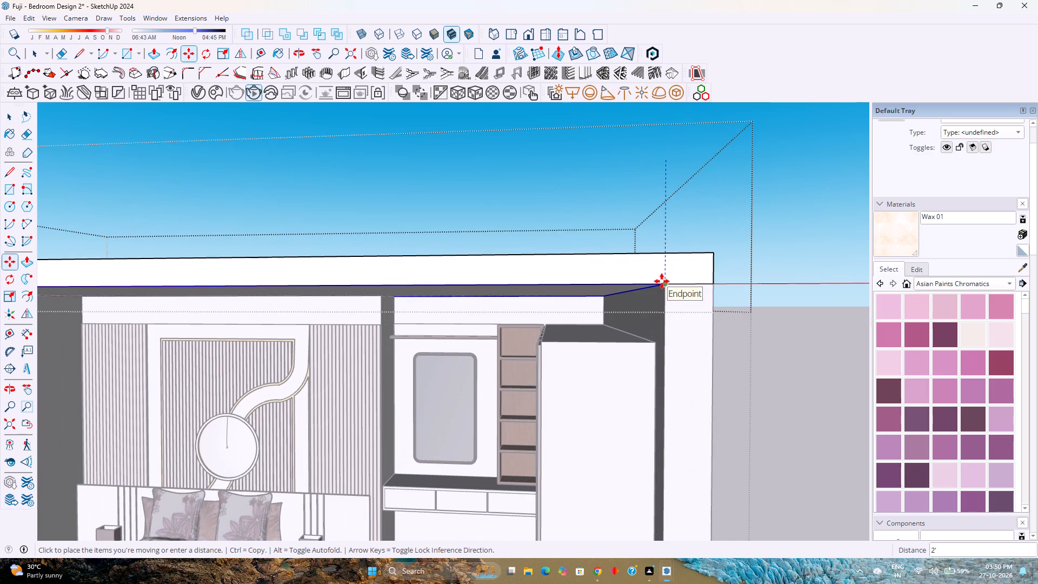
left_click(663, 284)
middle_click_drag(642, 292, 629, 218)
middle_click(630, 216)
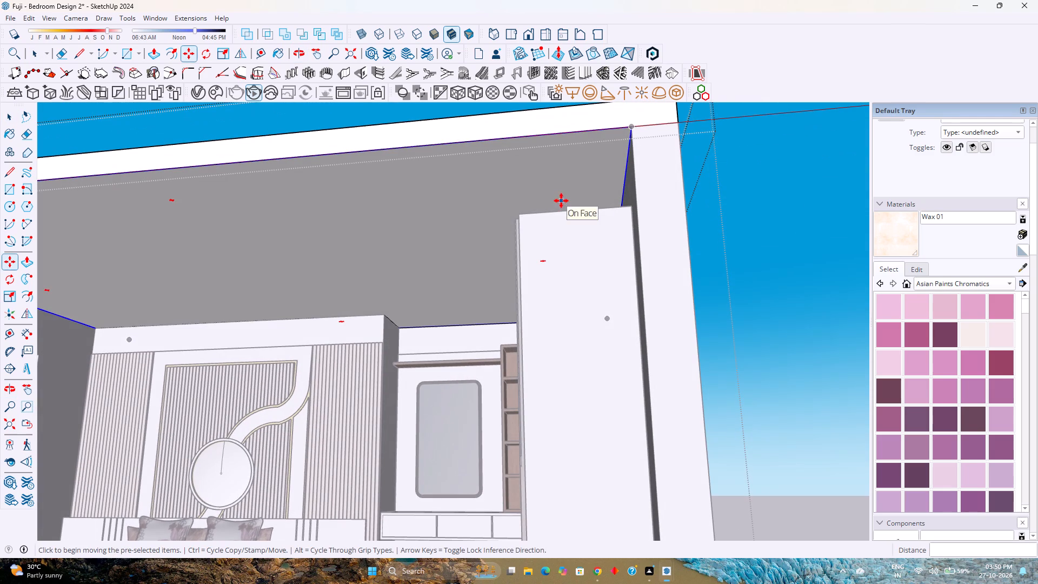
Open the new face group on the ceiling and Push/Pull its face down by 3 inches.
key("space")
double_click(525, 180)
scroll(508, 202, "up", 1)
middle_click_drag(508, 202, 646, 227)
middle_click(646, 227)
middle_click_drag(595, 278, 582, 274)
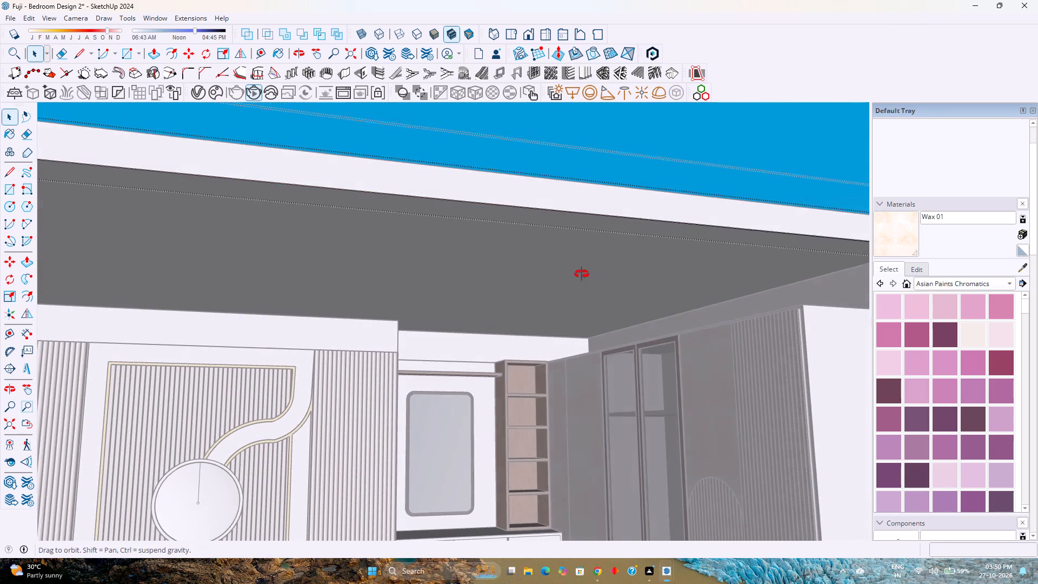
middle_click_drag(582, 274, 575, 264)
scroll(576, 264, "down", 5)
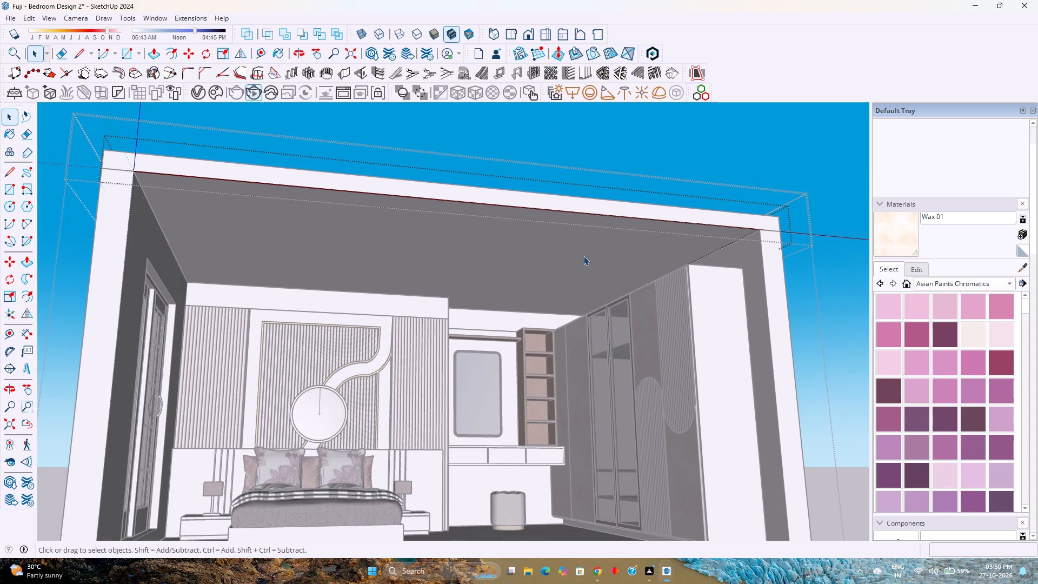
scroll(582, 270, "down", 5)
middle_click_drag(575, 275, 490, 278)
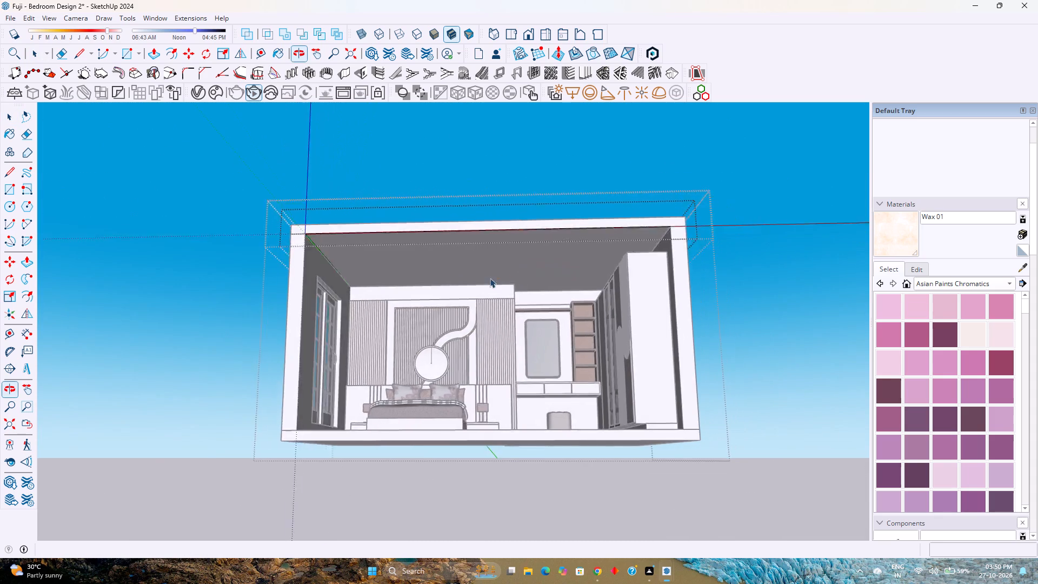
middle_click(490, 278)
middle_click(490, 278)
scroll(456, 307, "up", 4)
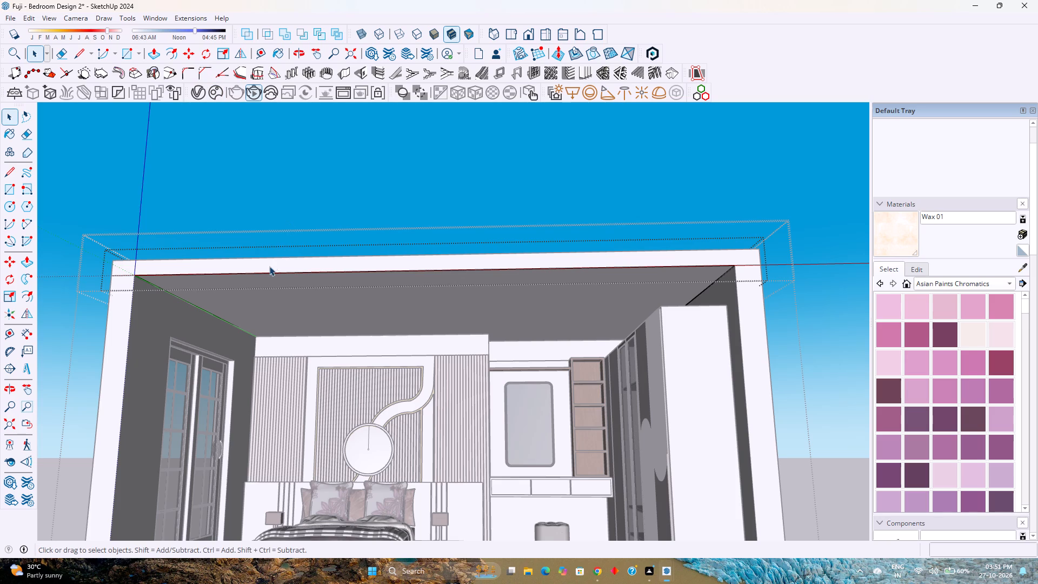
key("p")
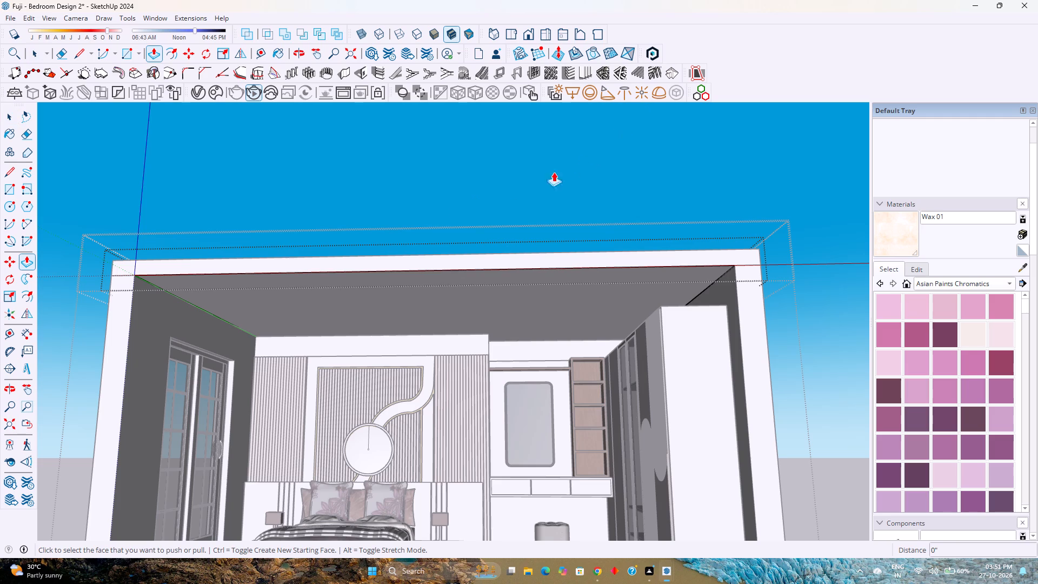
left_click(326, 284)
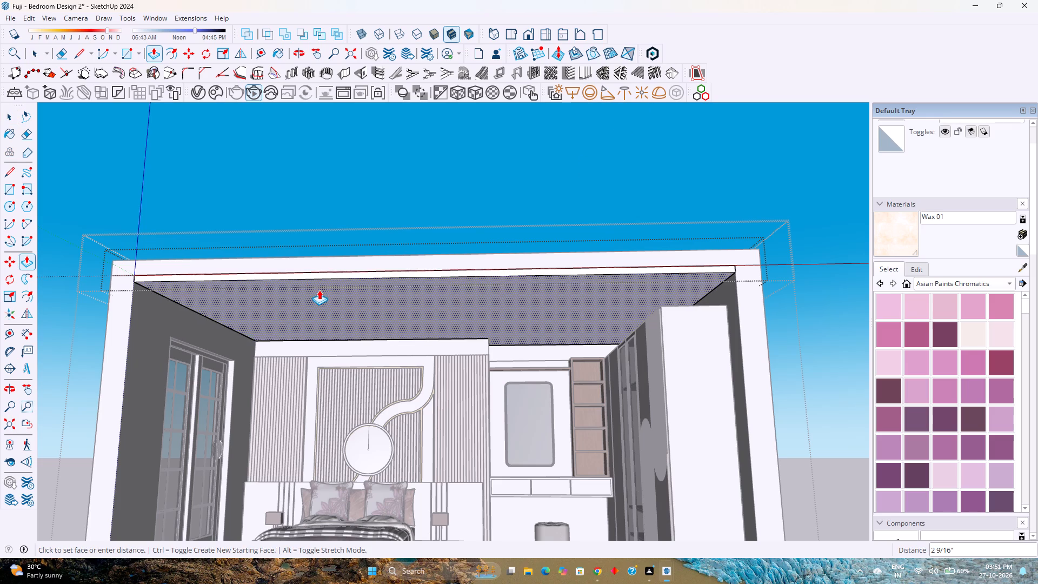
key("3")
key("Return")
scroll(368, 339, "up", 4)
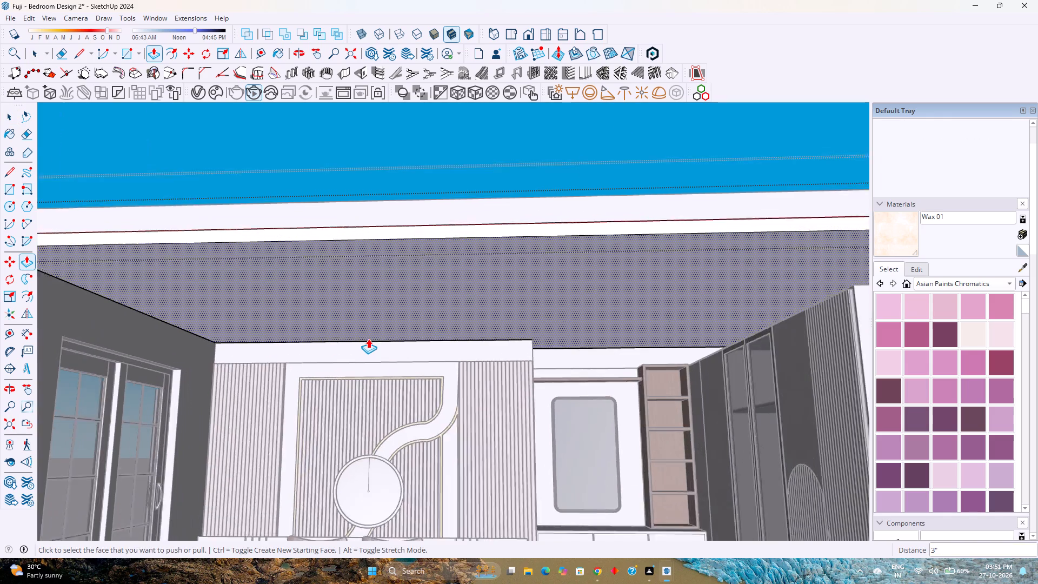
middle_click_drag(368, 339, 358, 312)
scroll(358, 312, "down", 7)
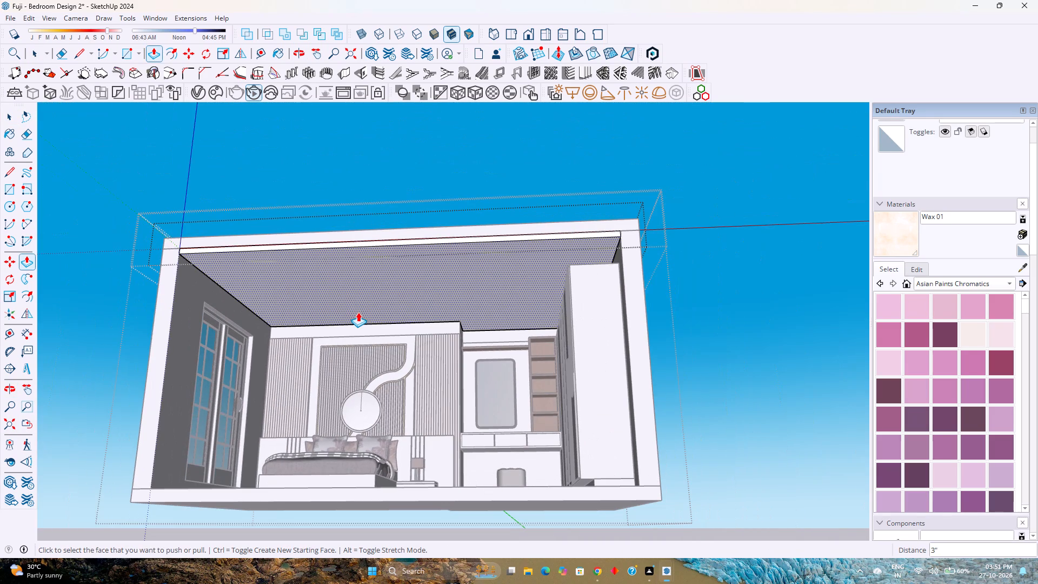
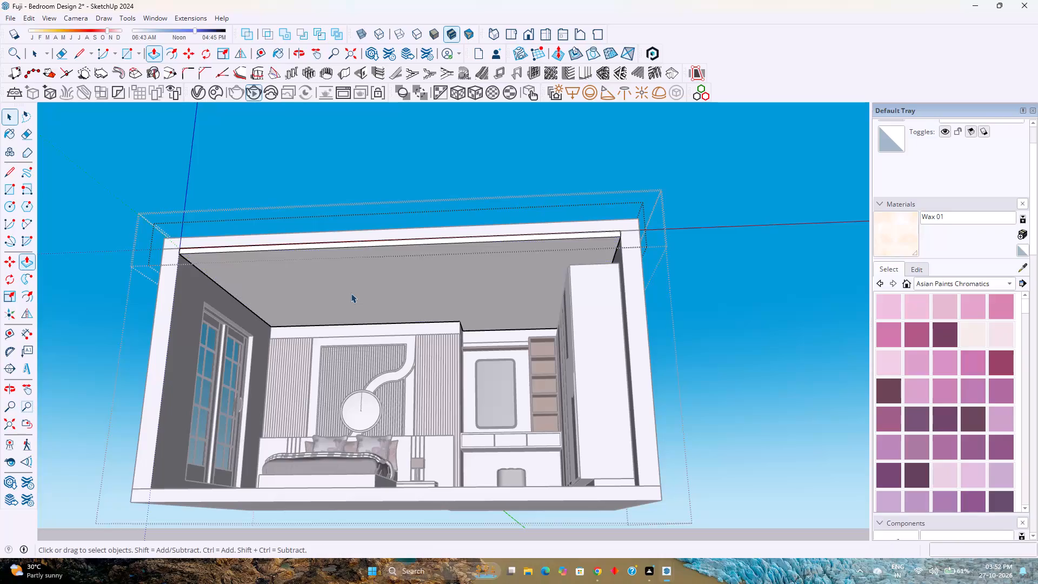
Move the 3-inch-thick false ceiling group straight up by 10 feet, clear of the room.
scroll(351, 293, "down", 3)
key("Escape")
left_click(445, 269)
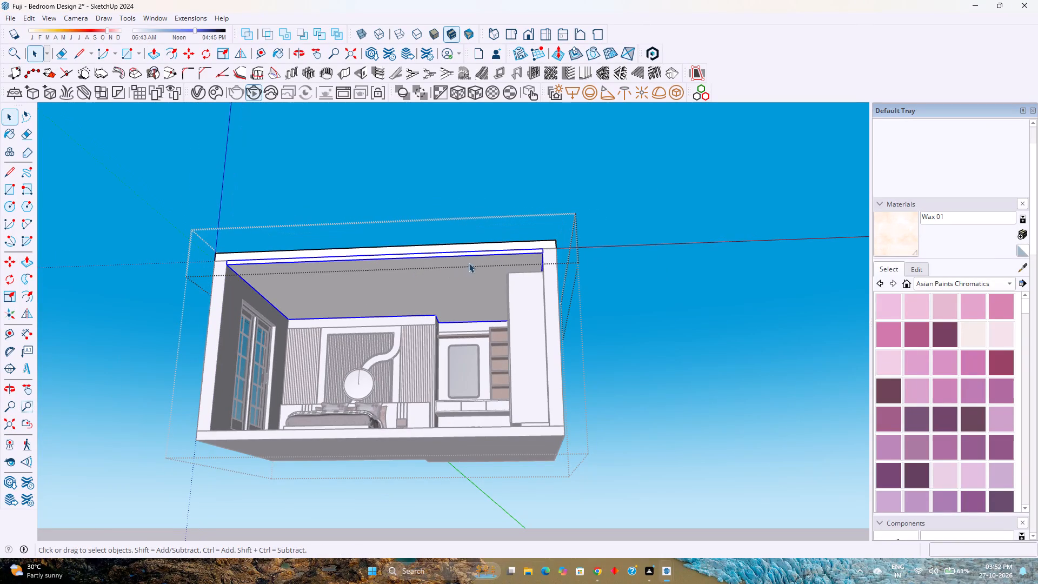
key("m")
scroll(548, 254, "up", 4)
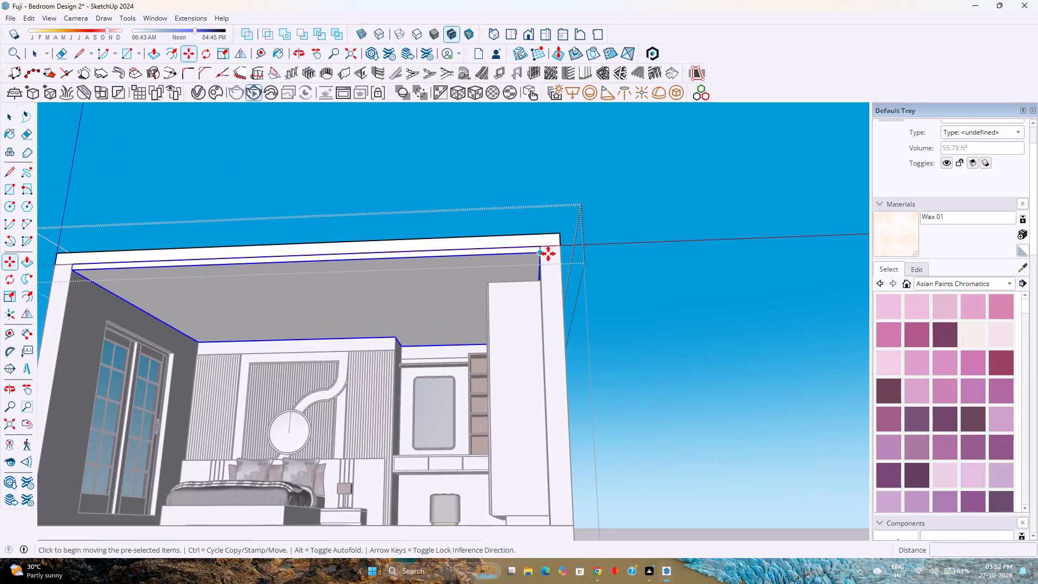
scroll(548, 254, "up", 4)
left_click(538, 254)
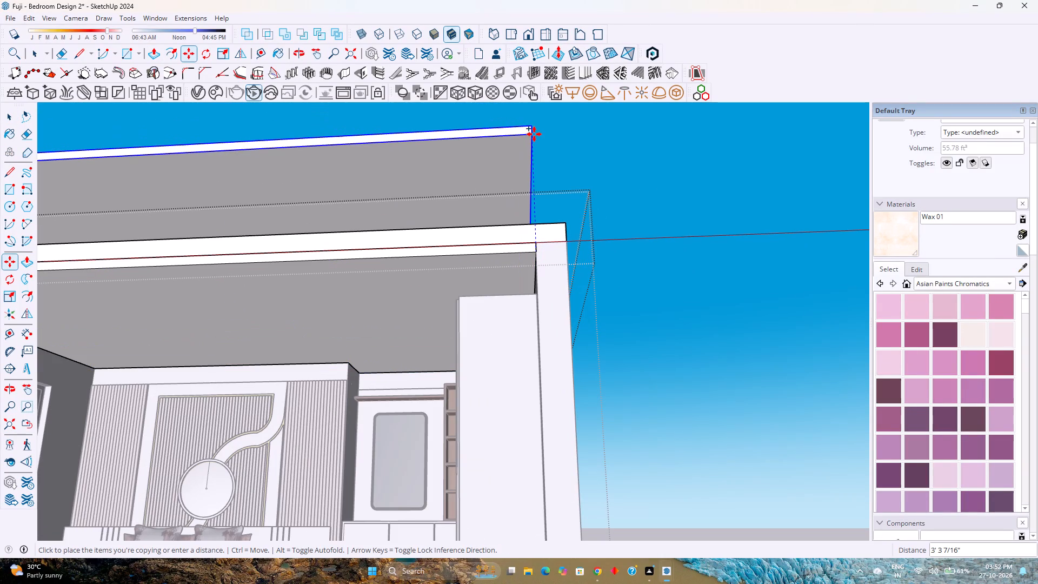
key("Up")
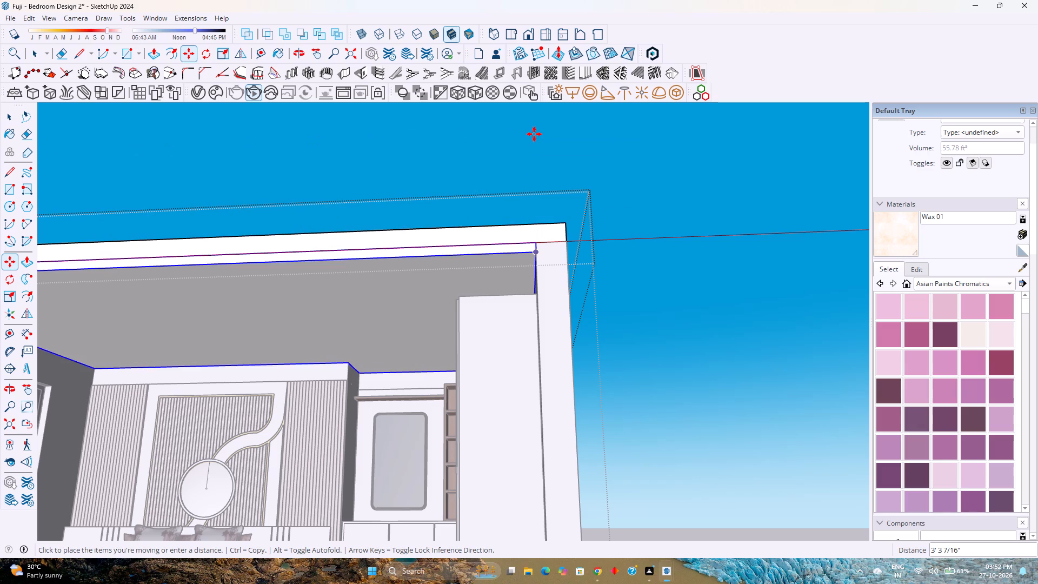
type("10'")
key("Return")
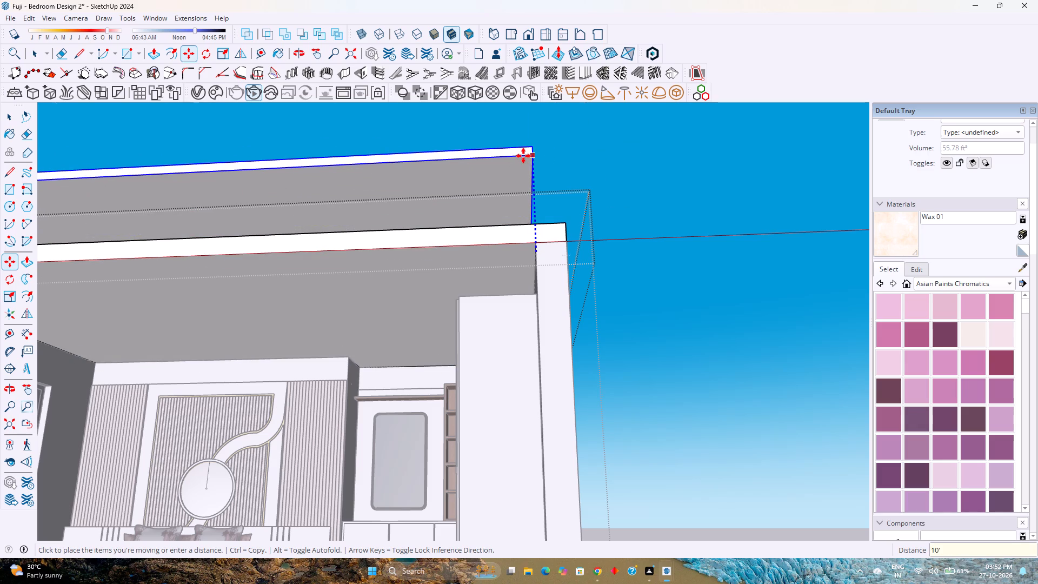
key("space")
Open the raised false ceiling group and weld the split segments along each of the underside's two side edges.
scroll(523, 156, "down", 2)
middle_click_drag(523, 156, 547, 301, "shift")
scroll(477, 229, "up", 3)
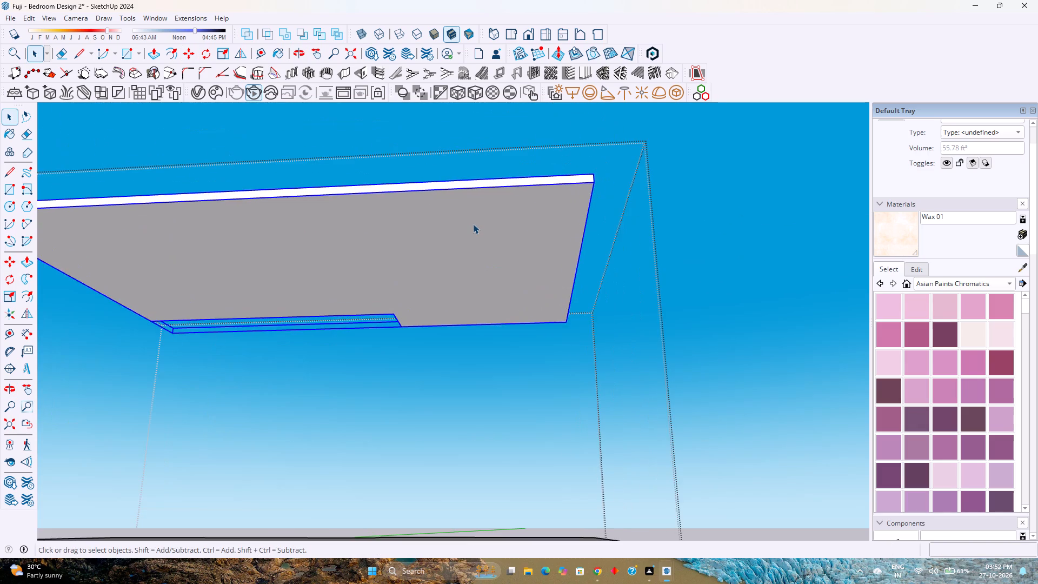
scroll(473, 224, "up", 1)
double_click(473, 224)
scroll(473, 224, "up", 3)
middle_click_drag(473, 224, 597, 222, "shift")
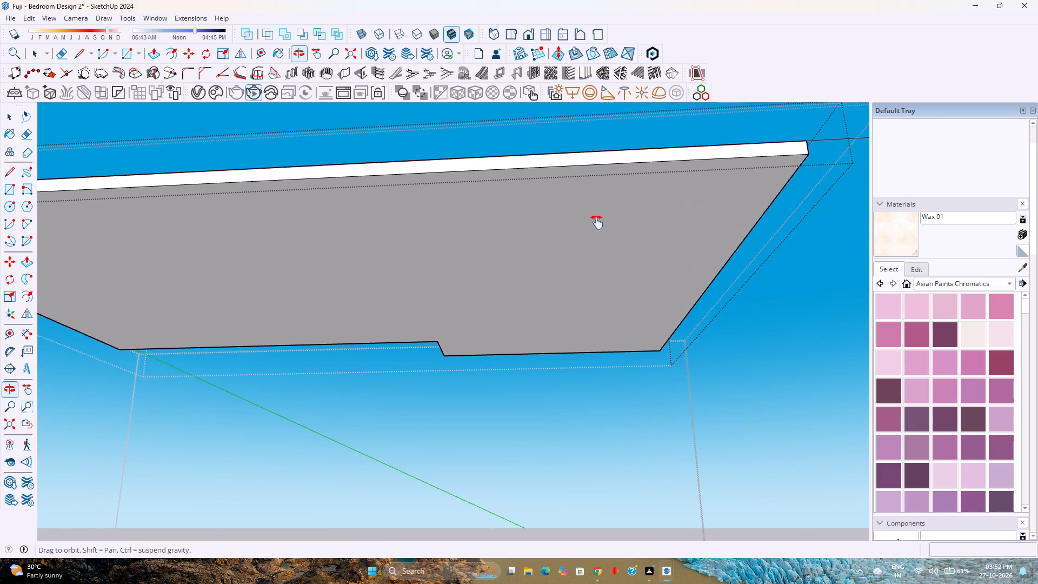
middle_click_drag(597, 222, 605, 220, "shift")
middle_click(608, 218, "shift")
scroll(614, 217, "down", 2)
scroll(525, 213, "down", 1)
middle_click_drag(483, 224, 545, 211, "shift")
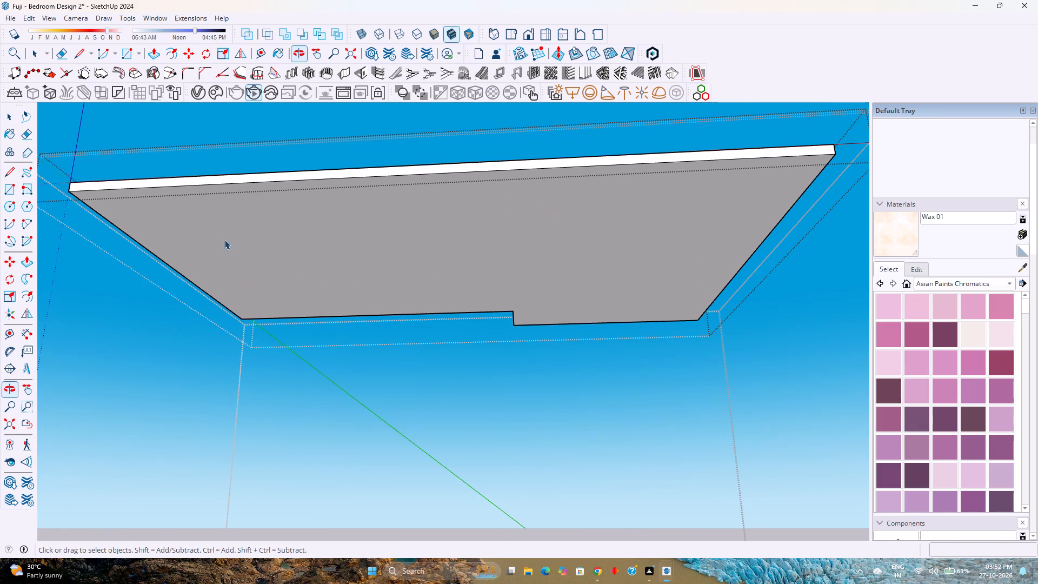
left_click(169, 266)
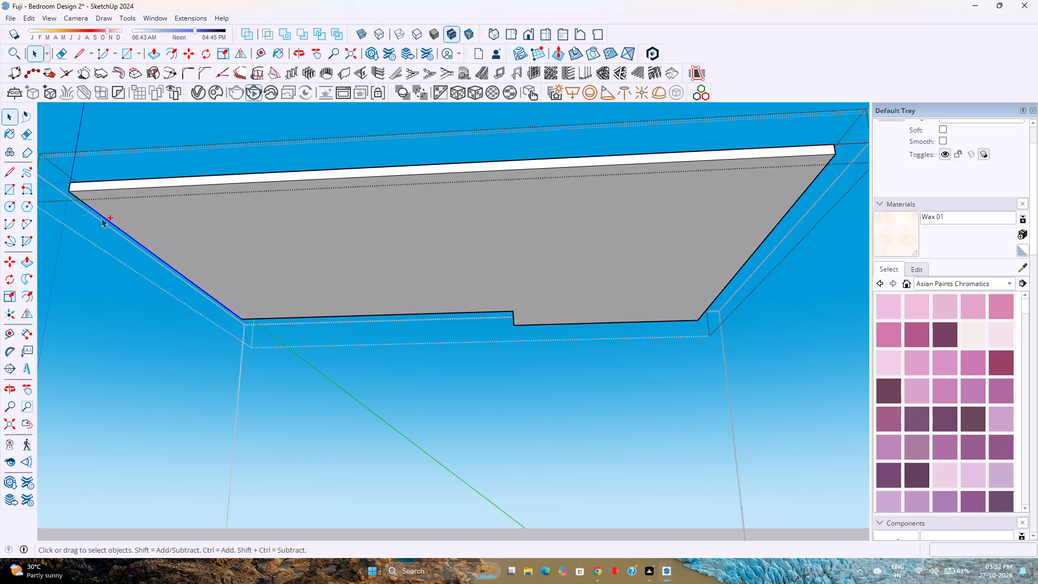
left_click(80, 201, "ctrl")
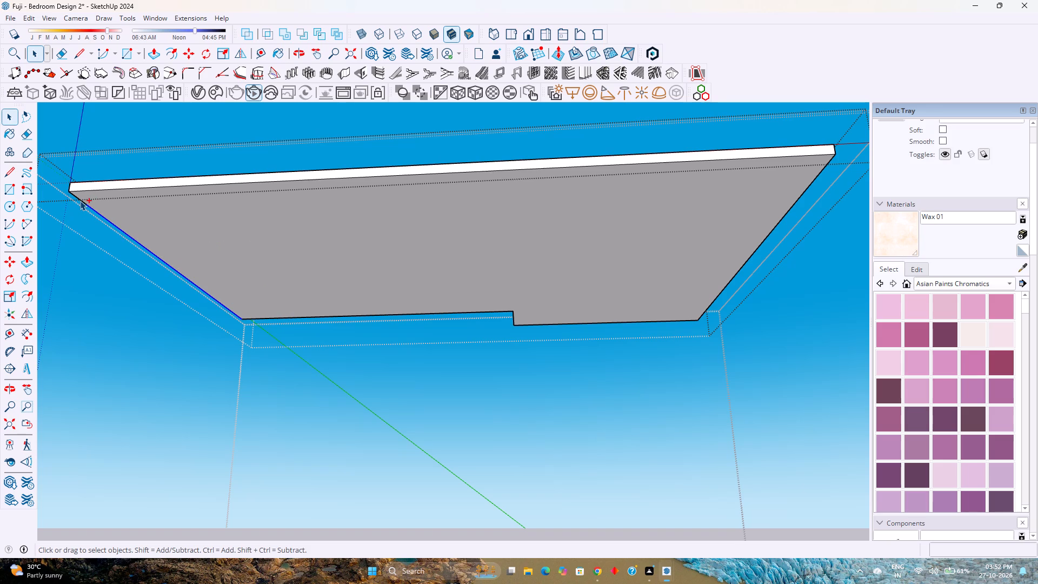
right_click(80, 201)
left_click(136, 326)
left_click(801, 197)
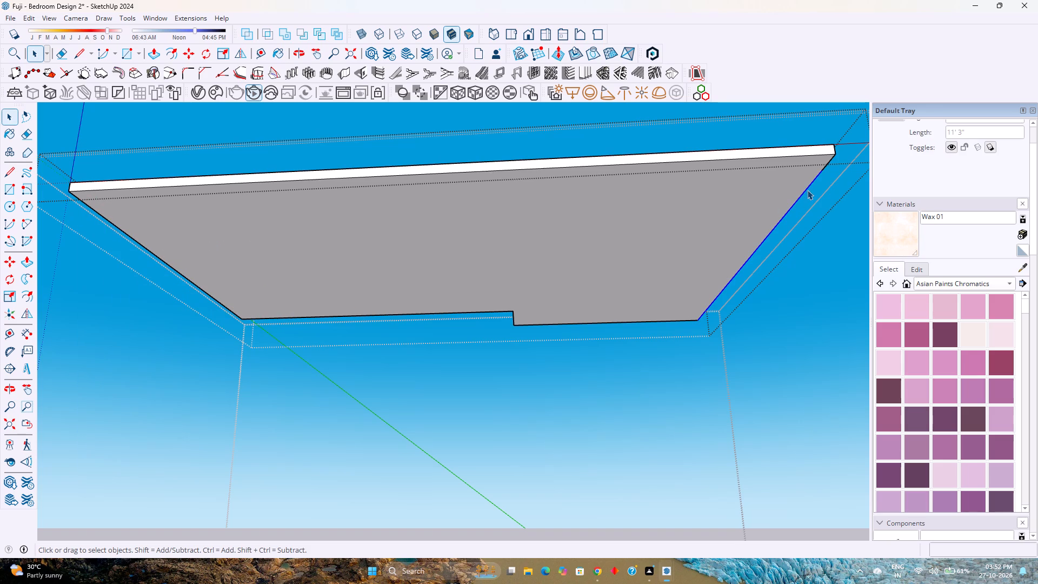
left_click(826, 165, "ctrl")
right_click(826, 165)
left_click(855, 291)
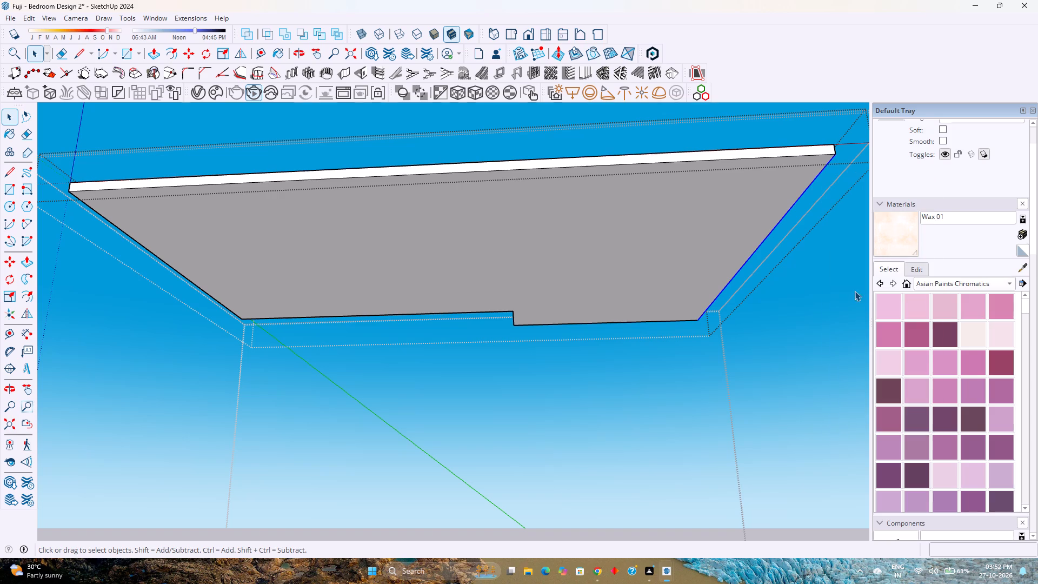
Offset the underside's two side edges and the notched bed-wall edges inward by 6 inches.
left_click(190, 281)
left_click(283, 315, "ctrl")
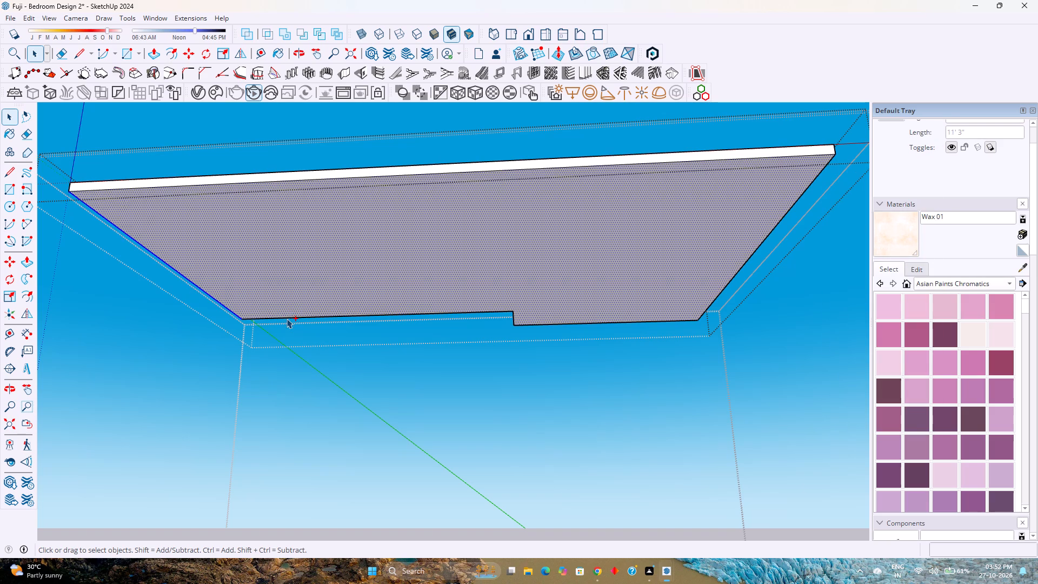
left_click(287, 318, "ctrl")
left_click(227, 307, "ctrl")
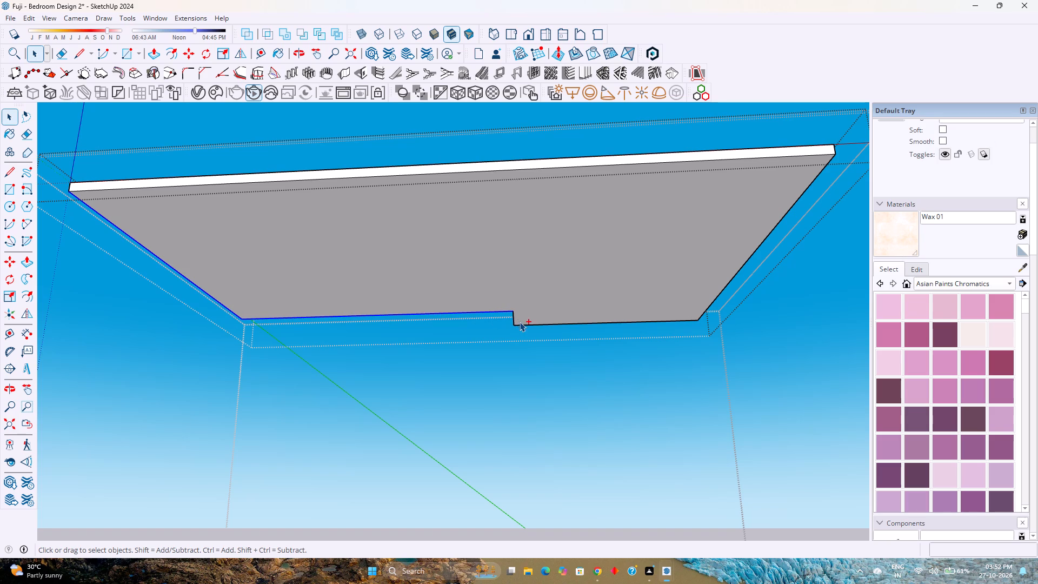
left_click(514, 318, "ctrl")
left_click(522, 324, "ctrl")
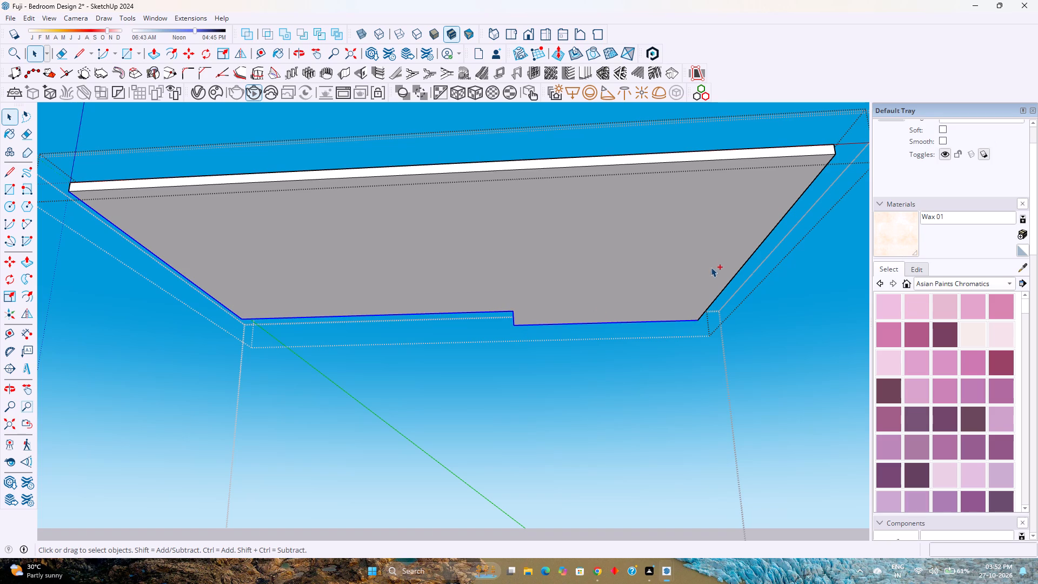
left_click(763, 239, "ctrl")
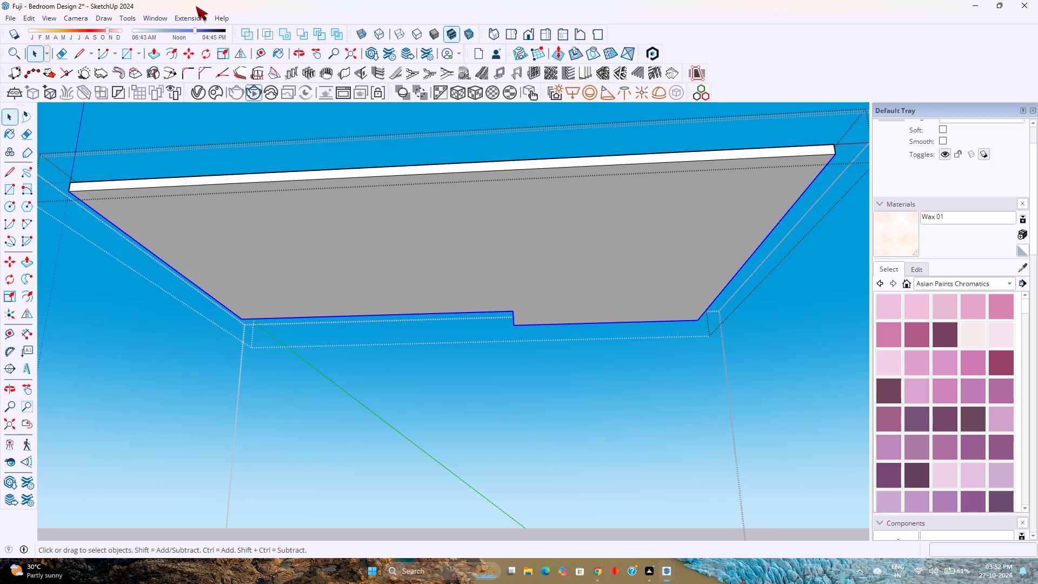
left_click(169, 50)
left_click(122, 245)
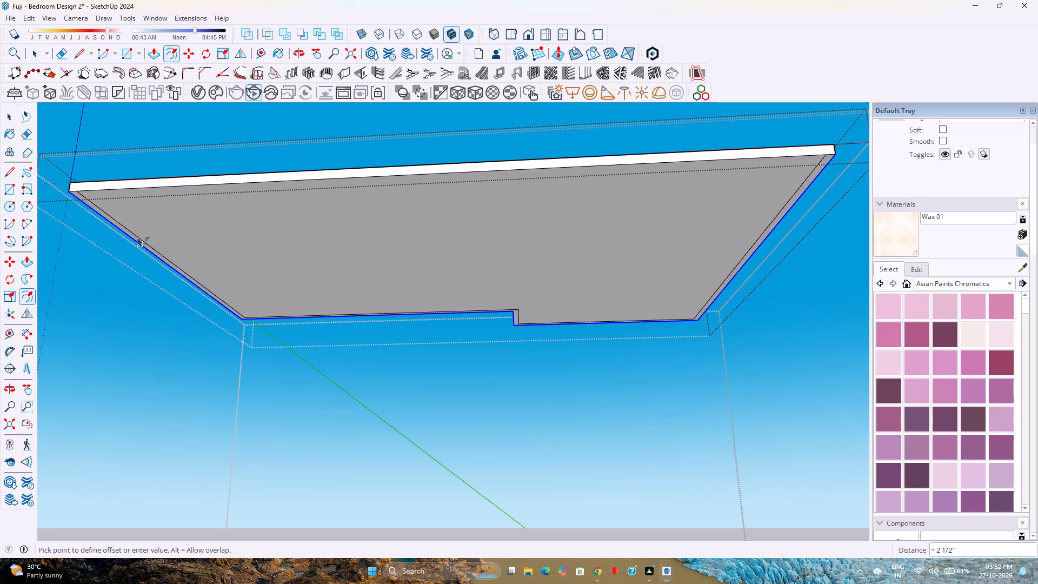
key("6")
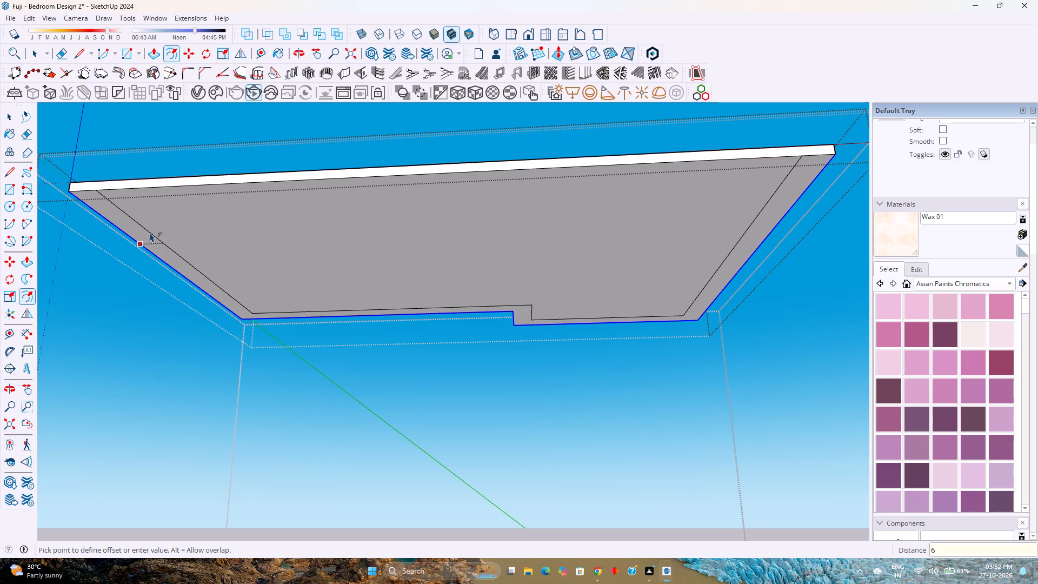
key("Return")
key("space")
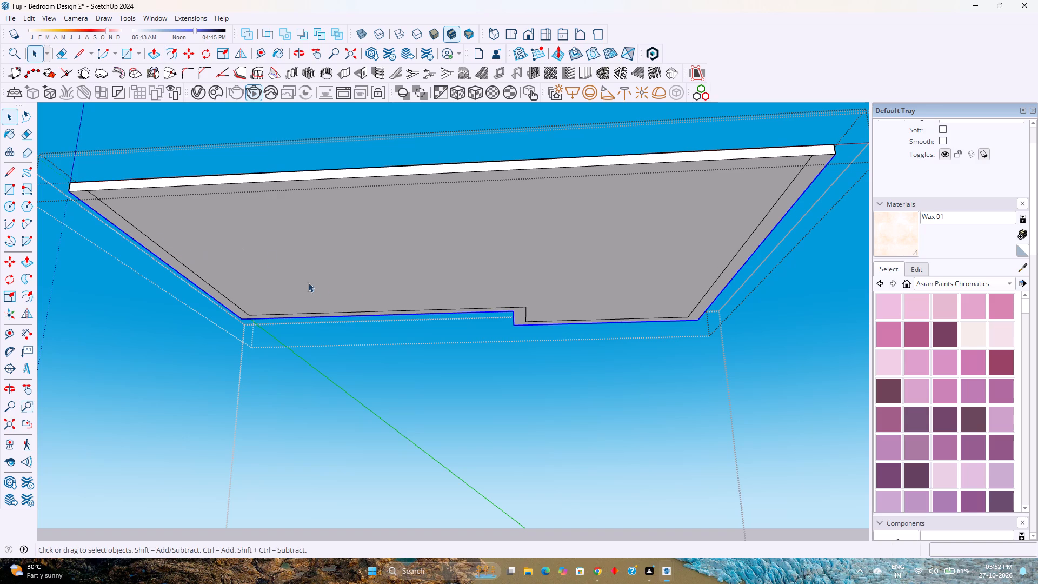
Place a guide 2 feet inward from the offset line along the bed-wall side of the ceiling underside.
scroll(502, 319, "up", 6)
scroll(501, 311, "down", 7)
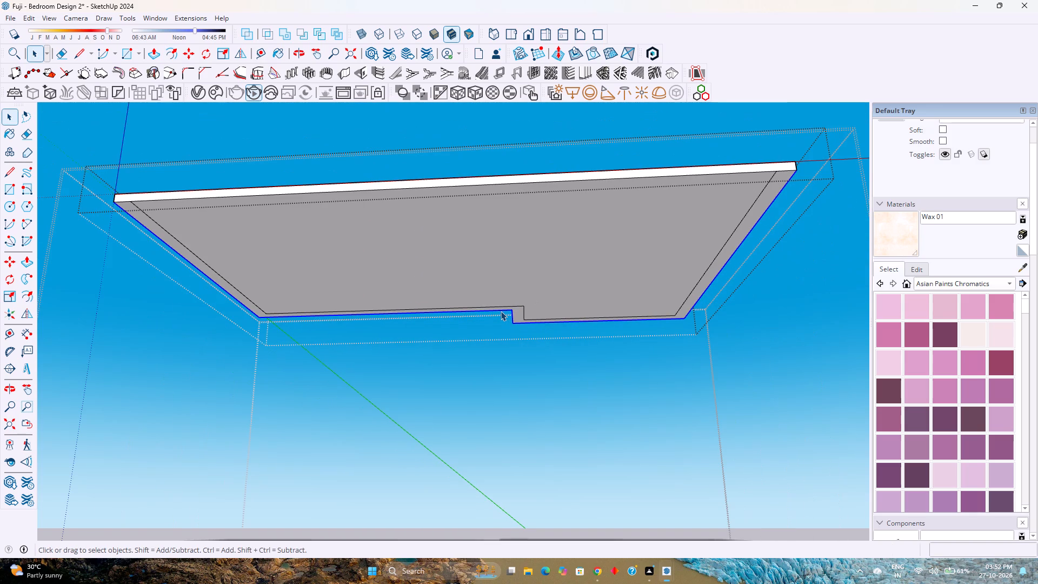
middle_click_drag(479, 247, 450, 188)
middle_click(450, 186)
middle_click(450, 186)
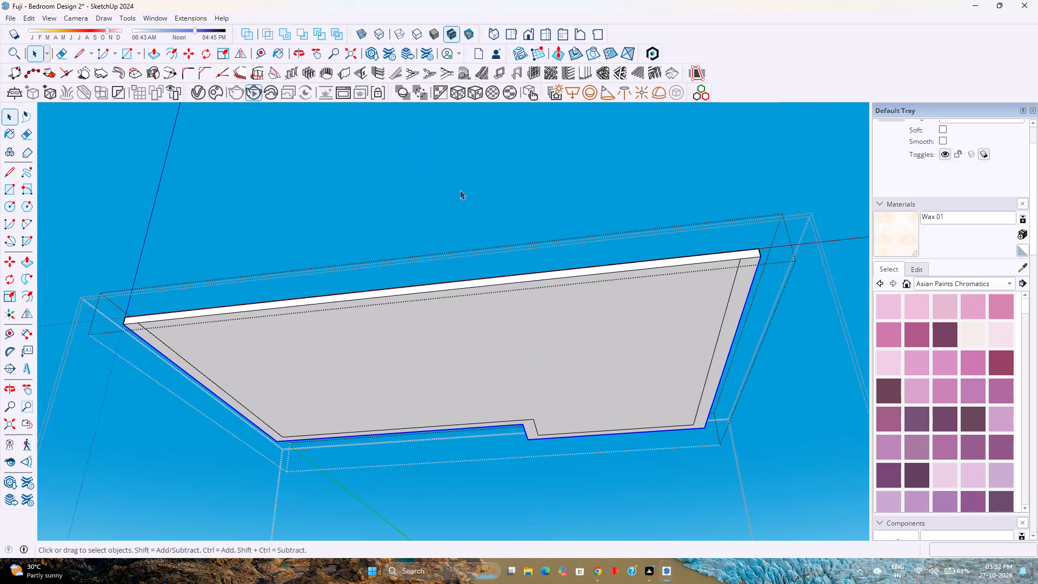
scroll(497, 334, "up", 3)
middle_click_drag(476, 329, 475, 243, "shift")
left_click(265, 52)
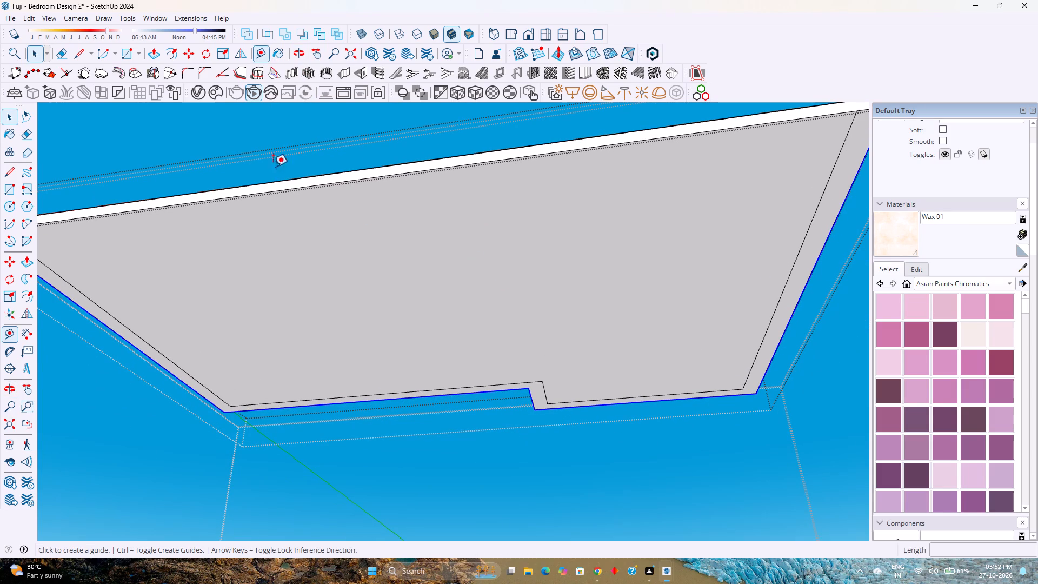
left_click(478, 388)
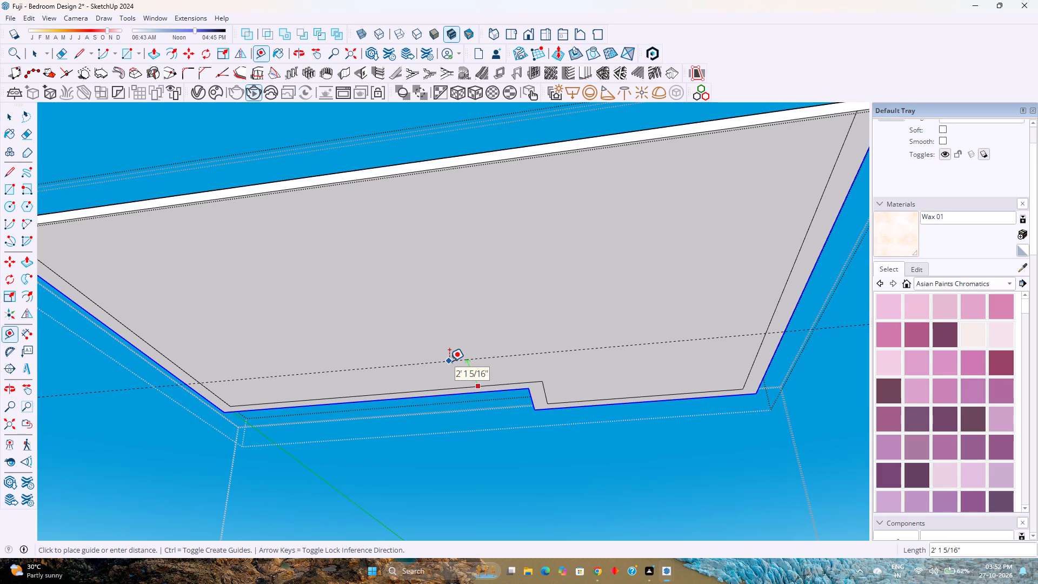
type("2'")
key("Return")
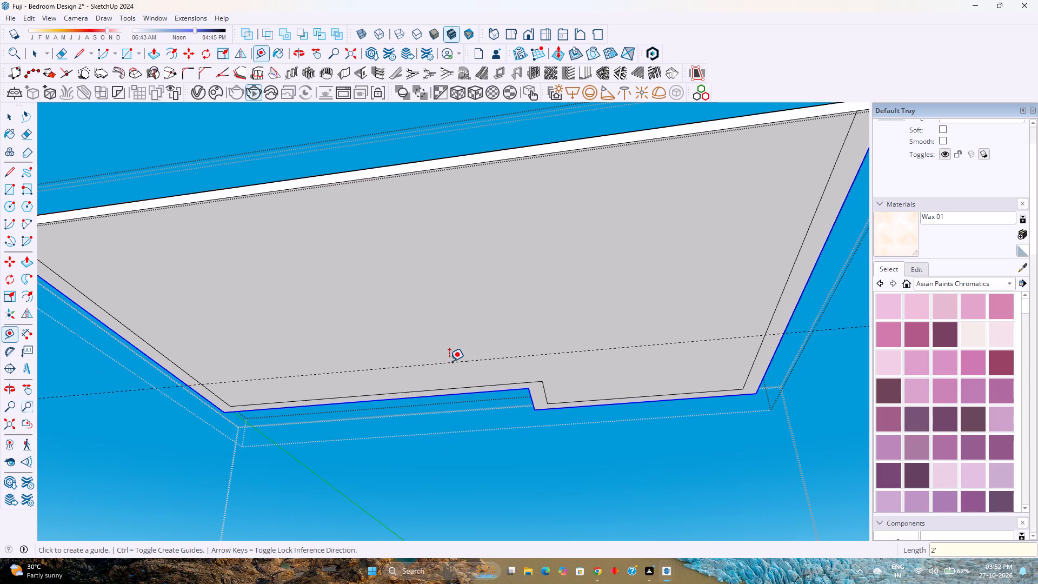
Place guides 1 foot inward from the offset line on the glazed-door side and 3'6" inward on the wardrobe side.
left_click(145, 337)
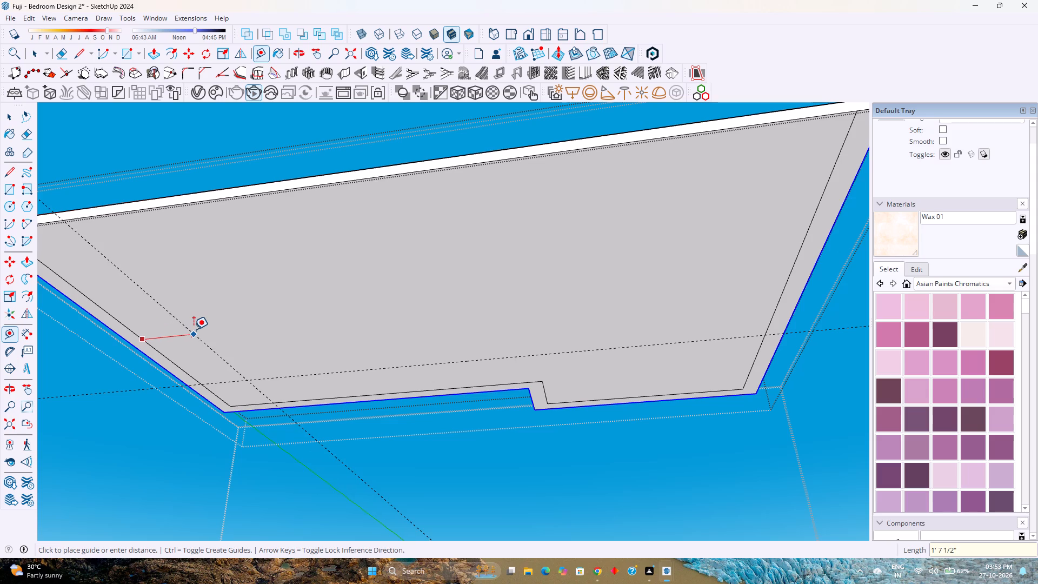
key("1")
key("apostrophe")
key("Return")
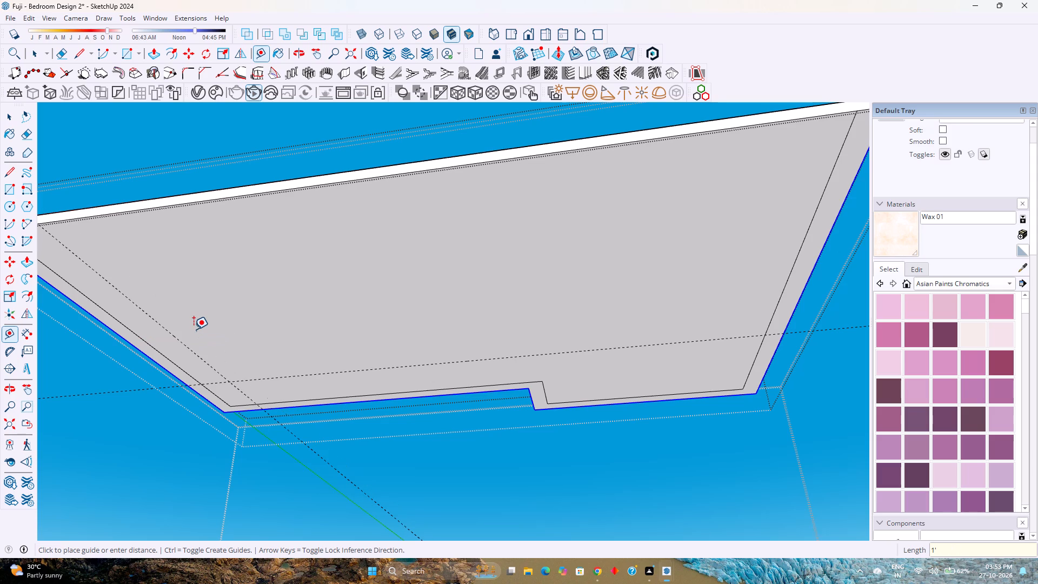
left_click(821, 195)
key("2")
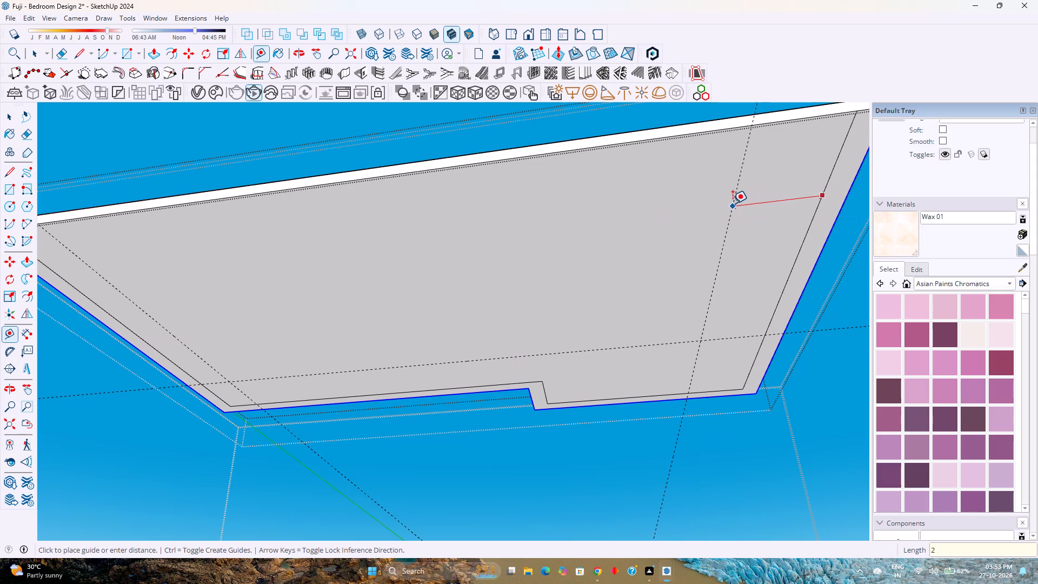
key("BackSpace")
type("3'6\"")
key("Return")
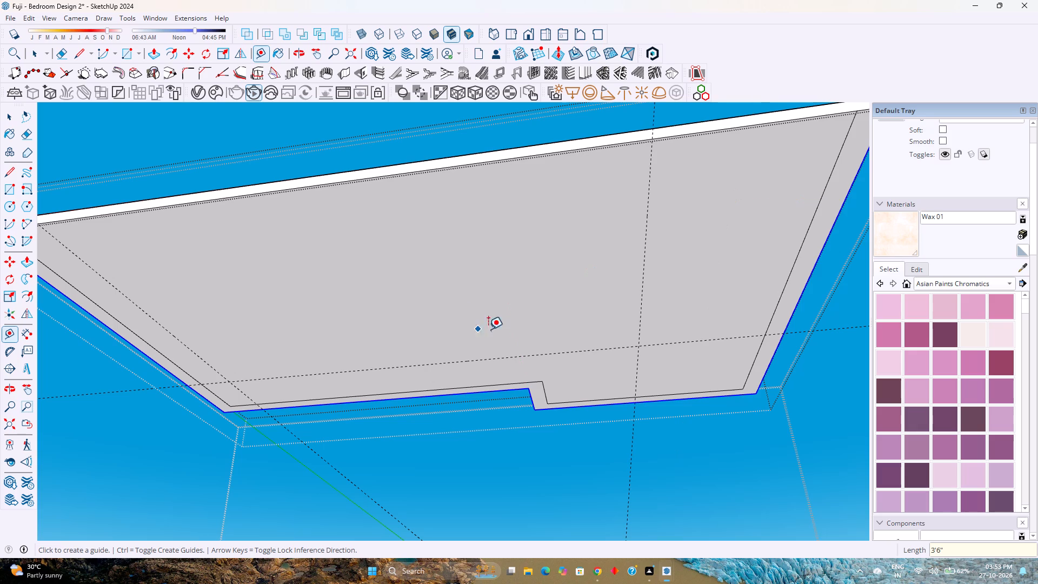
Place a guide 1 foot inward from the front edge of the ceiling underside.
left_click(441, 168)
key("1")
key("Return")
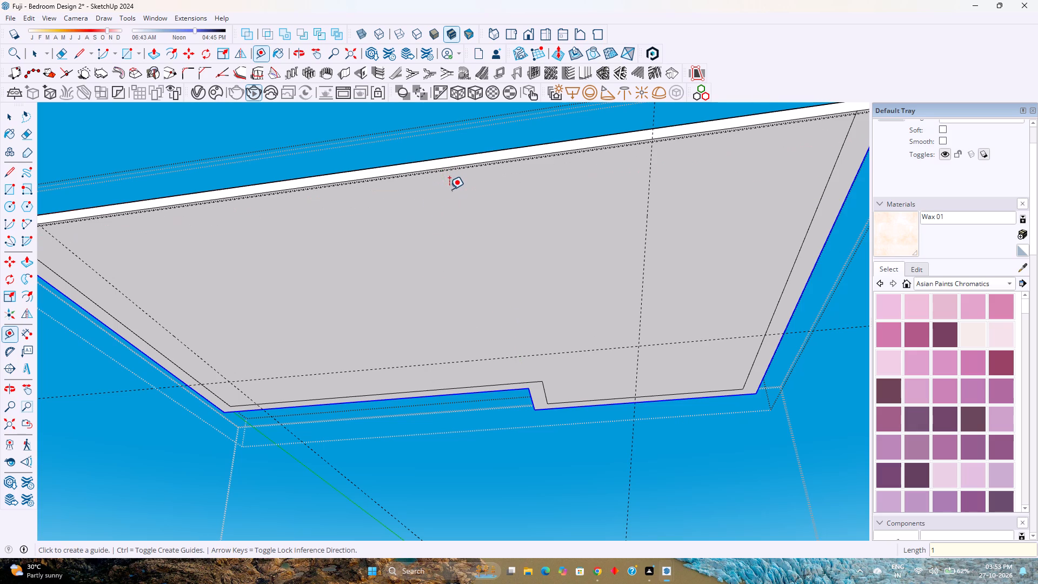
type("1'")
key("Return")
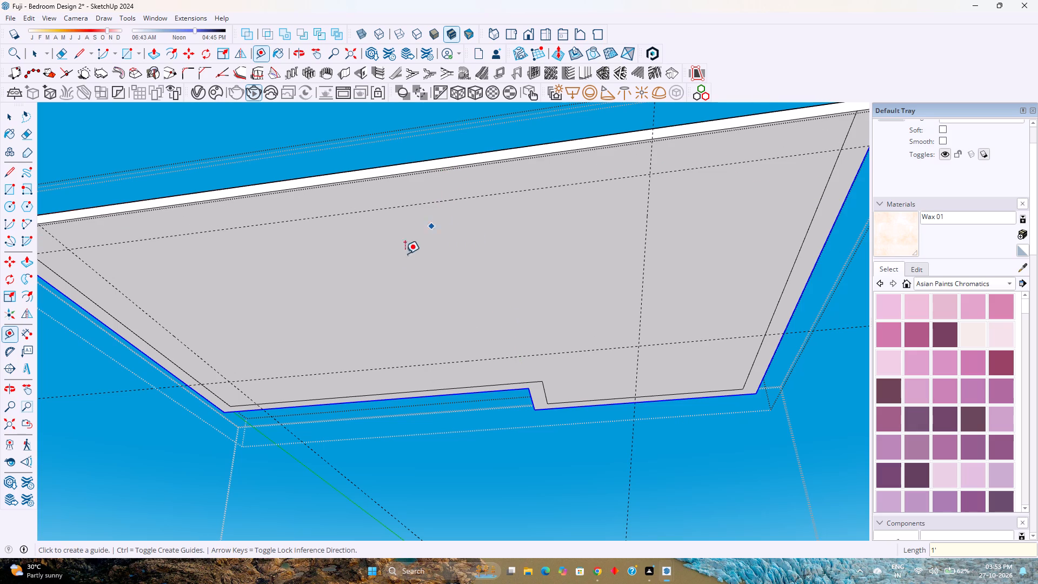
Draw a 13' by 7'9" rectangle on the ceiling underside between opposite intersections of the four guides.
scroll(360, 270, "down", 1)
middle_click_drag(361, 271, 428, 214)
scroll(428, 214, "down", 2)
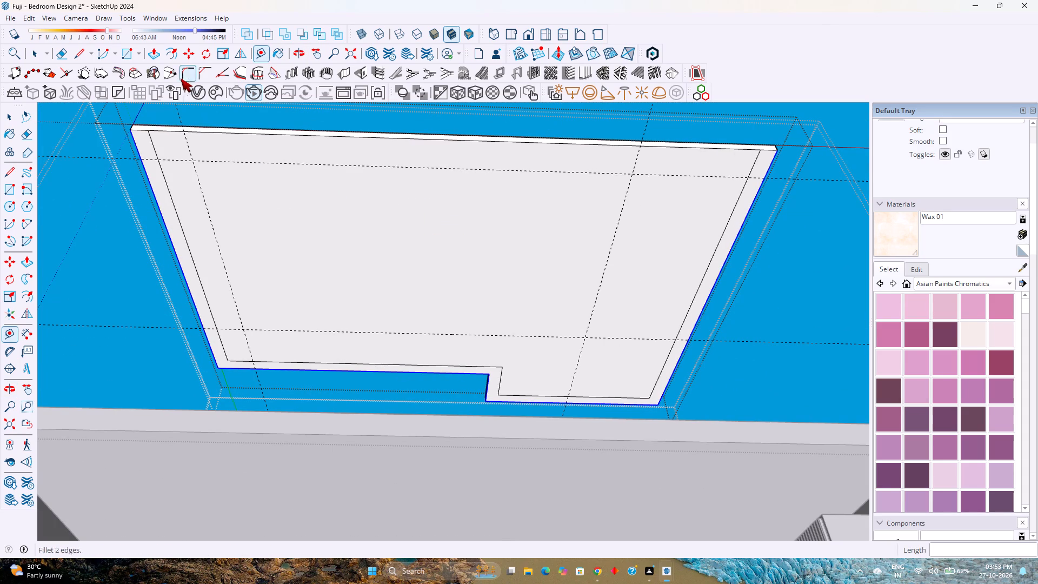
left_click(125, 54)
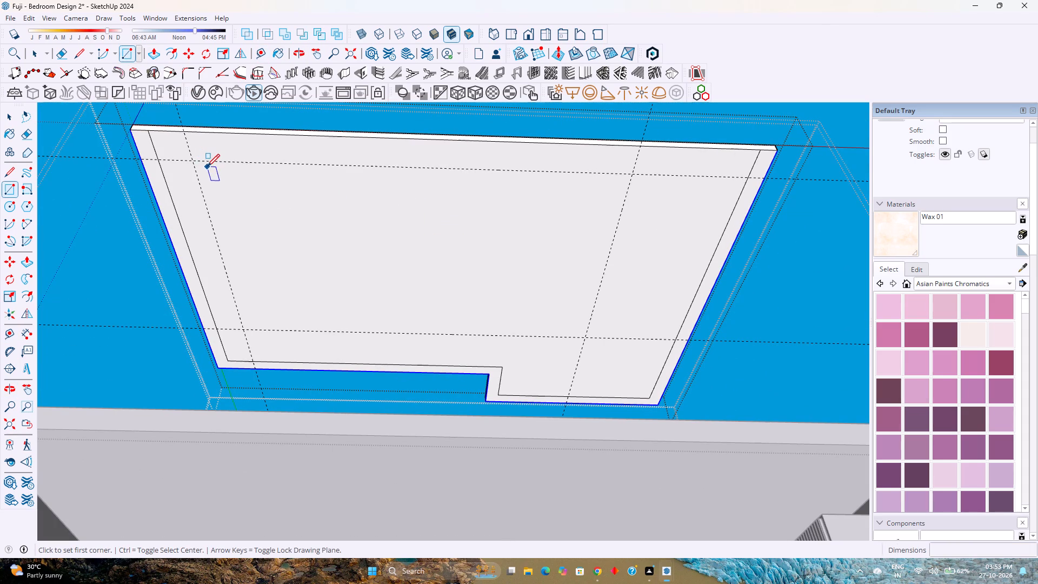
left_click(192, 161)
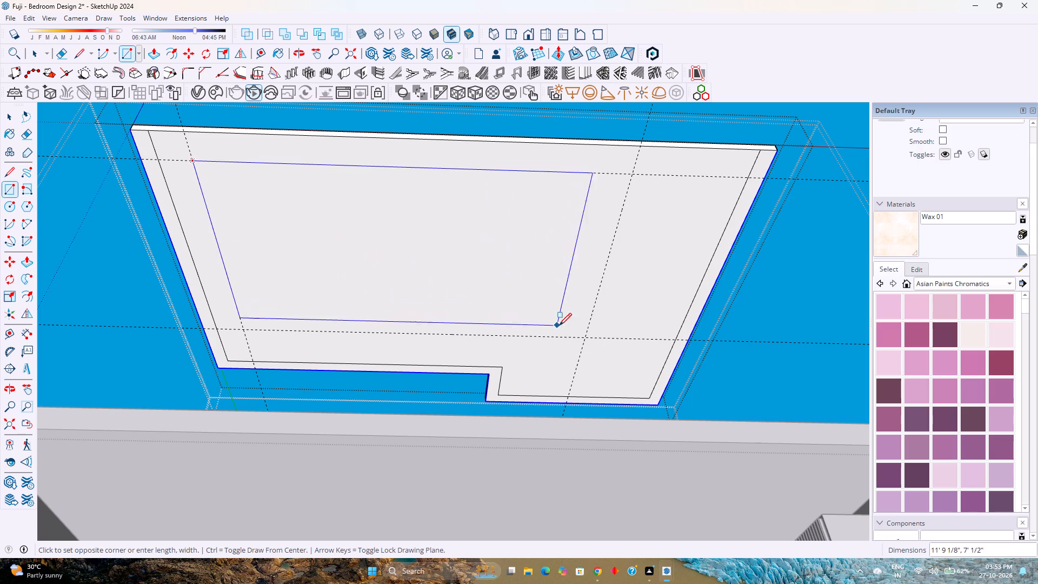
left_click(587, 340)
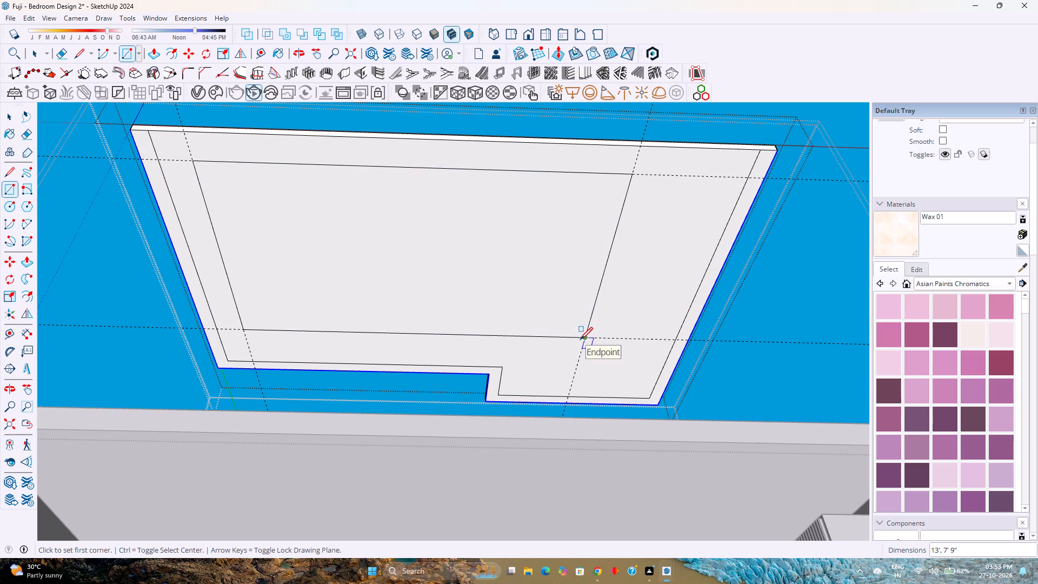
Place guides 1' inward from all four sides of the 13' by 7'9" rectangle on the ceiling underside.
key("space")
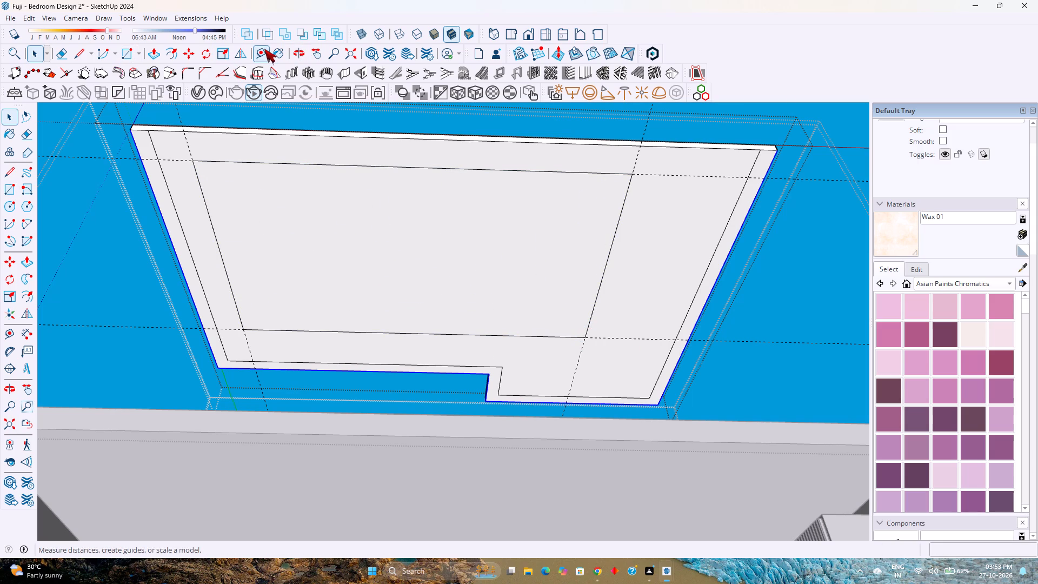
left_click(264, 49)
left_click(210, 216)
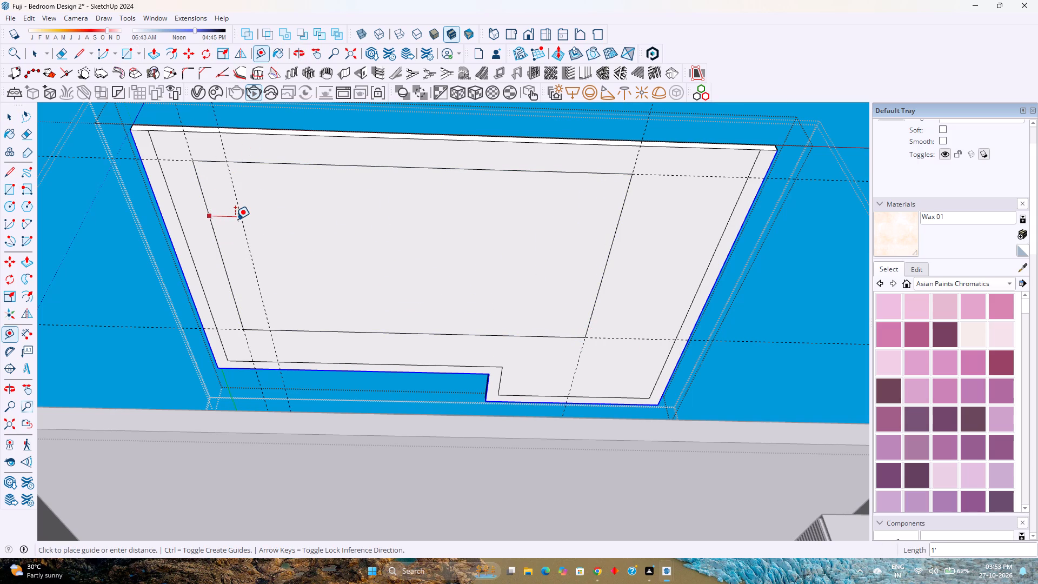
type("1'")
key("Return")
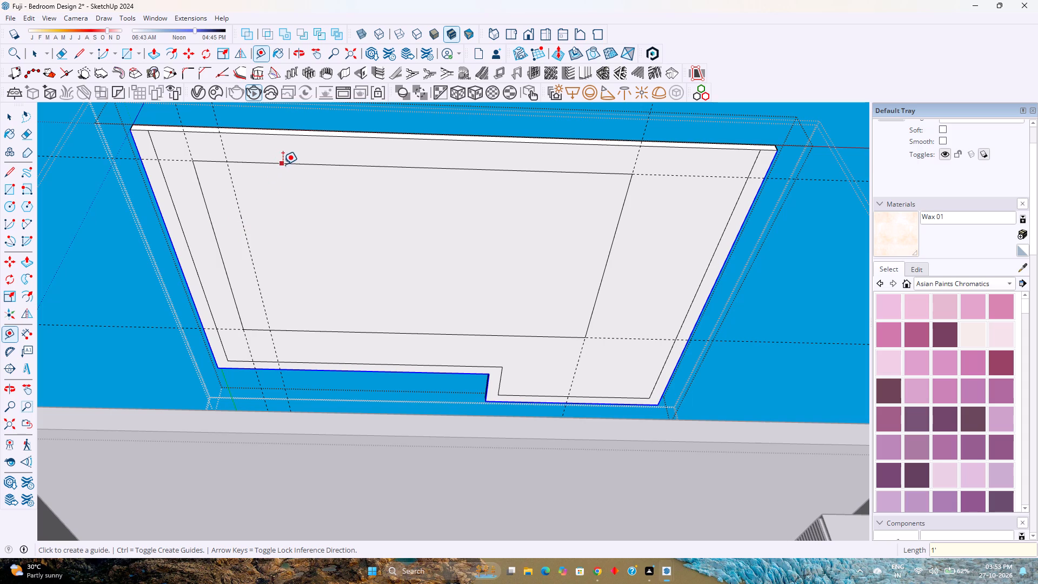
left_click(283, 164)
type("1'")
key("Return")
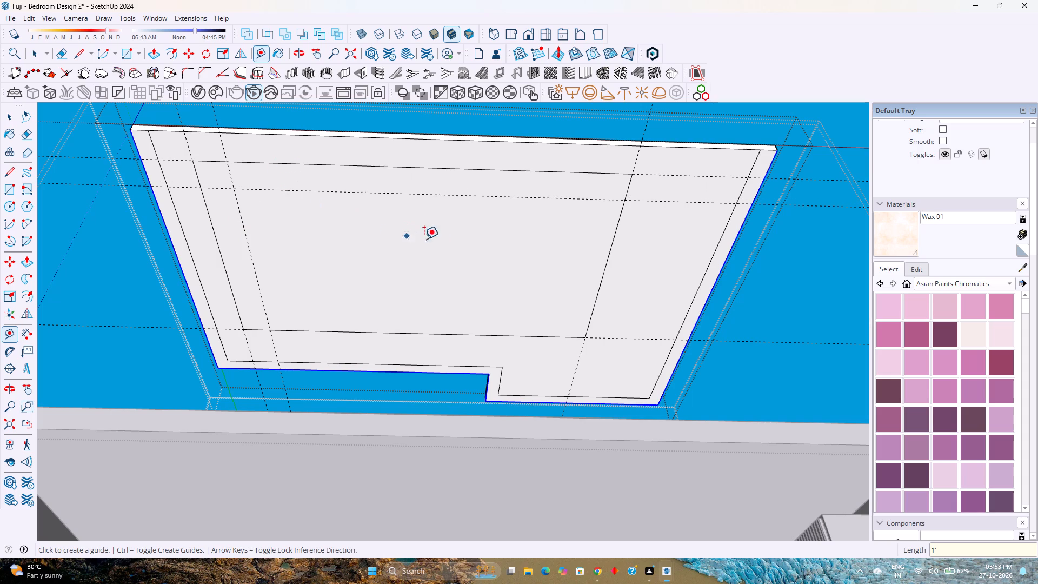
left_click(617, 223)
type("1'")
key("Return")
left_click(459, 333)
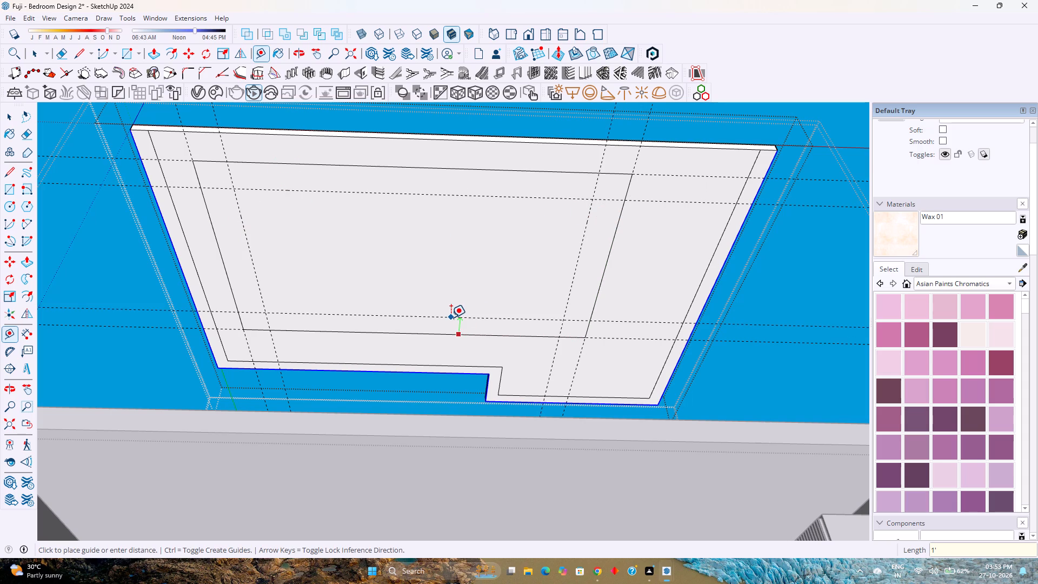
type("1'")
key("Return")
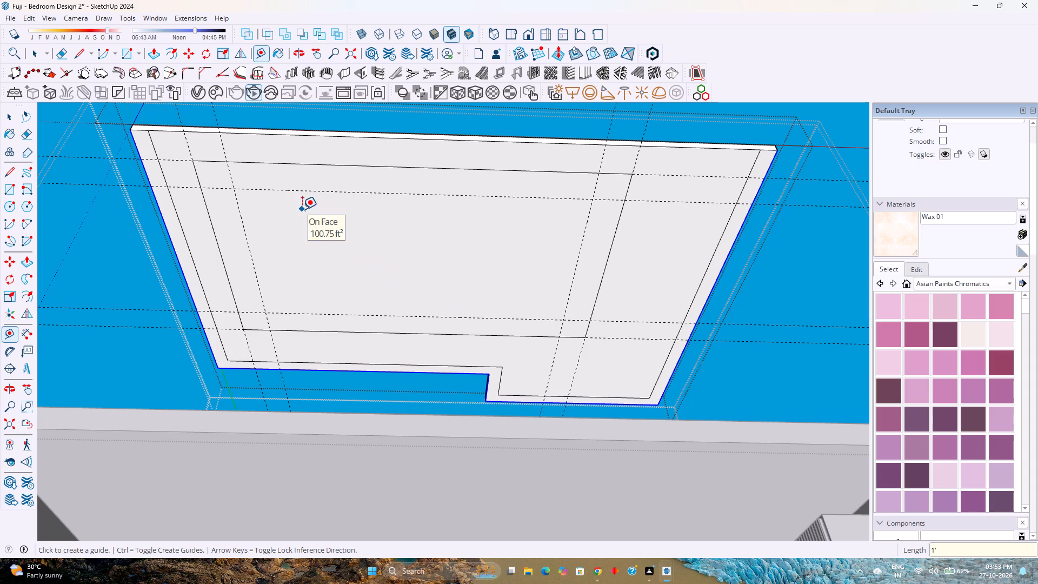
Round the rectangle's front corner on the glazed-door side with a tangent arc between the 1' guide intersections.
key("a")
left_click(201, 187)
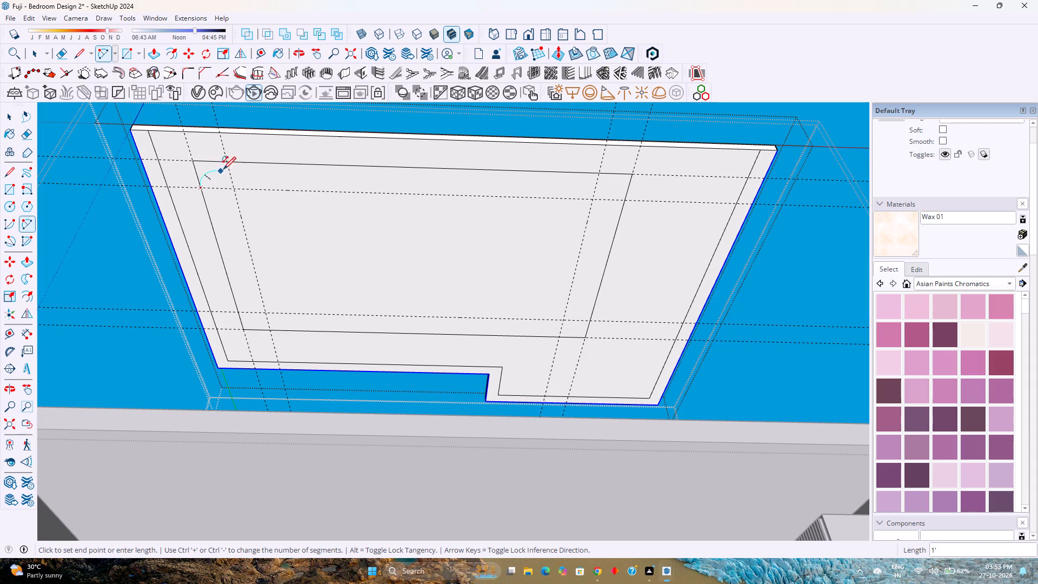
double_click(227, 163)
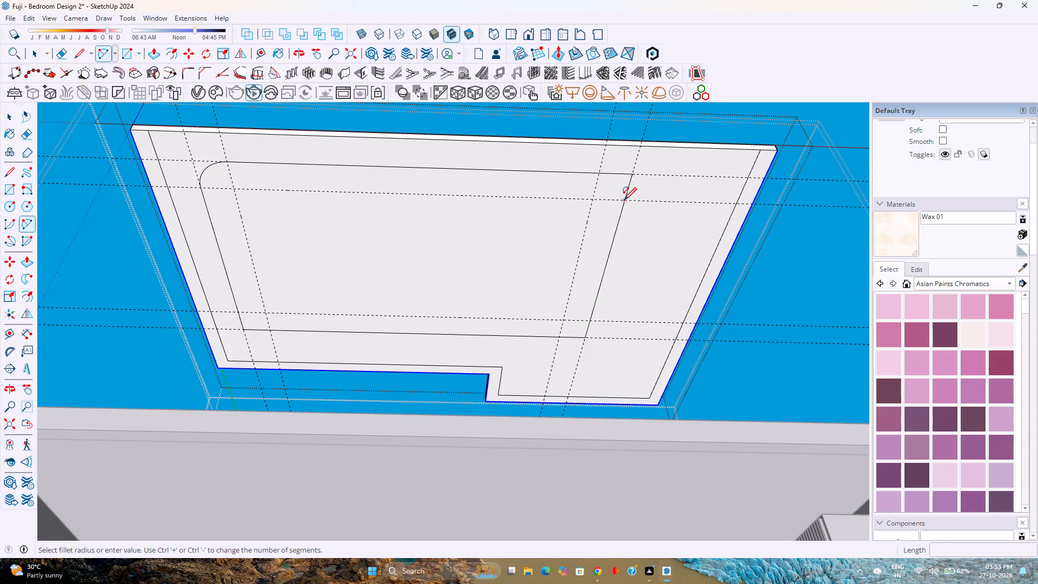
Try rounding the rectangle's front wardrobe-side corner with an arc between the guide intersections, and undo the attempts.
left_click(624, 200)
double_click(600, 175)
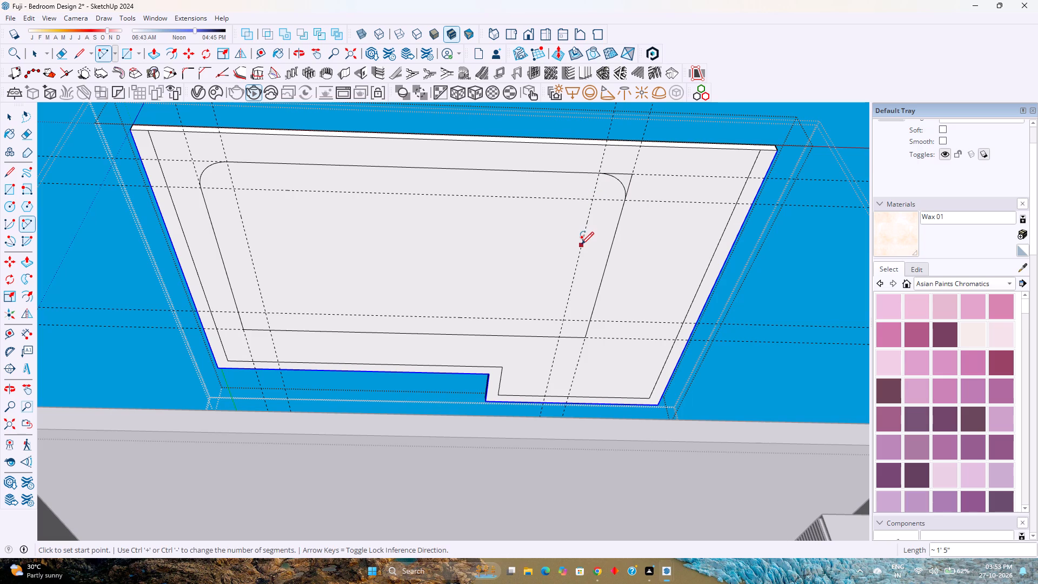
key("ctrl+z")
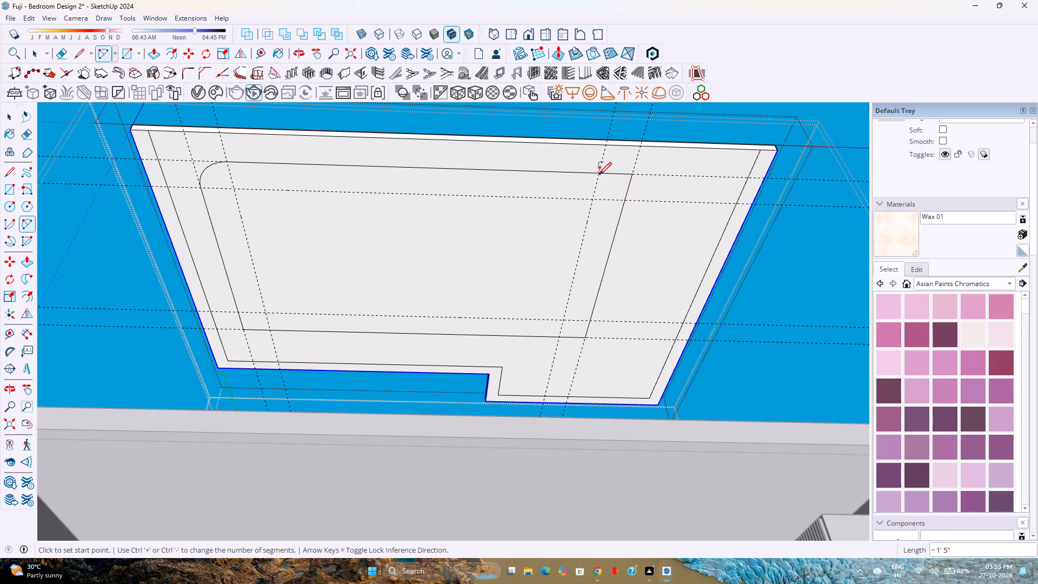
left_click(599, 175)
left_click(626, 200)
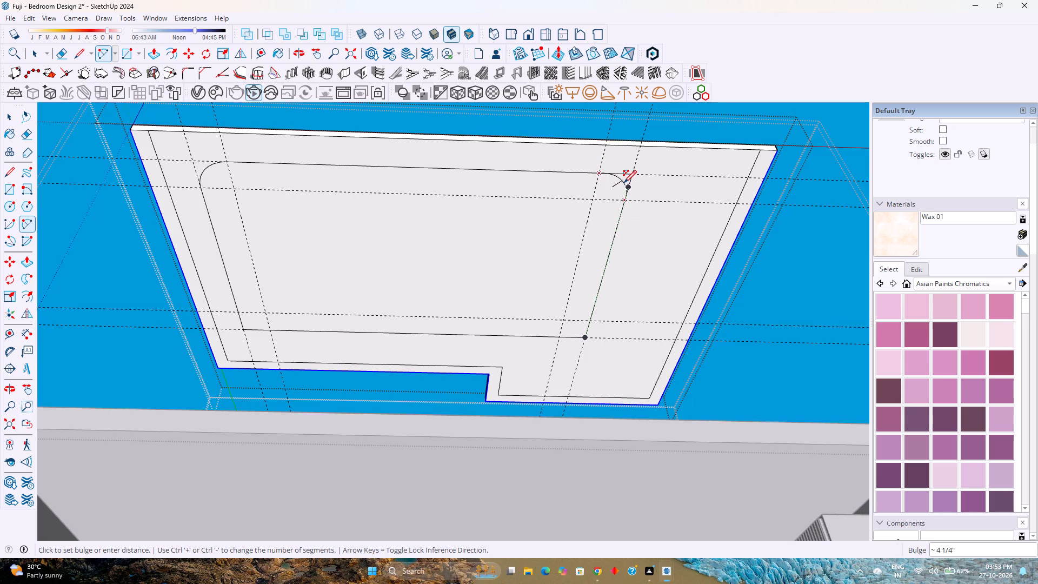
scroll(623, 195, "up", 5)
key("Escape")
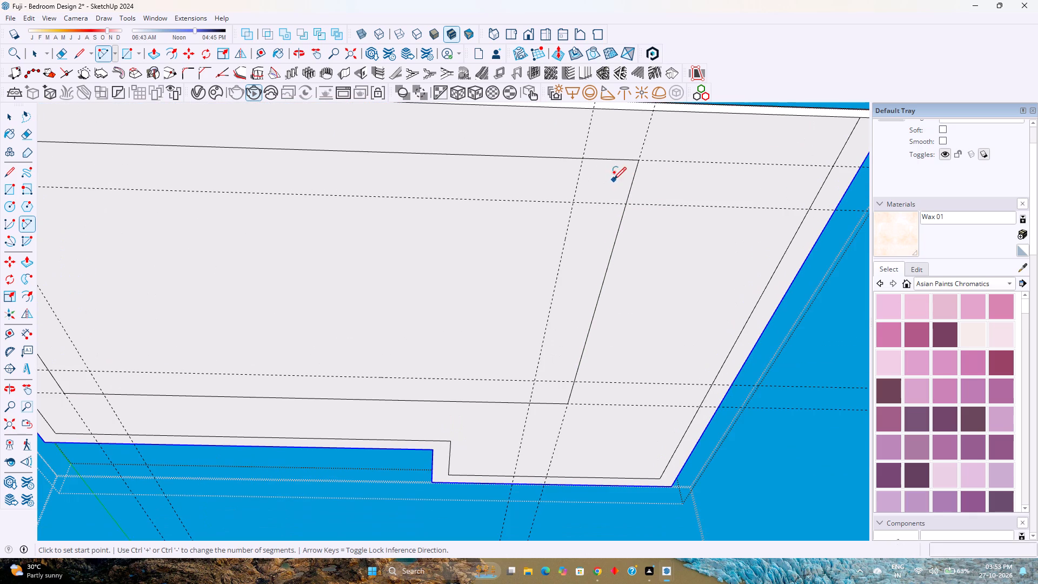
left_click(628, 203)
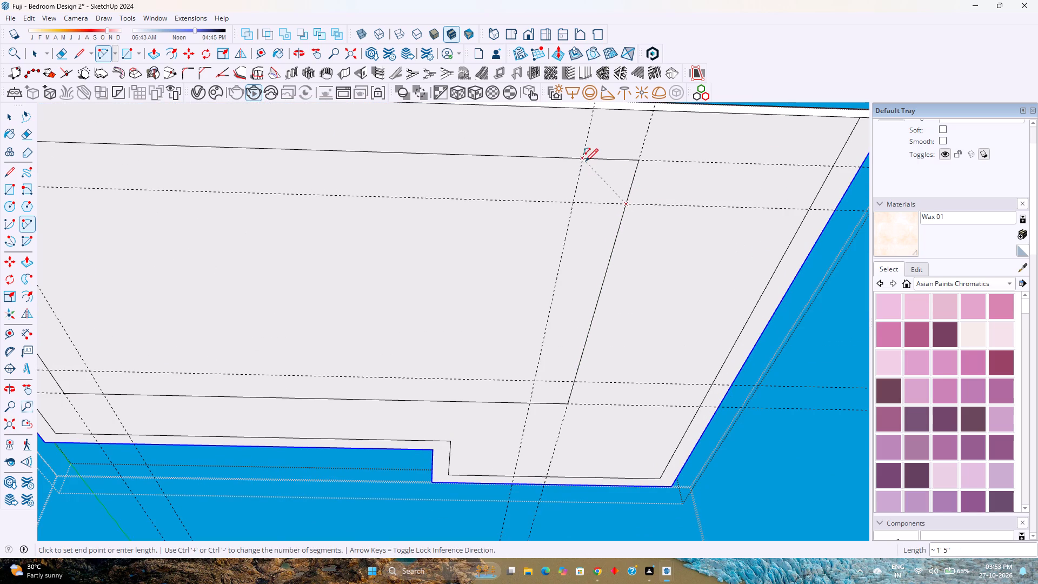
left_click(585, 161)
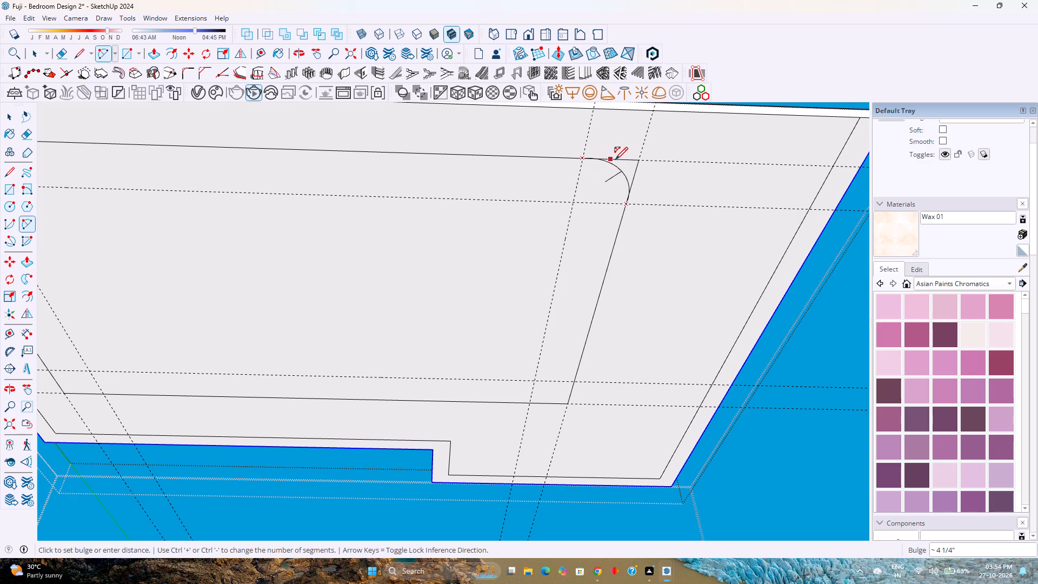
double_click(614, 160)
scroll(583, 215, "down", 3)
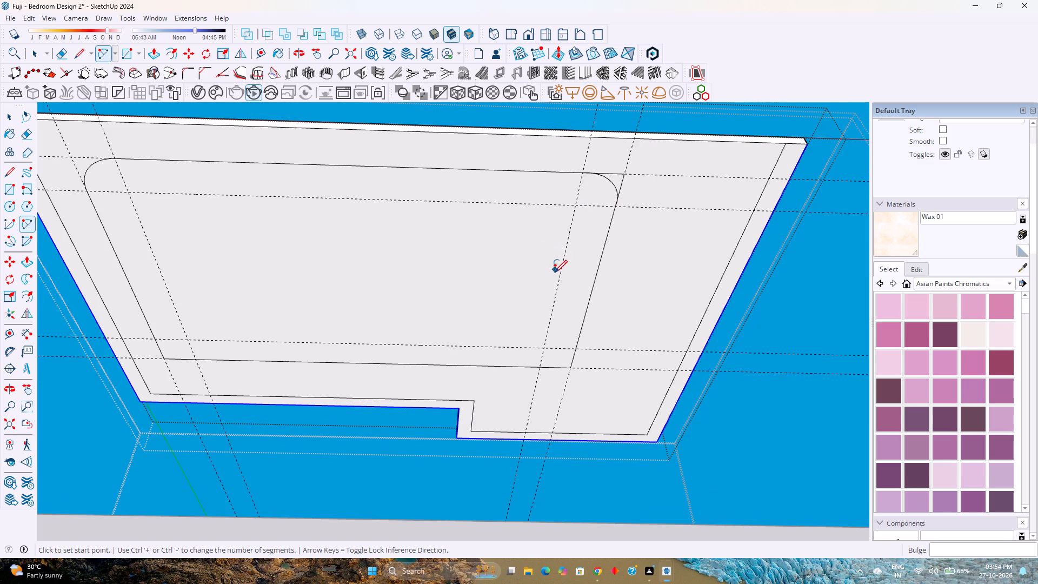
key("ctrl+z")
Set the corner arc on the front glazed-door side to 120 segments.
key("space")
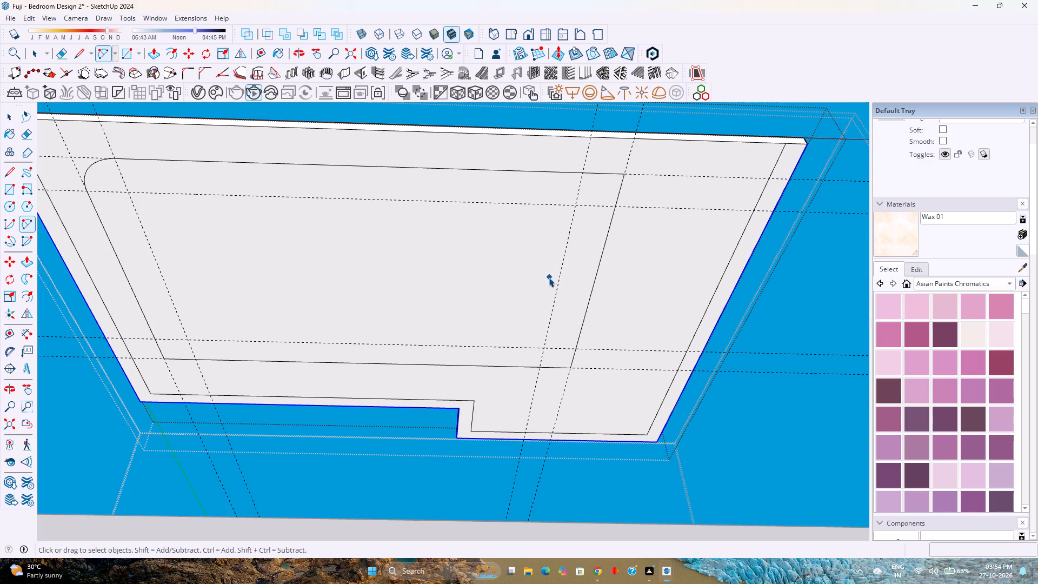
left_click(90, 170)
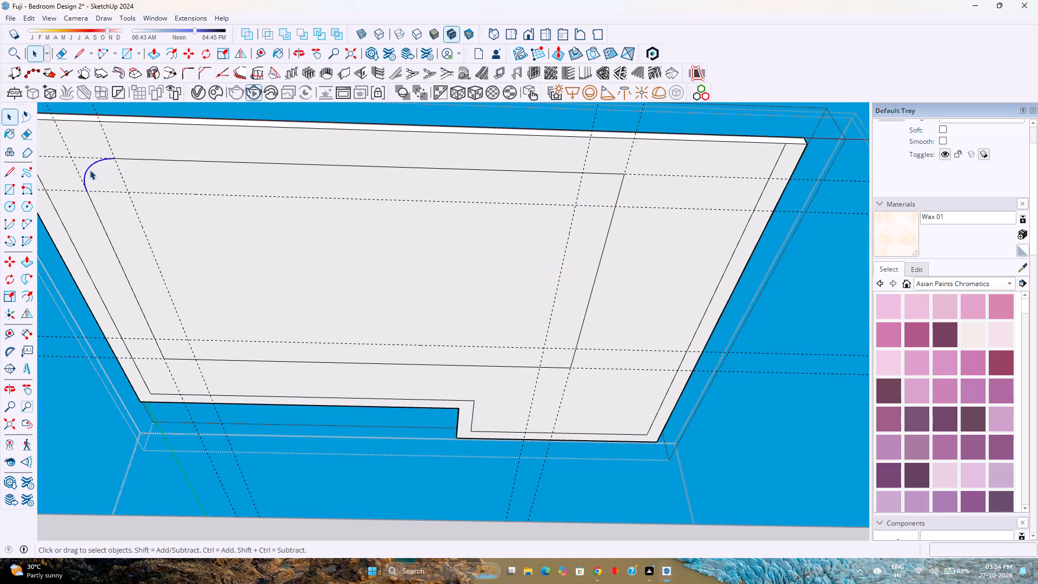
left_click(961, 137)
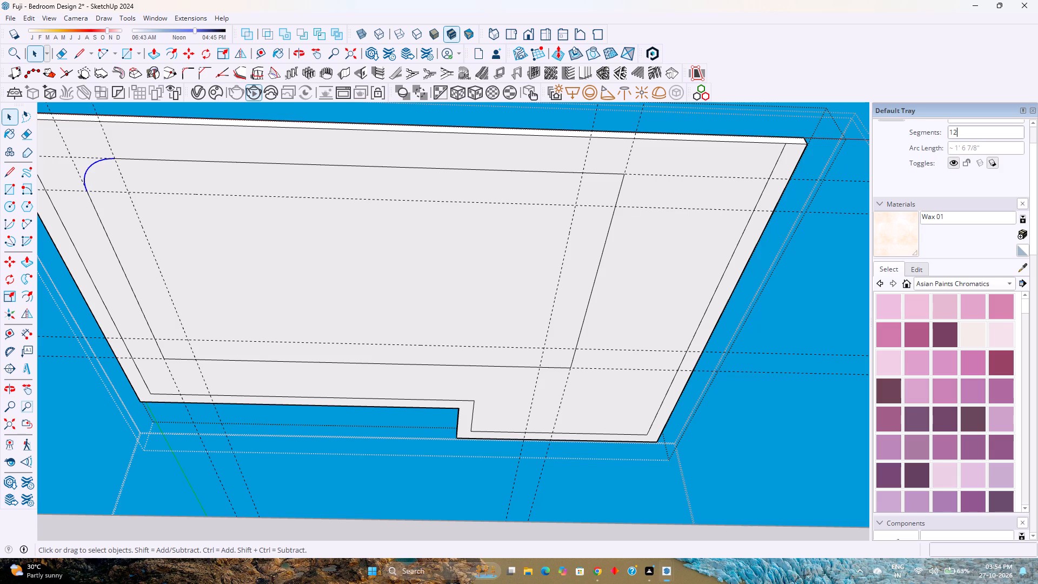
key("0")
key("Return")
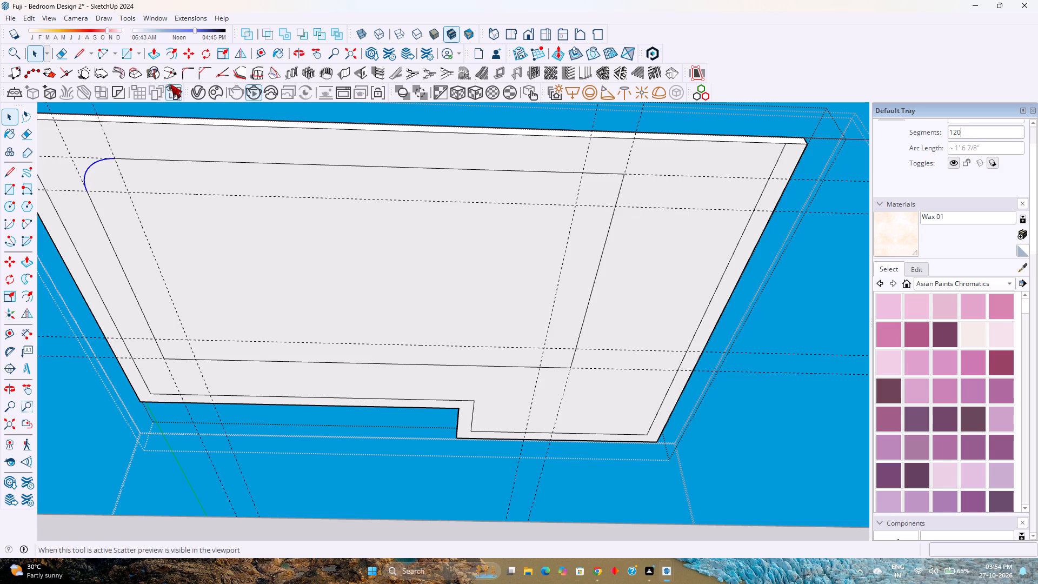
Flip a copy of the corner arc toward the wardrobe side, with the mirror plane offset 6'6" at the front edge's midpoint.
left_click(239, 49)
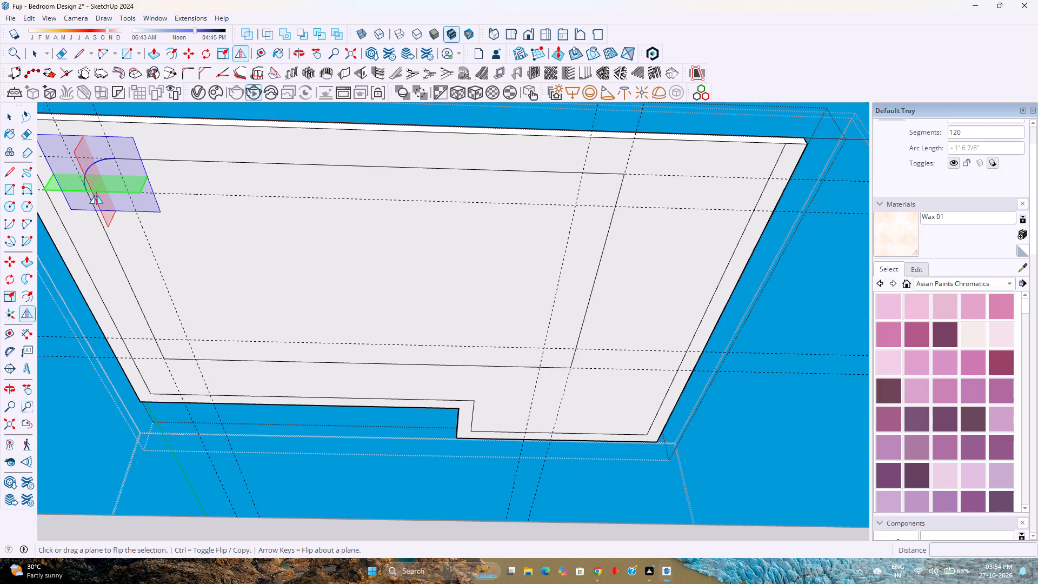
left_click_drag(94, 197, 280, 178)
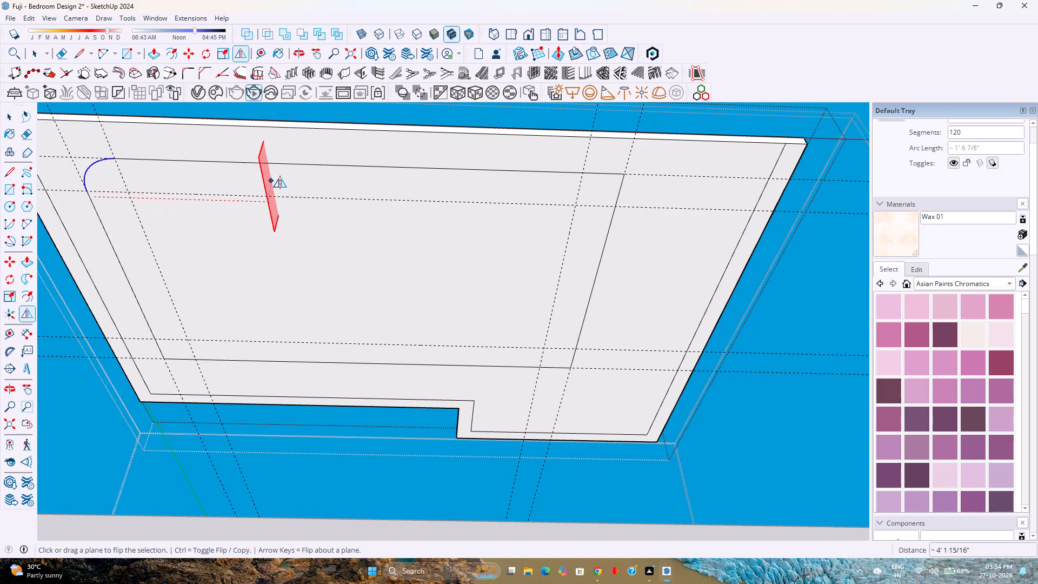
left_click_drag(280, 178, 398, 168)
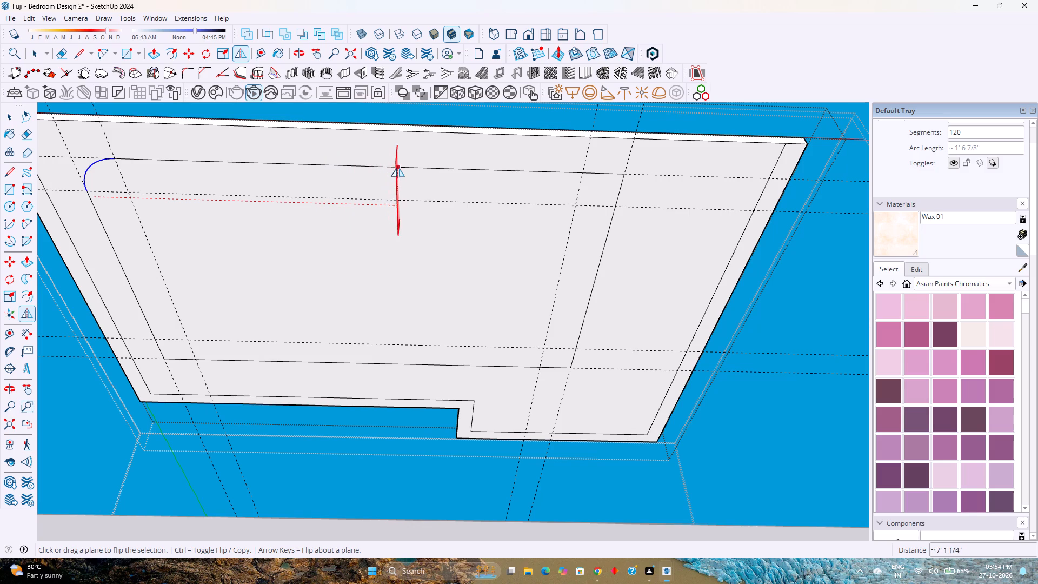
left_click_drag(398, 168, 369, 168)
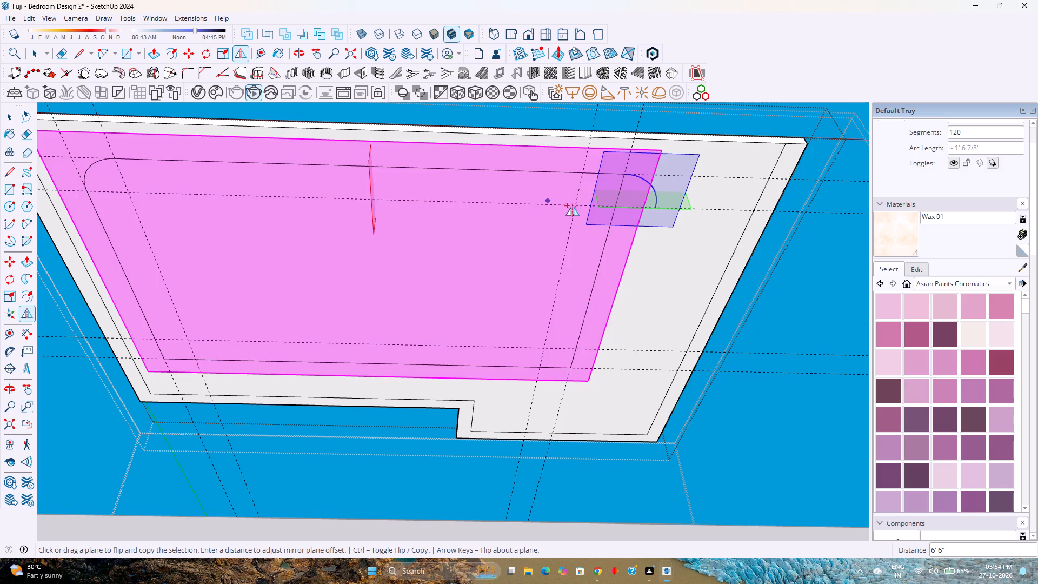
Copy the mirrored arc 1' inward so it meets the guide intersection on the rectangle's wardrobe-side edge.
key("m")
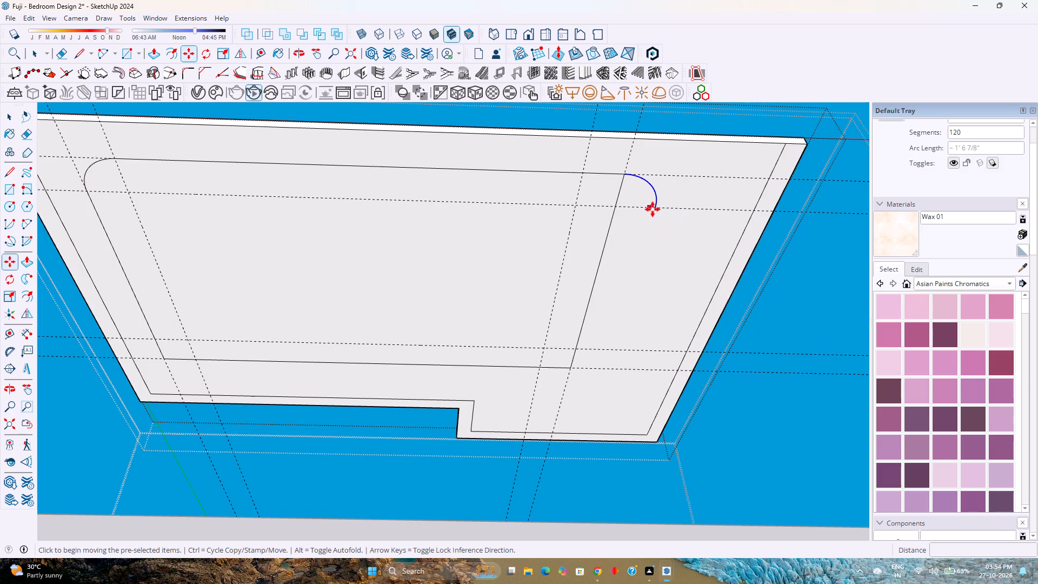
left_click(657, 208)
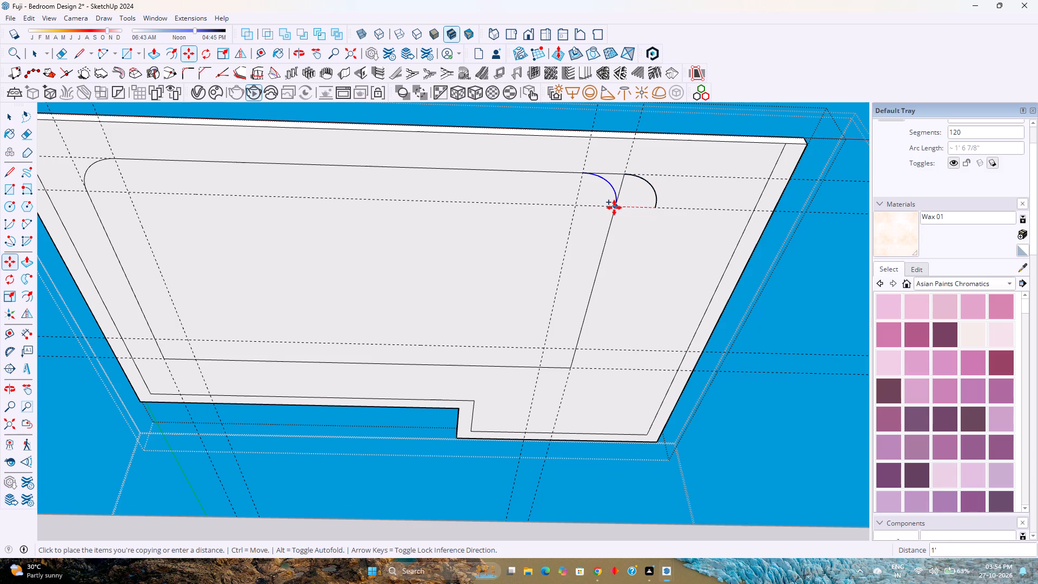
scroll(614, 208, "up", 8)
left_click(614, 208)
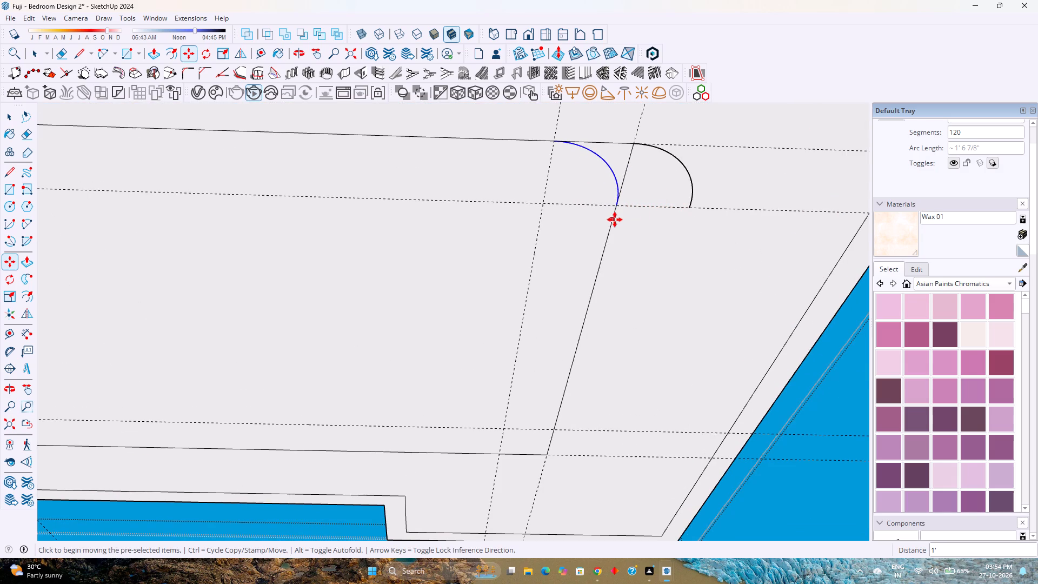
Erase the leftover outer arc, the square corner edges beyond the rounded front wardrobe-side corner, and the guides there.
key("e")
left_click(689, 171)
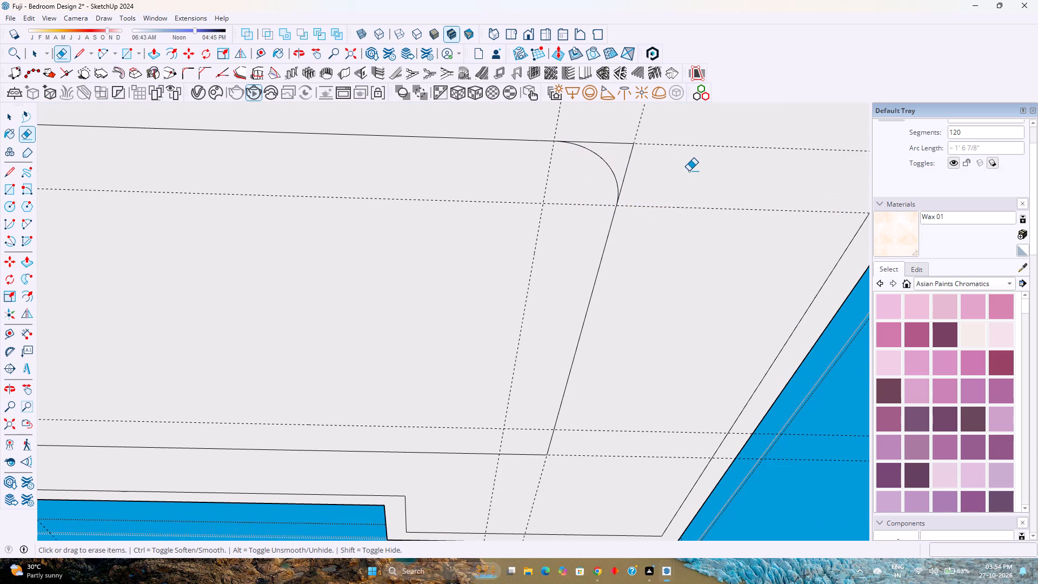
left_click(621, 145)
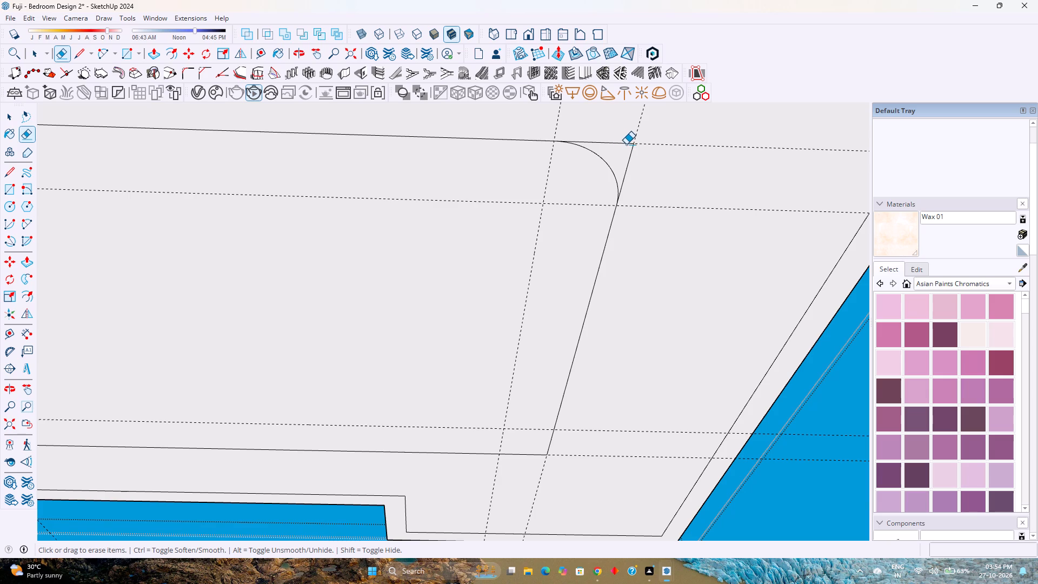
left_click(627, 144)
left_click(629, 156)
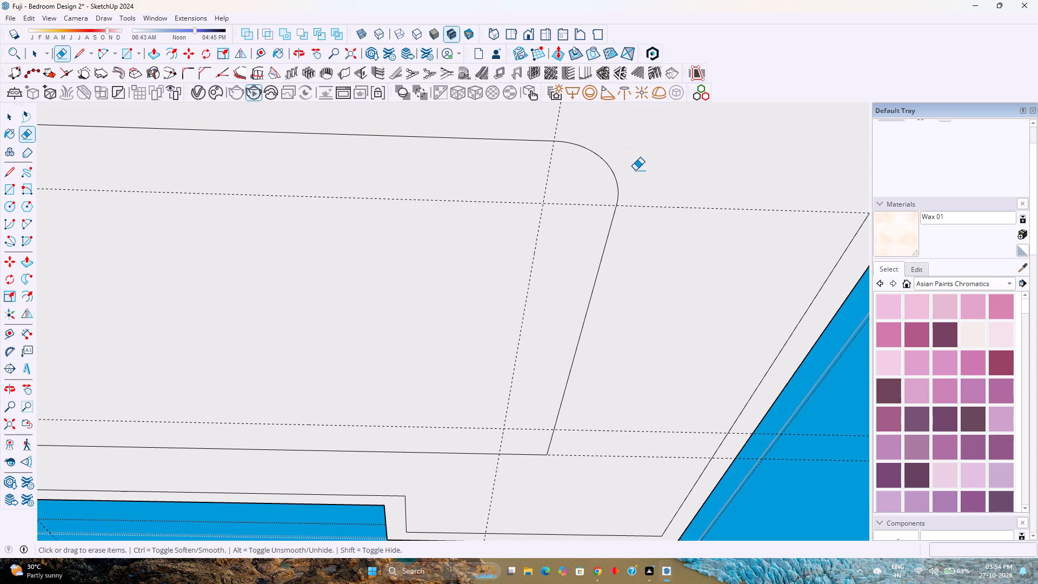
scroll(637, 173, "down", 10)
key("space")
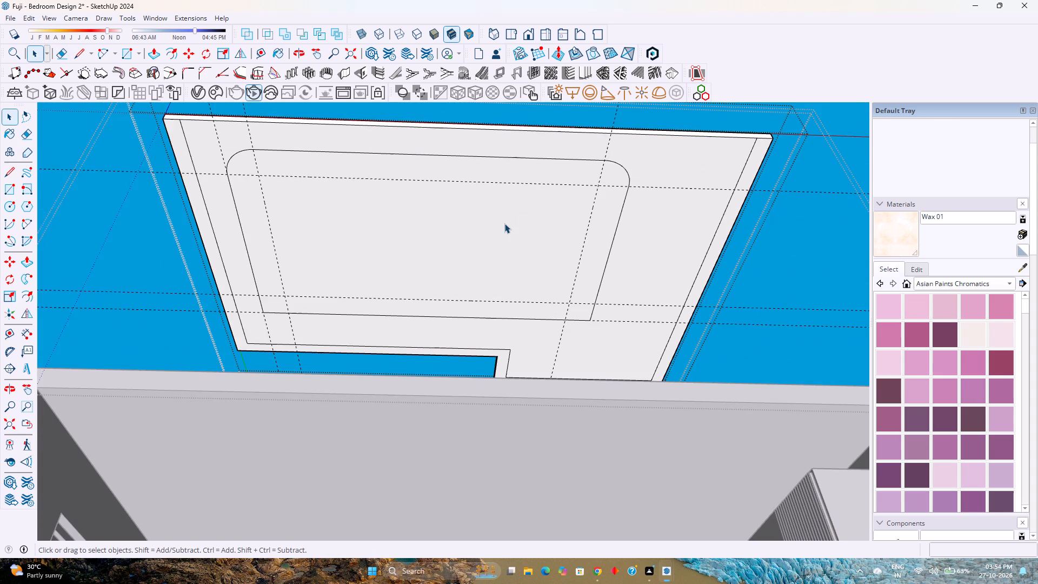
Draw an arc with about 3 1/2" bulge across the rectangle's bed-wall corner on the wardrobe side, between the guide intersections.
scroll(504, 223, "down", 1)
middle_click_drag(497, 230, 510, 201, "shift")
middle_click(510, 201, "shift")
scroll(535, 250, "up", 7)
middle_click(582, 278)
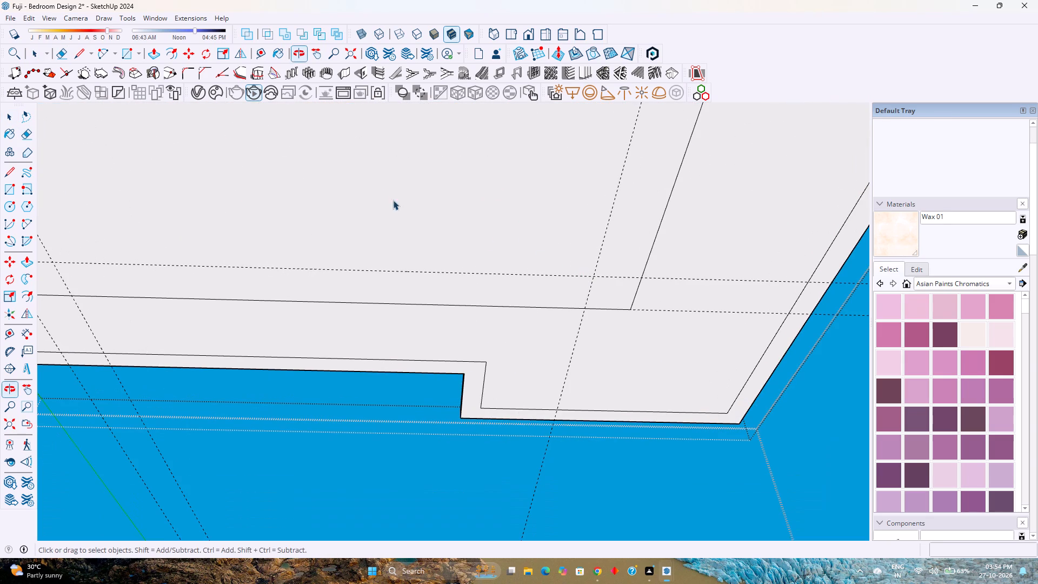
key("a")
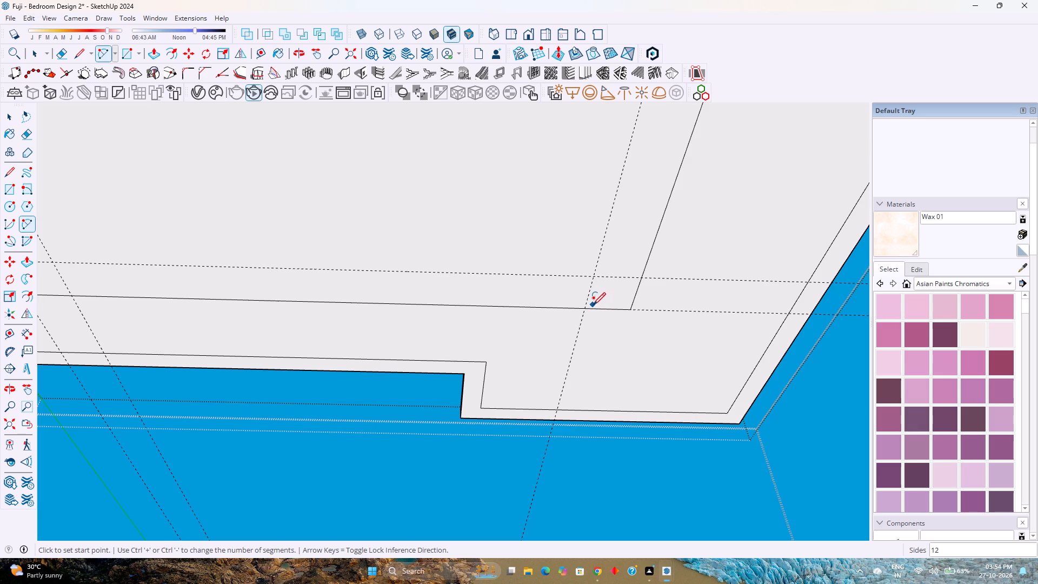
left_click(585, 309)
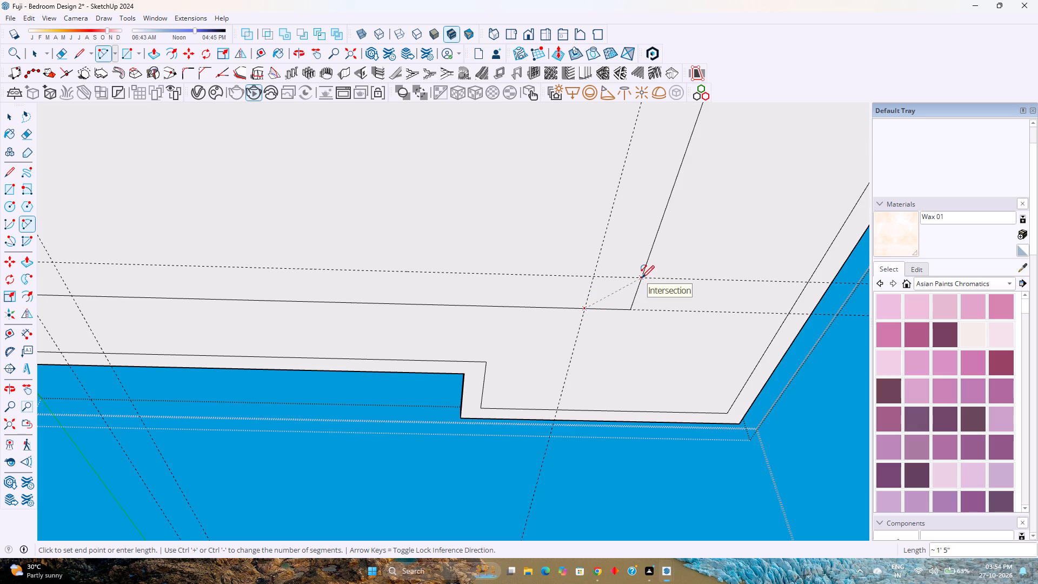
left_click(642, 278)
double_click(636, 289)
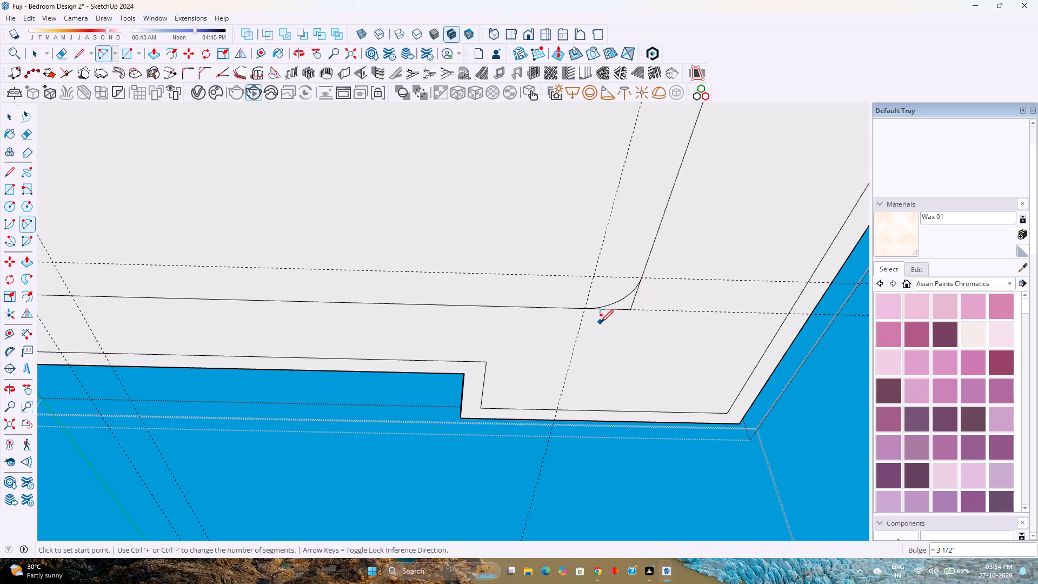
scroll(601, 323, "up", 2)
scroll(601, 323, "down", 6)
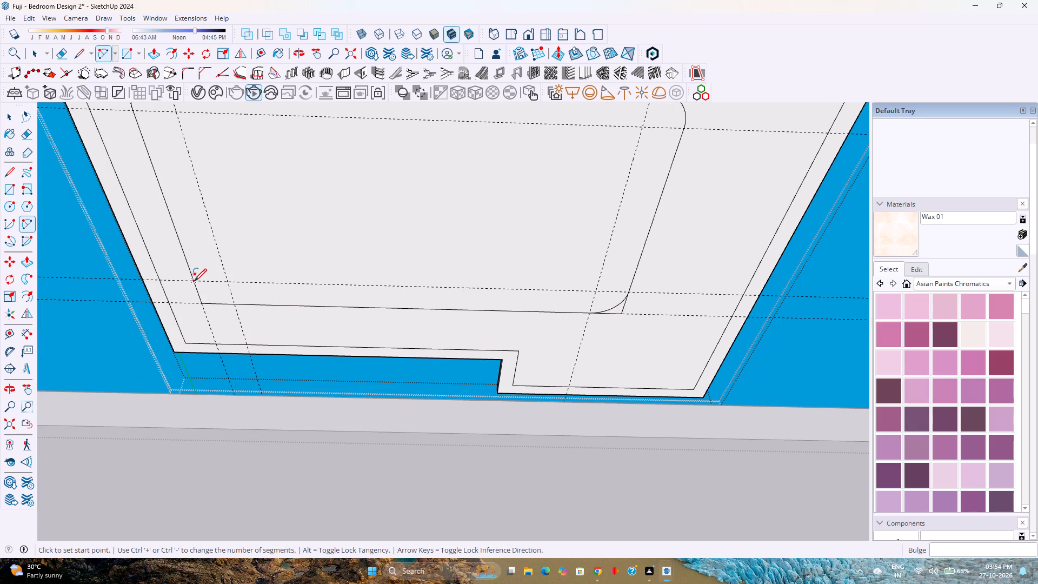
Draw a tangent arc with a chord of about 1' 5" across the rectangle's remaining square bed-wall corner, between the guide intersections.
left_click(194, 281)
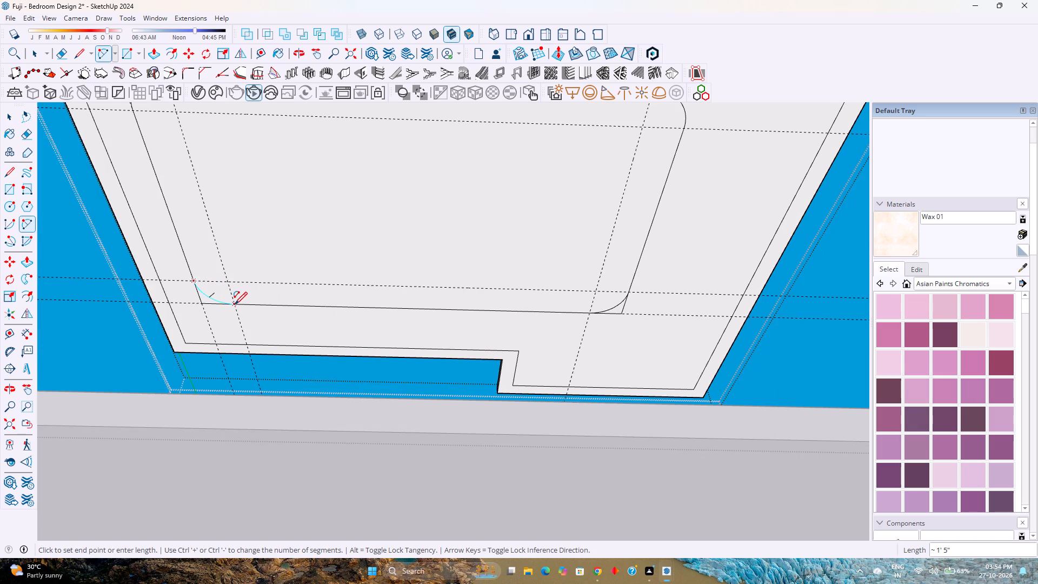
left_click(235, 303)
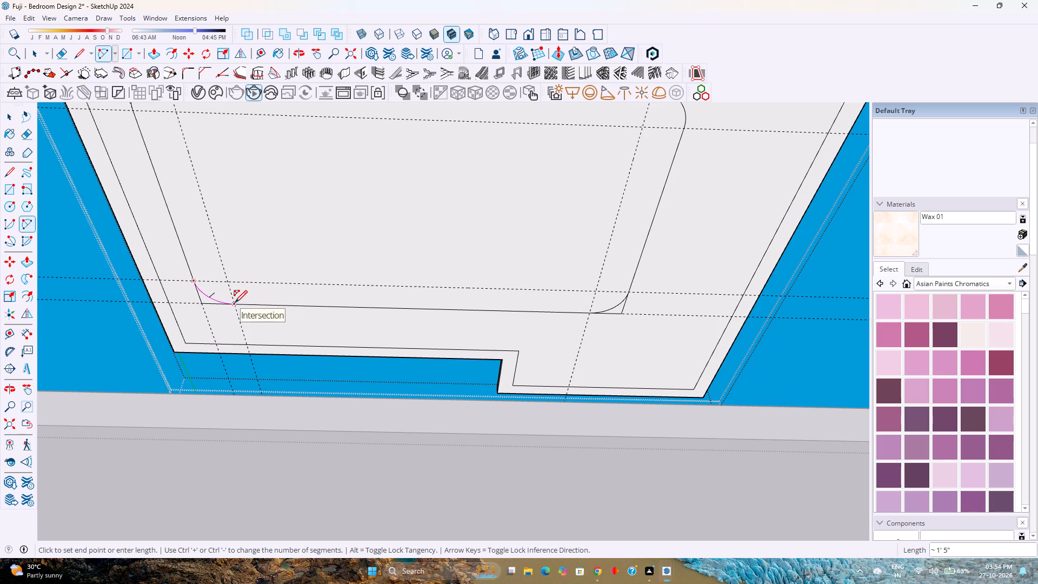
double_click(235, 303)
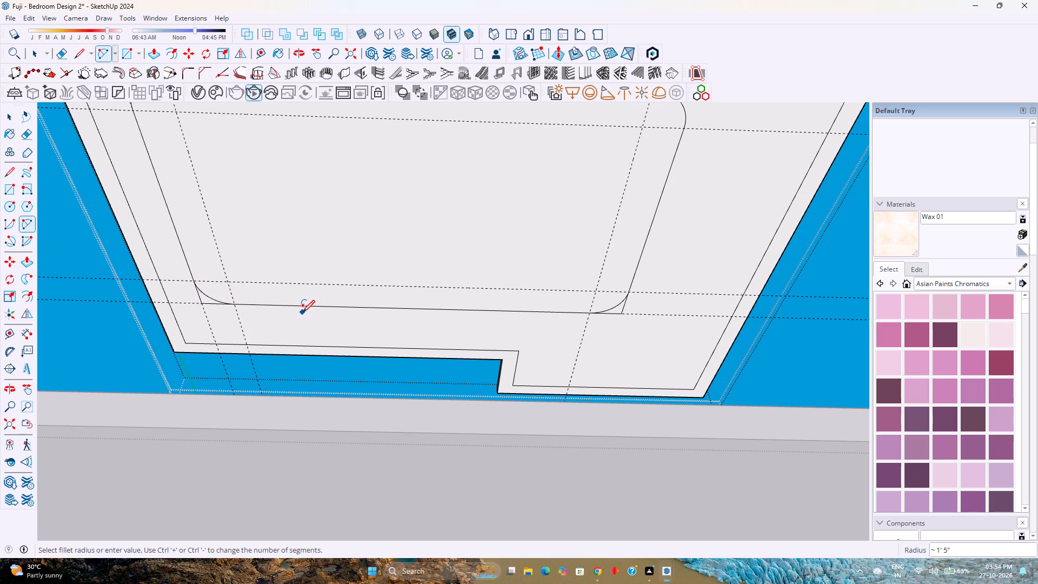
Erase the leftover square corner edges outside both bed-wall arcs, along with the guides crossing there.
key("e")
left_click(199, 297)
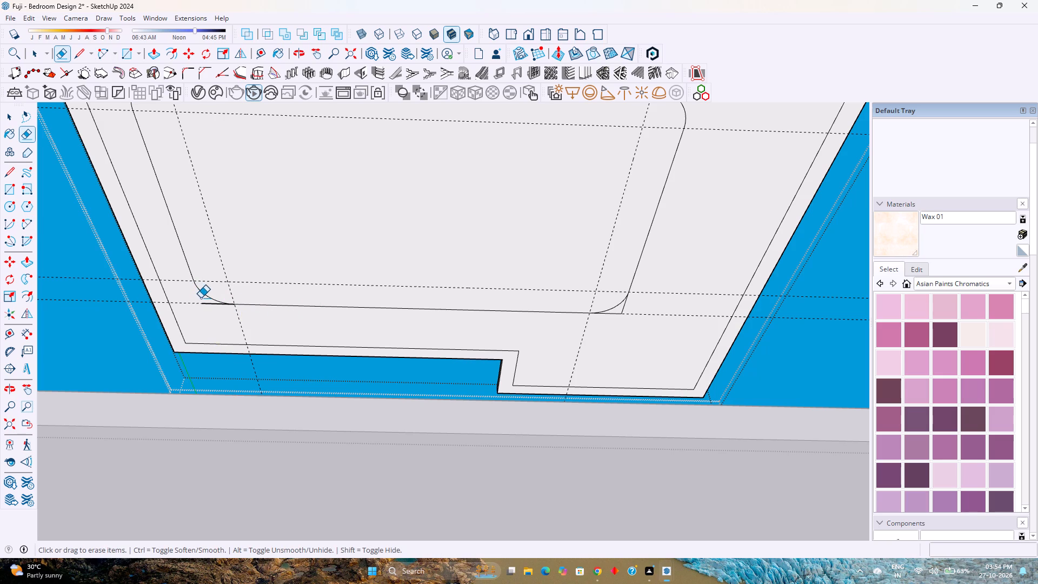
left_click(205, 303)
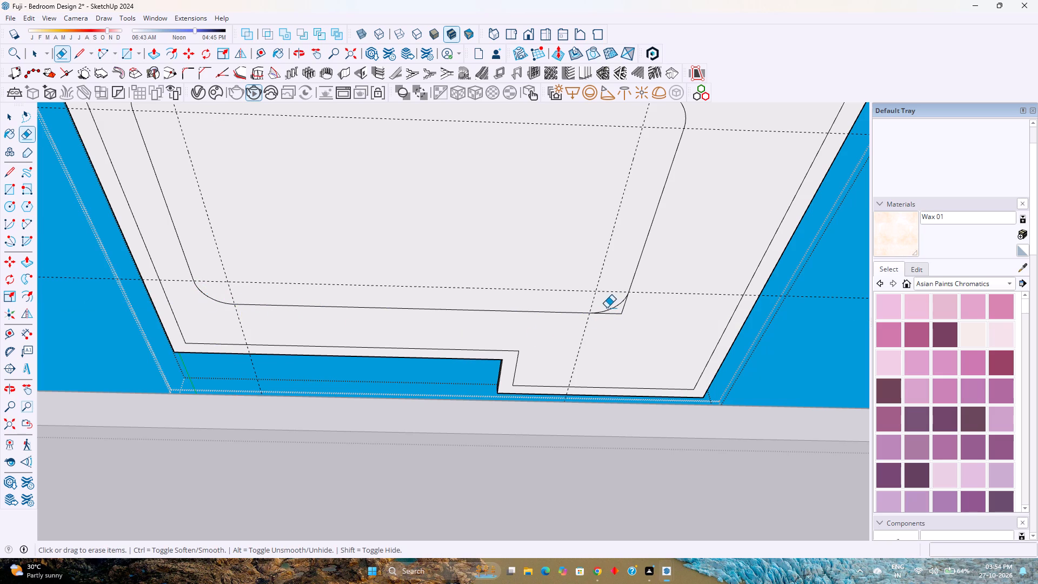
left_click(613, 315)
left_click(622, 313)
Offset the rounded rectangle's outline 1'6" inward on the ceiling face and exit the ceiling group.
key("space")
double_click(535, 230)
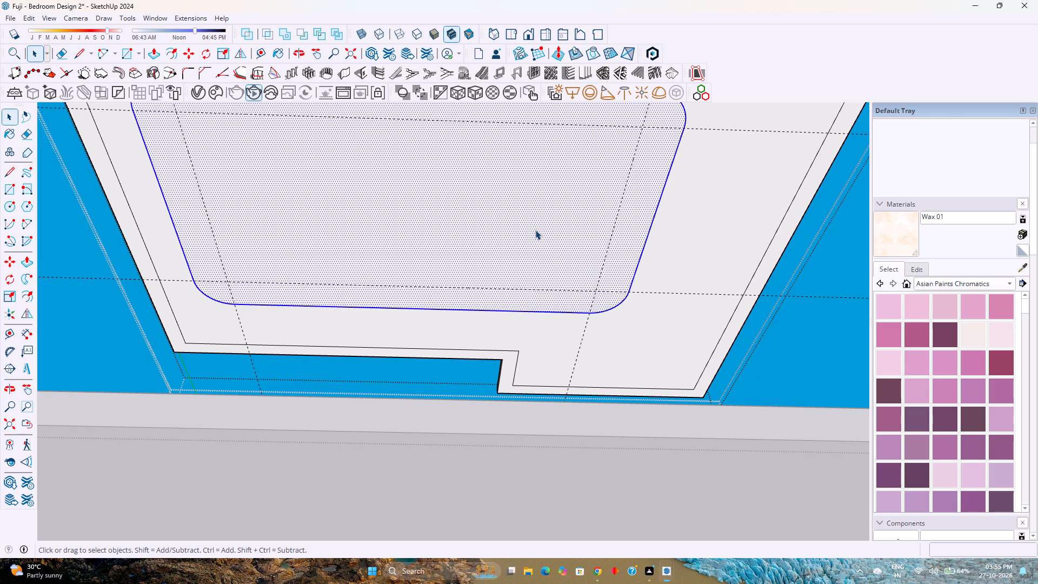
right_click(535, 230)
left_click(585, 154)
scroll(324, 285, "down", 2)
middle_click_drag(330, 277, 390, 347, "shift")
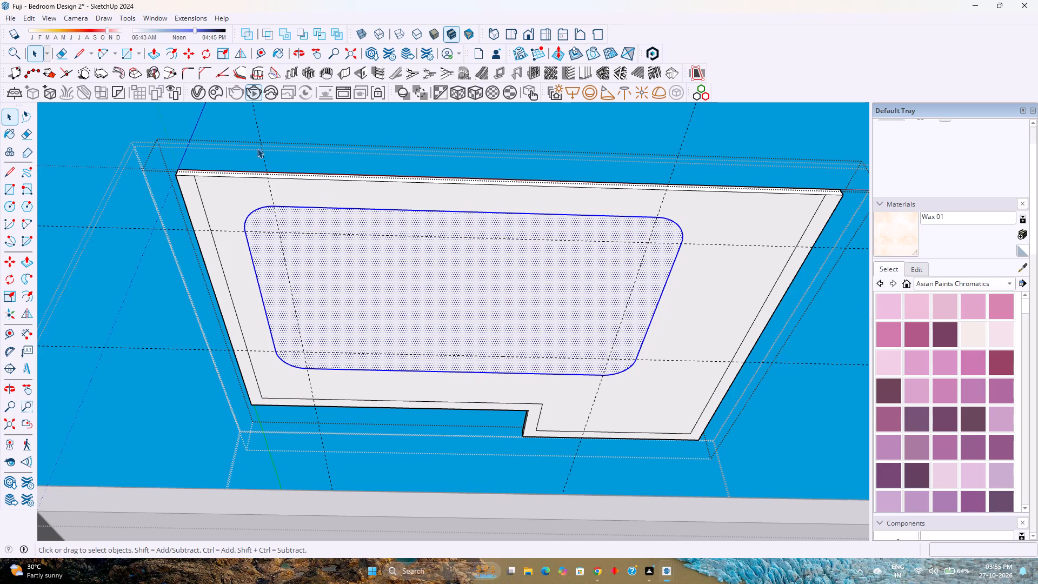
left_click(177, 58)
left_click(408, 222)
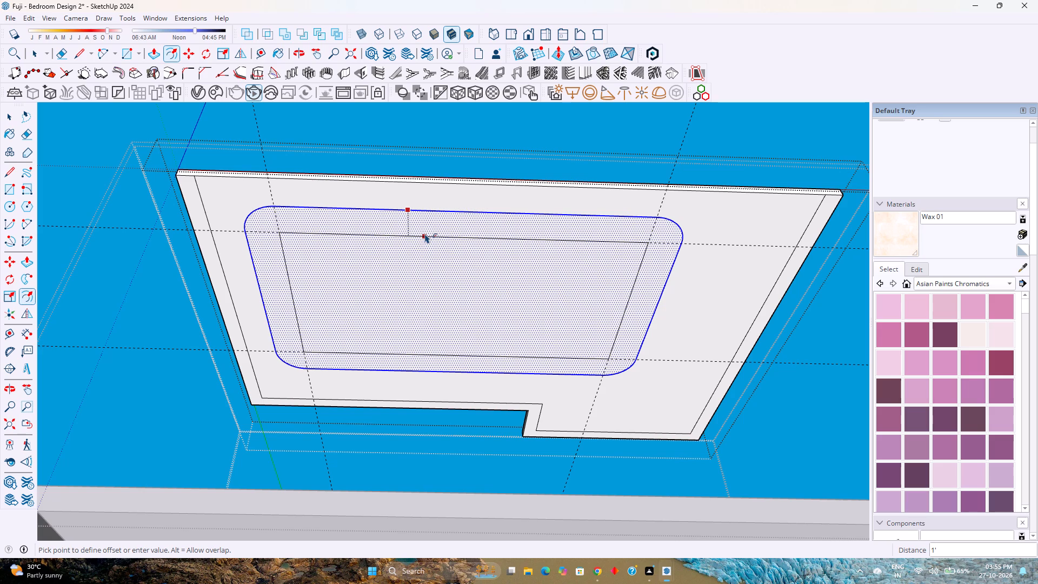
type("1'6\"")
key("Return")
key("space")
key("Escape")
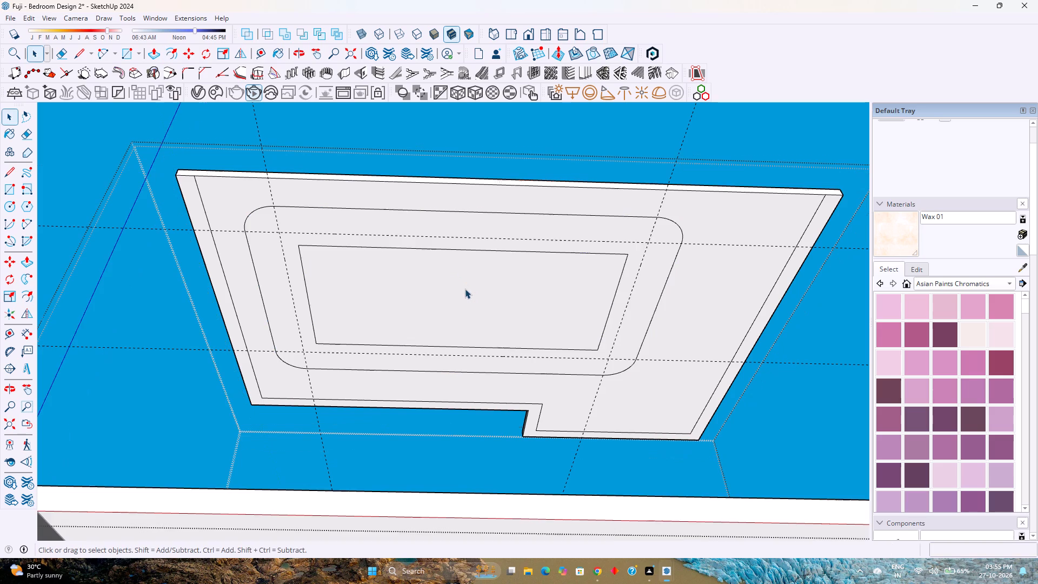
Delete all remaining construction guides from the model.
scroll(358, 337, "up", 2)
middle_click_drag(358, 320, 349, 324, "shift")
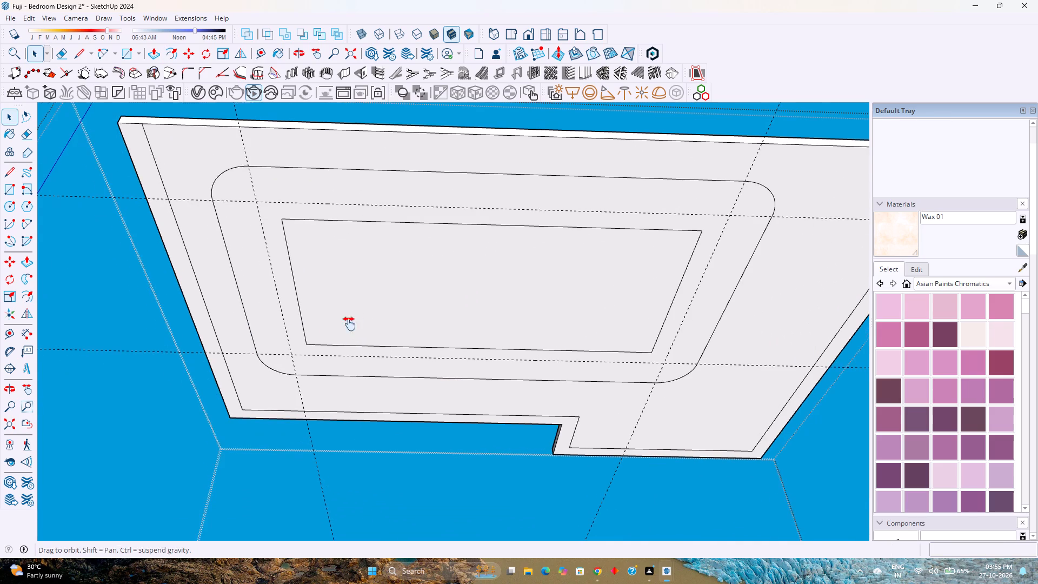
middle_click_drag(349, 324, 326, 343, "shift")
middle_click(326, 343)
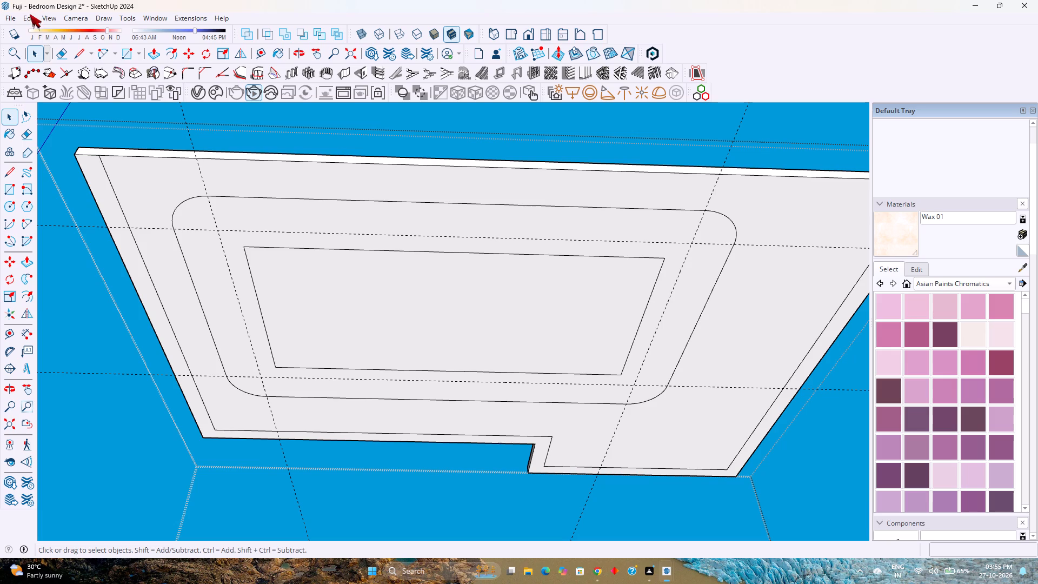
left_click(30, 18)
left_click(71, 125)
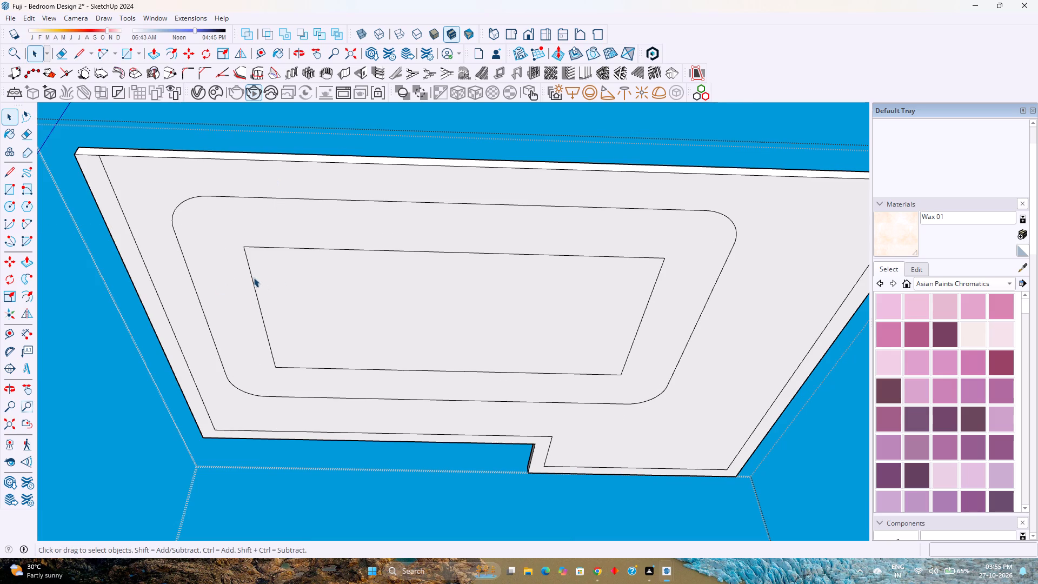
Reopen the false ceiling group and place guides 1' inside each of the inner rectangle's four sides.
left_click(242, 229)
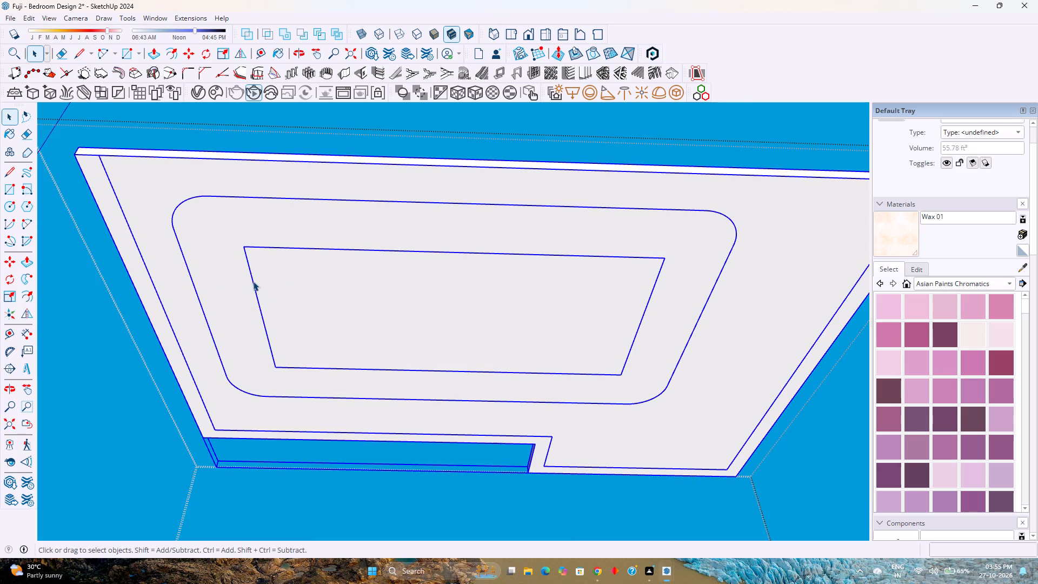
left_click(253, 281)
left_click(252, 284)
left_click(252, 287)
double_click(305, 282)
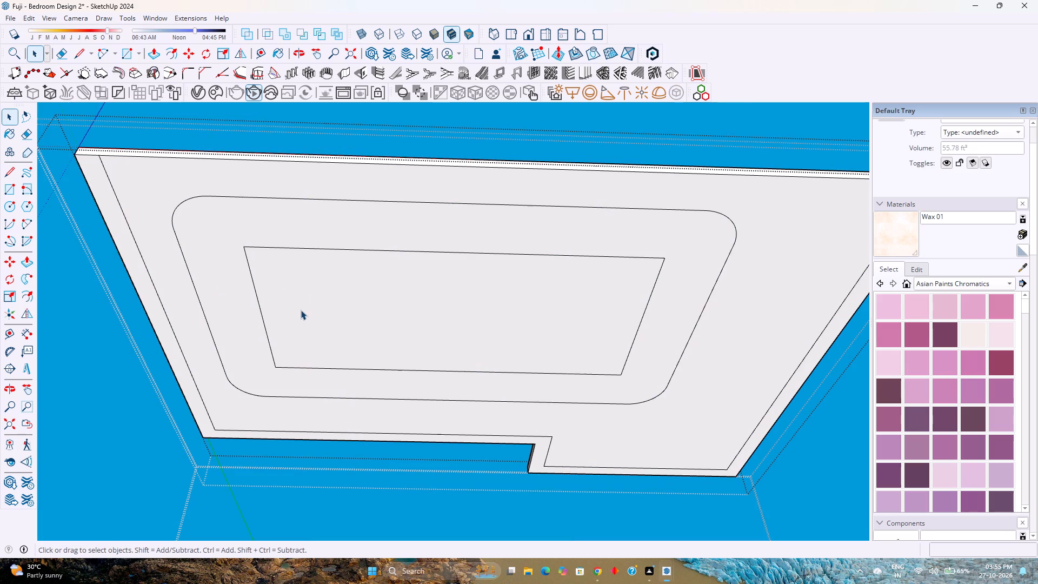
left_click(258, 56)
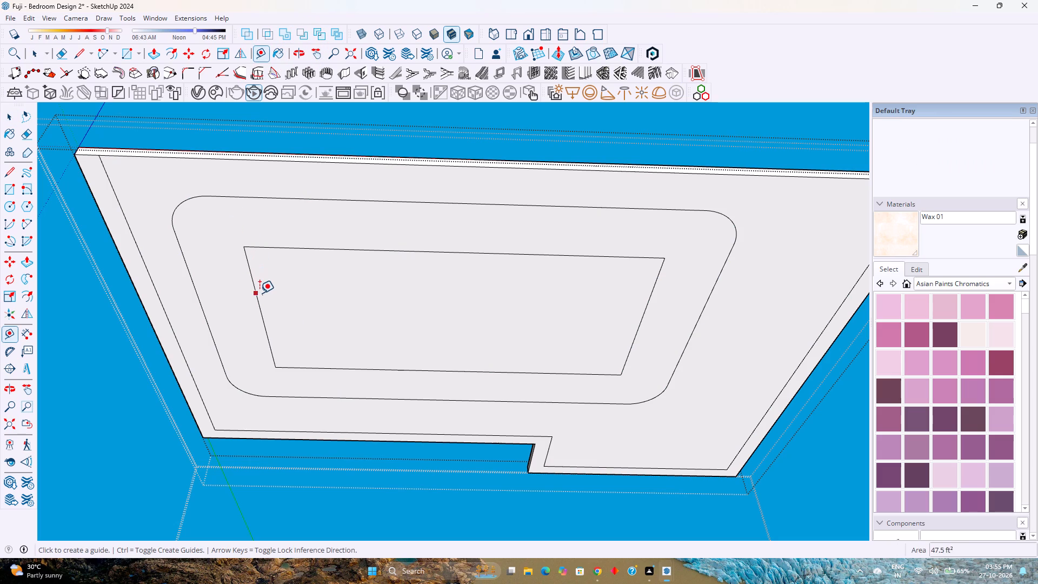
left_click(258, 294)
type("1'")
key("Return")
left_click(321, 249)
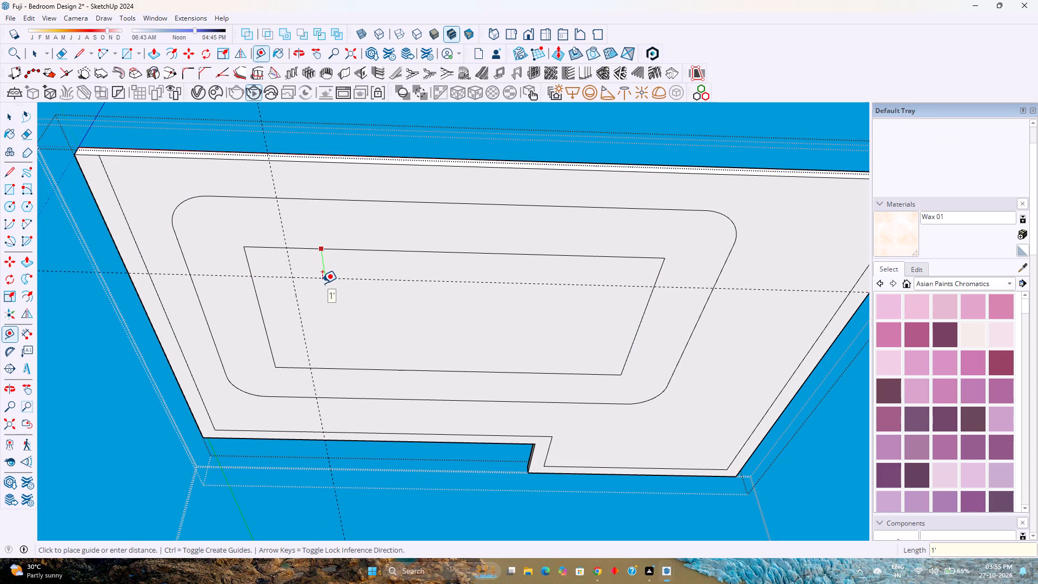
left_click(322, 283)
left_click(646, 313)
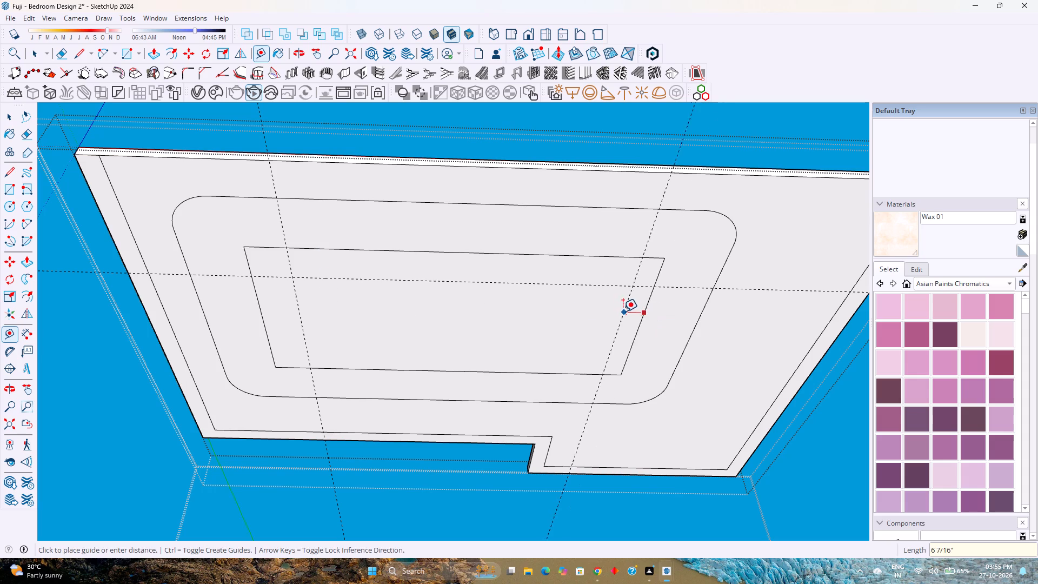
left_click(606, 307)
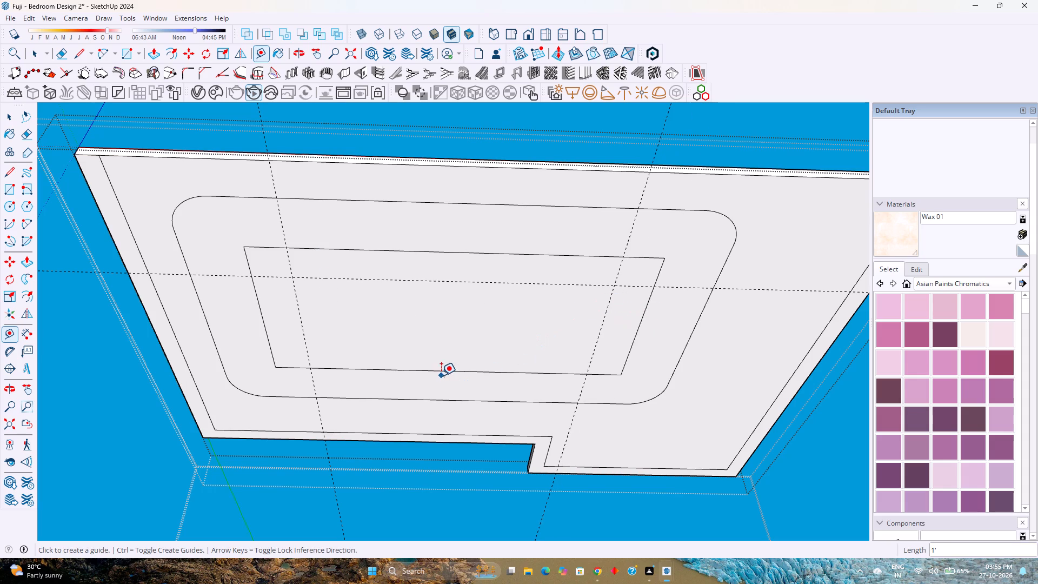
left_click(441, 371)
left_click(441, 348)
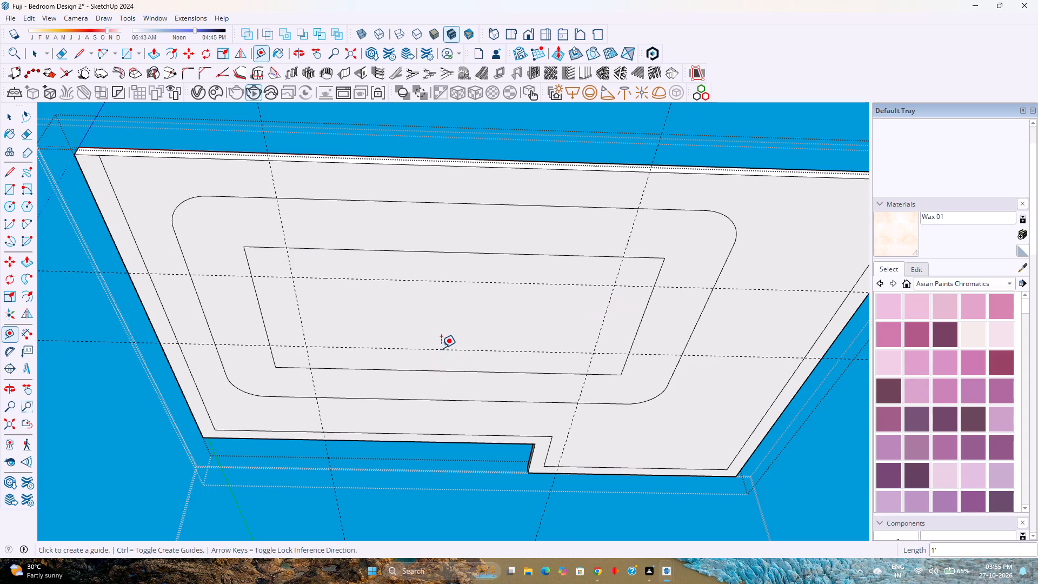
Round the inner rectangle's four corners with tangent arcs between the guide intersections, trimming the square corners.
left_click(98, 52)
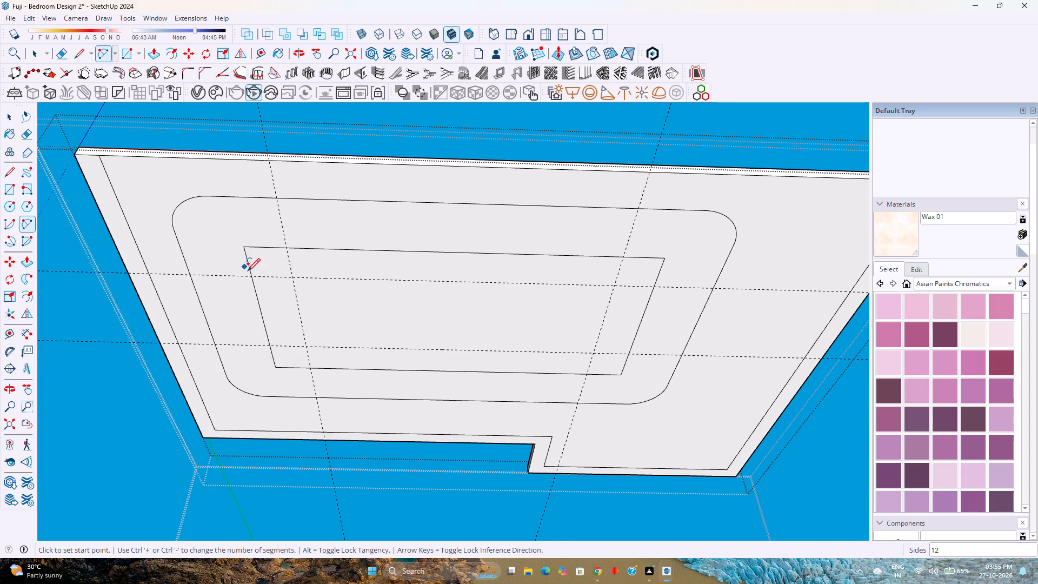
left_click(251, 277)
double_click(288, 248)
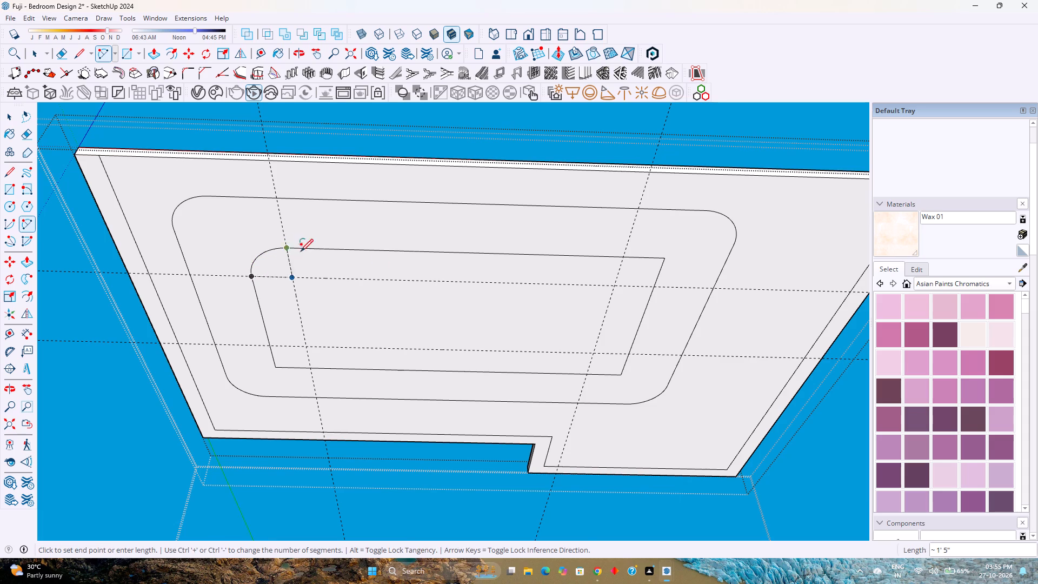
left_click(624, 257)
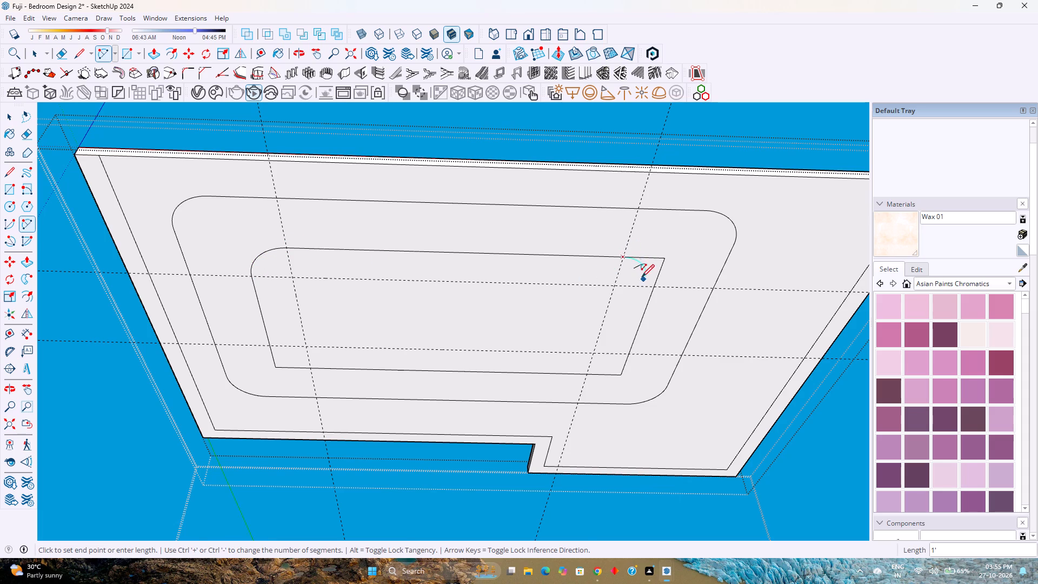
double_click(652, 289)
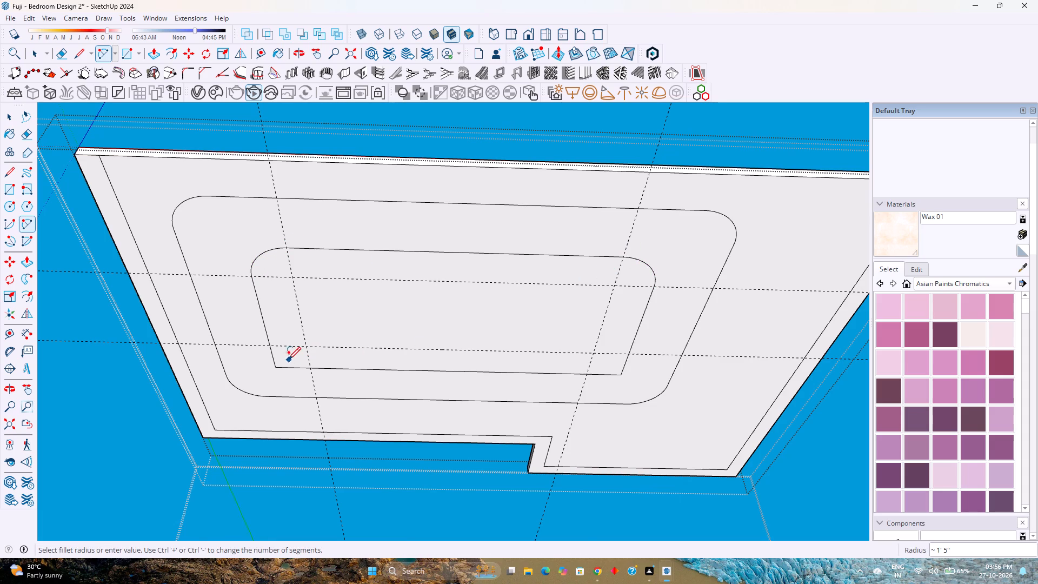
left_click(271, 347)
double_click(310, 366)
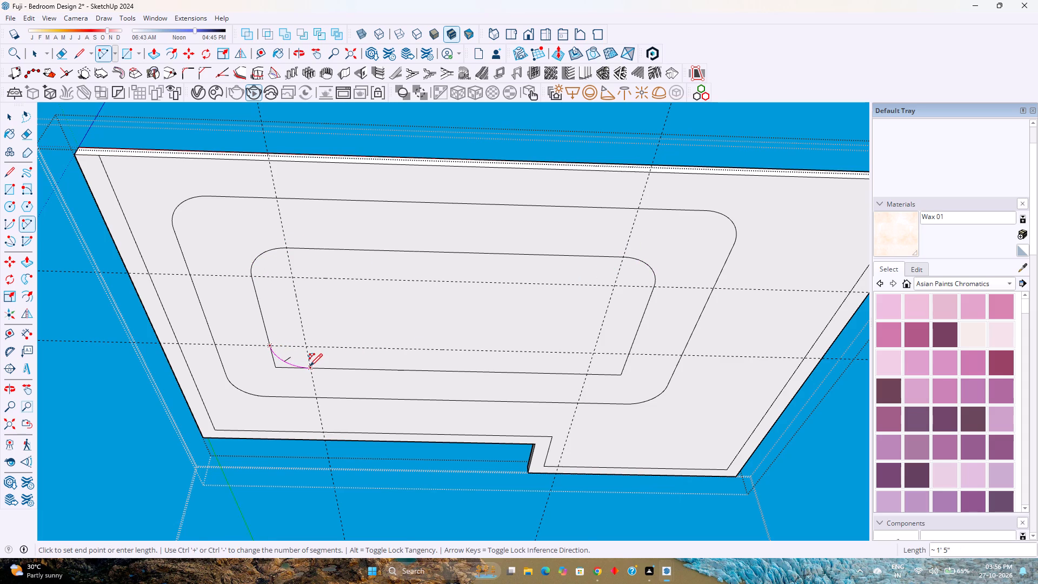
left_click(590, 374)
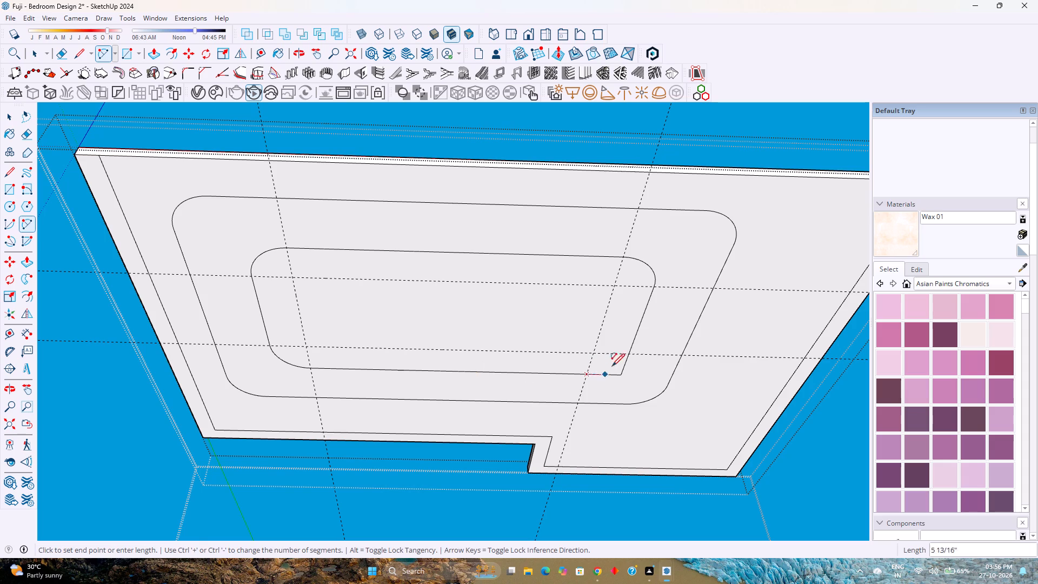
double_click(629, 354)
key("space")
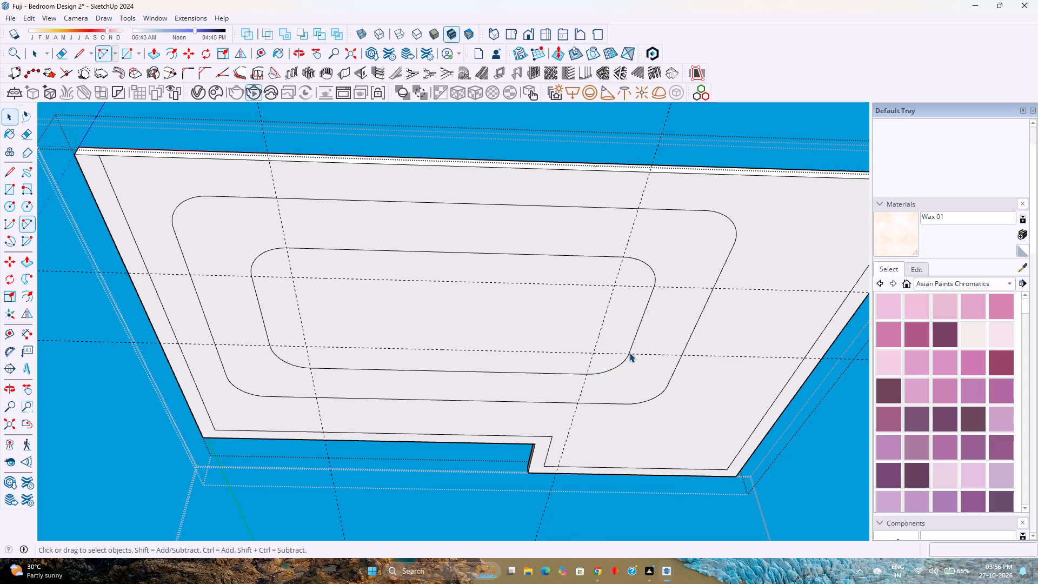
Set the segment count of the inner rounded rectangle's four corner arcs to 120 each.
left_click(256, 257)
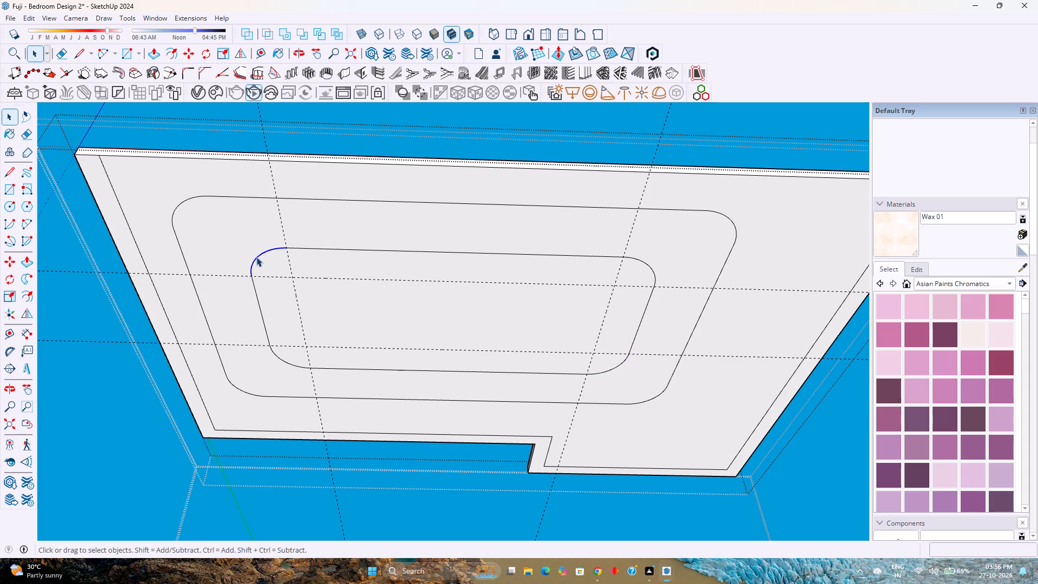
left_click(980, 137)
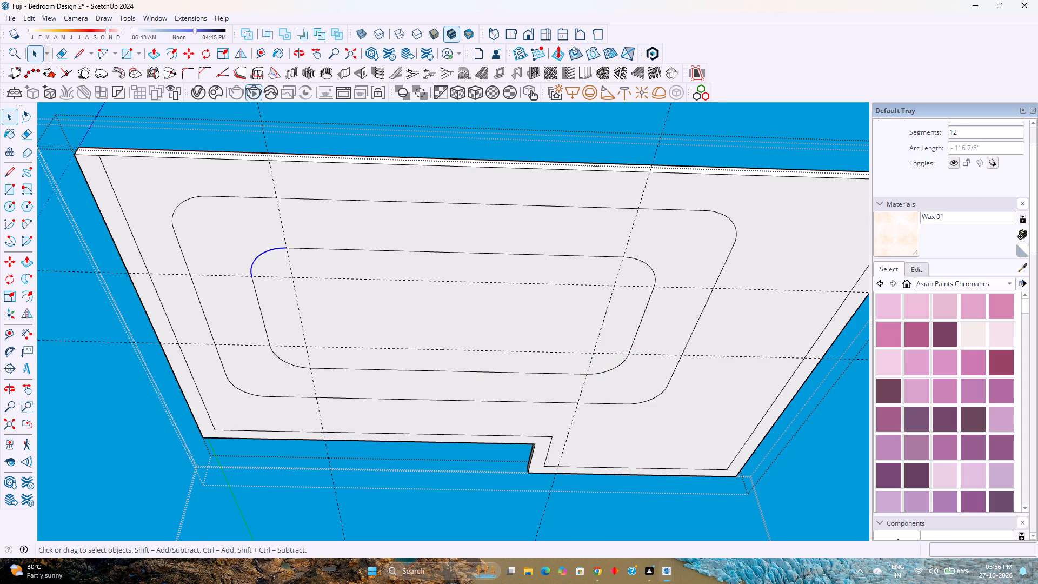
key("0")
key("Return")
left_click(653, 269)
left_click(977, 135)
key("0")
key("Return")
left_click(610, 368)
left_click(972, 138)
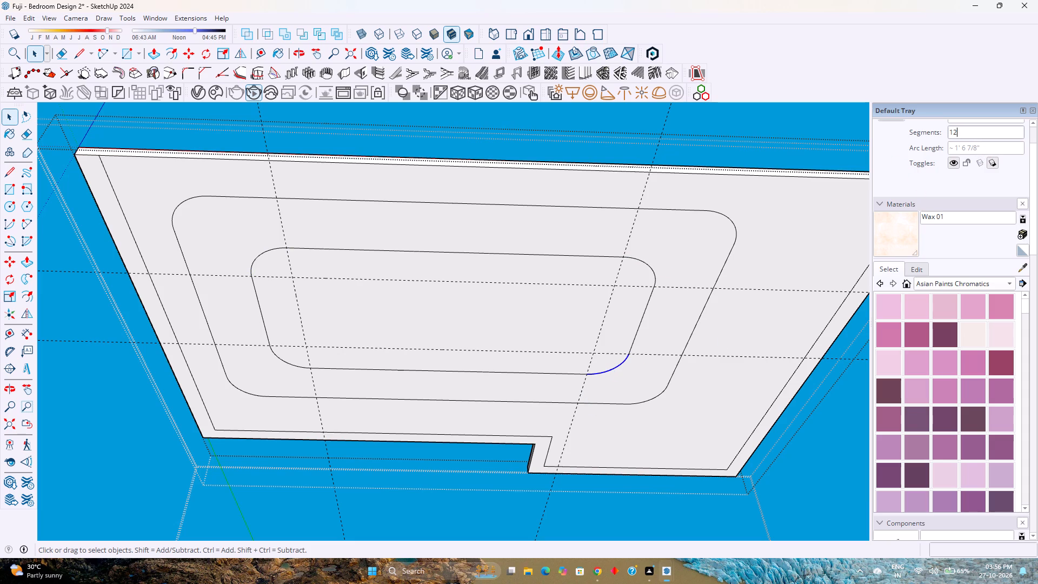
key("0")
key("Return")
left_click(284, 360)
key("Return")
left_click(972, 131)
key("0")
key("Return")
key("space")
Copy the ring-shaped face between the two rounded rectangles, with its edges, 3' straight up along the vertical axis.
scroll(469, 389, "down", 3)
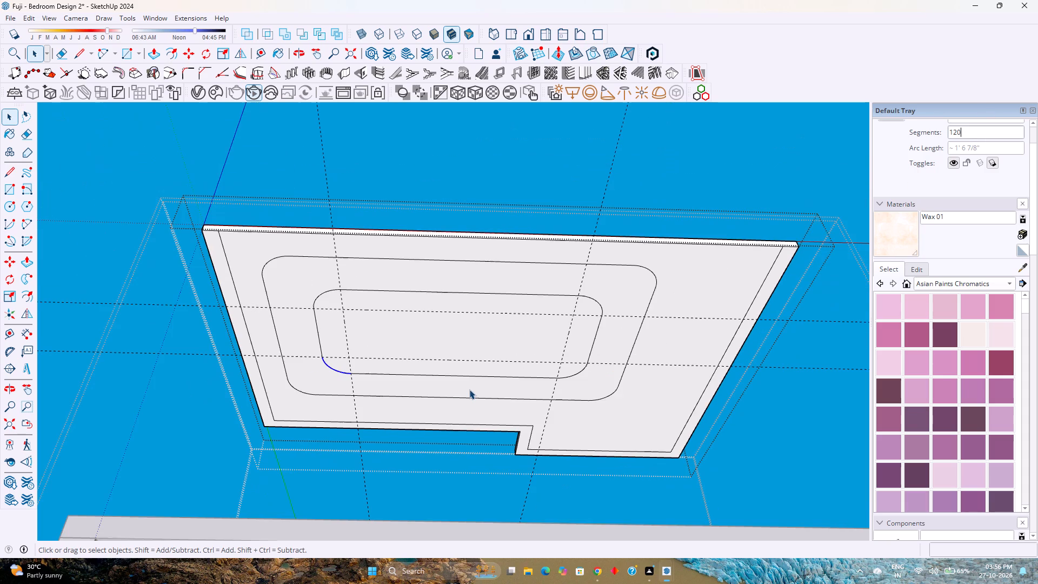
left_click(469, 389)
scroll(469, 389, "up", 3)
double_click(469, 389)
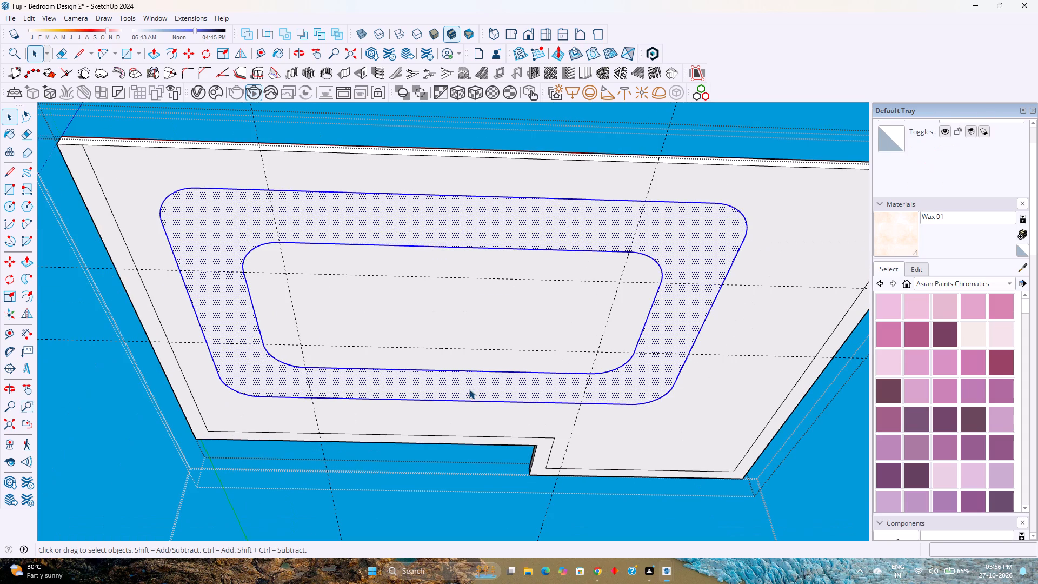
scroll(469, 389, "up", 3)
scroll(469, 389, "down", 6)
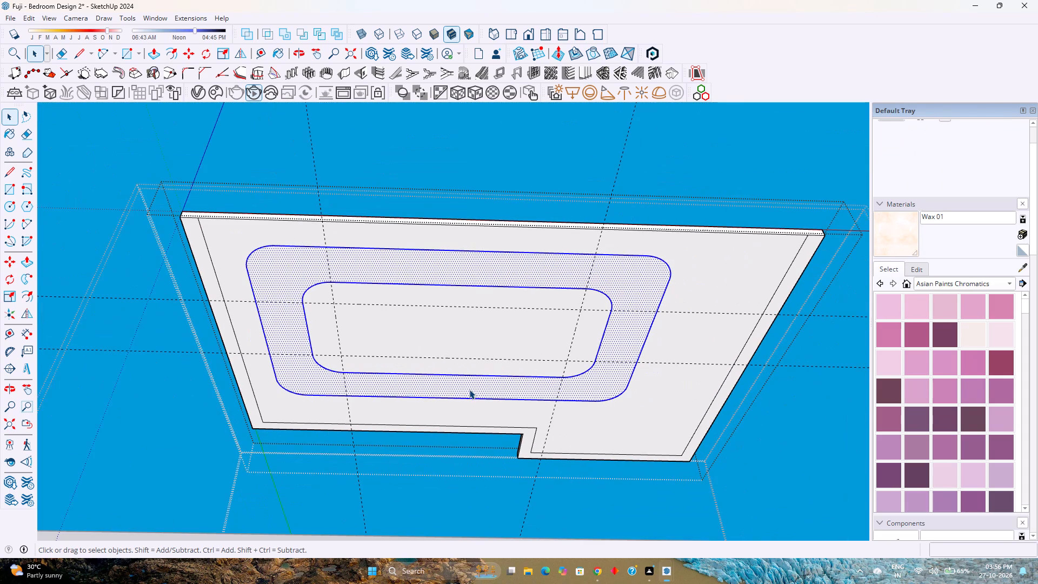
key("m")
left_click(582, 310)
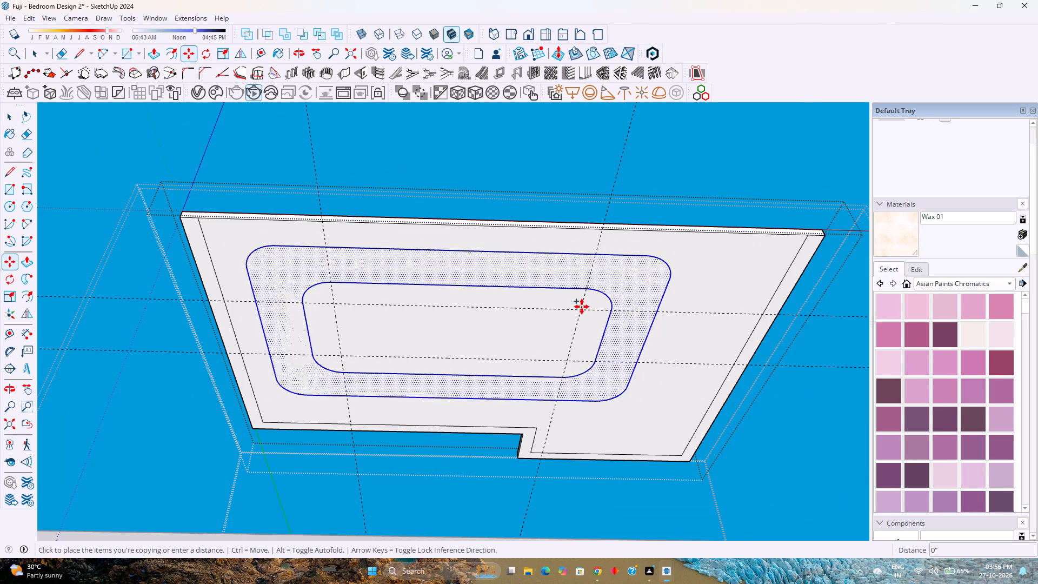
key("Up")
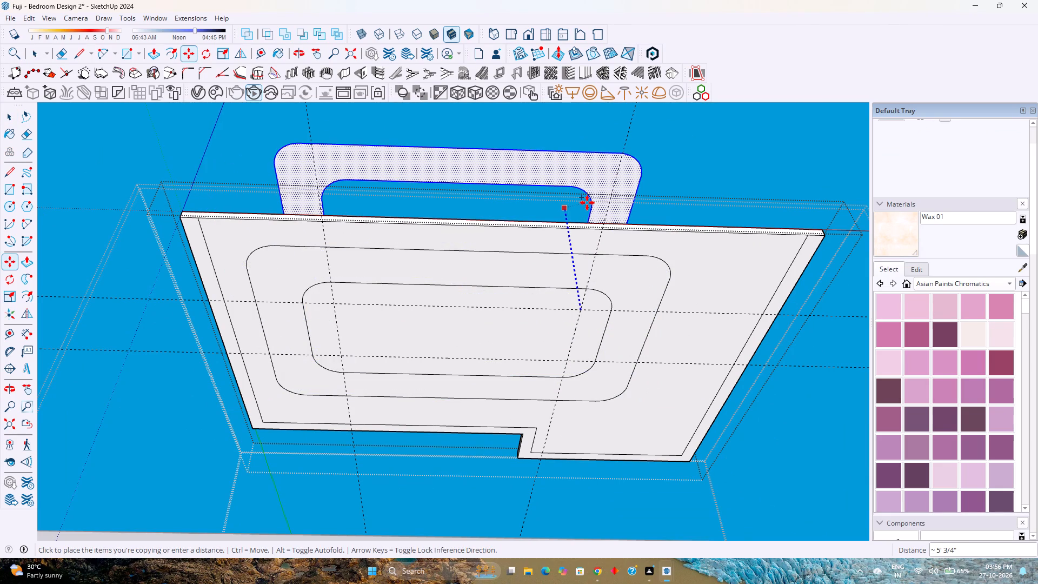
type("1'")
key("Return")
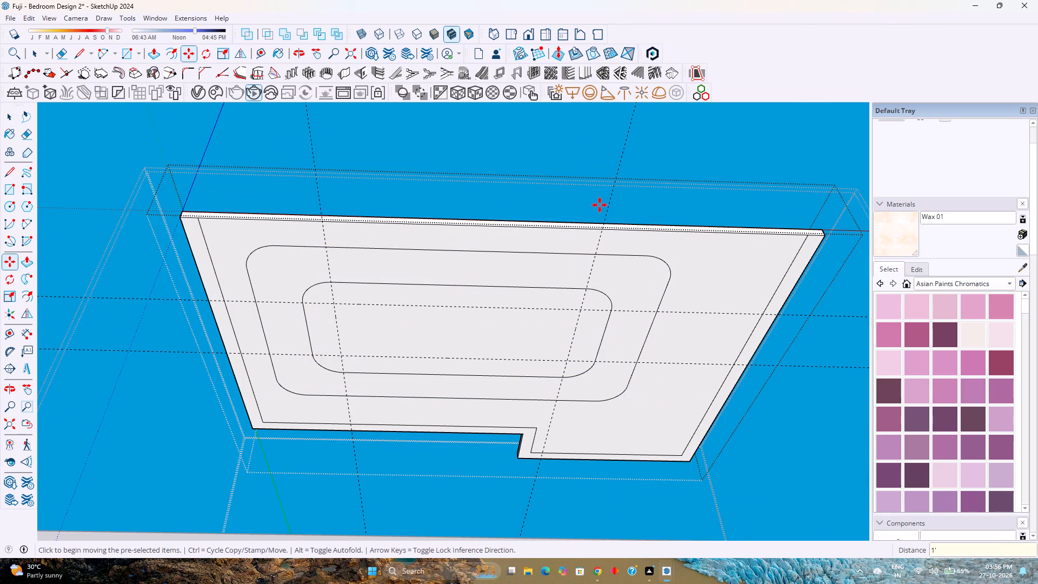
scroll(603, 205, "down", 7)
middle_click_drag(617, 224, 612, 434, "shift")
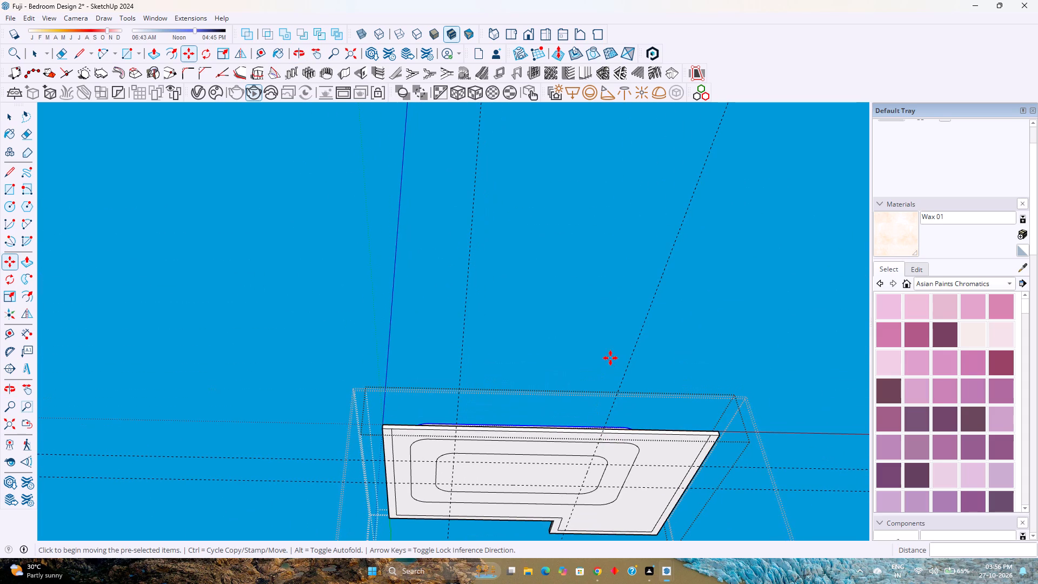
type("2'")
key("Return")
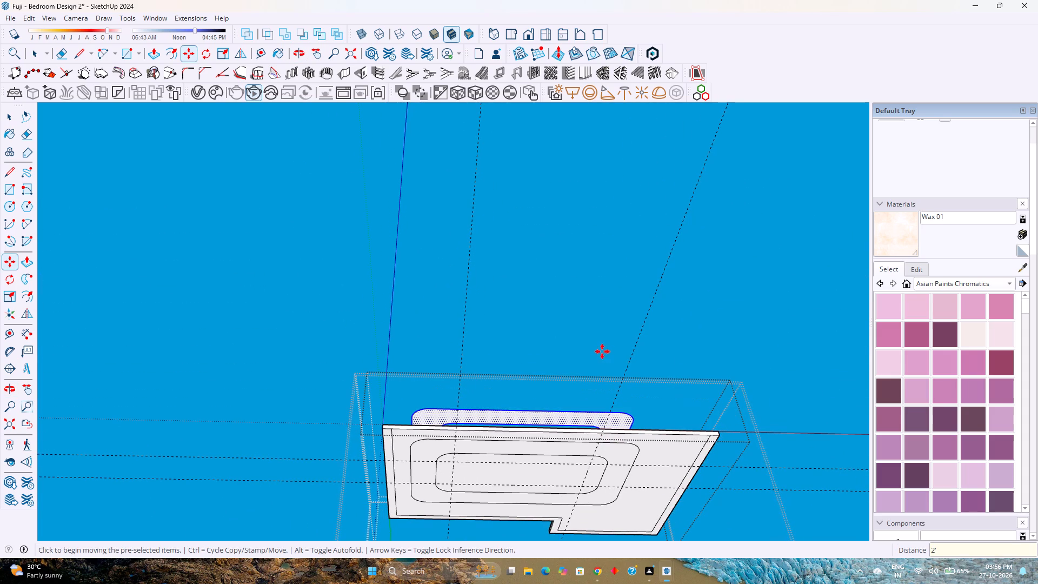
key("3")
key("apostrophe")
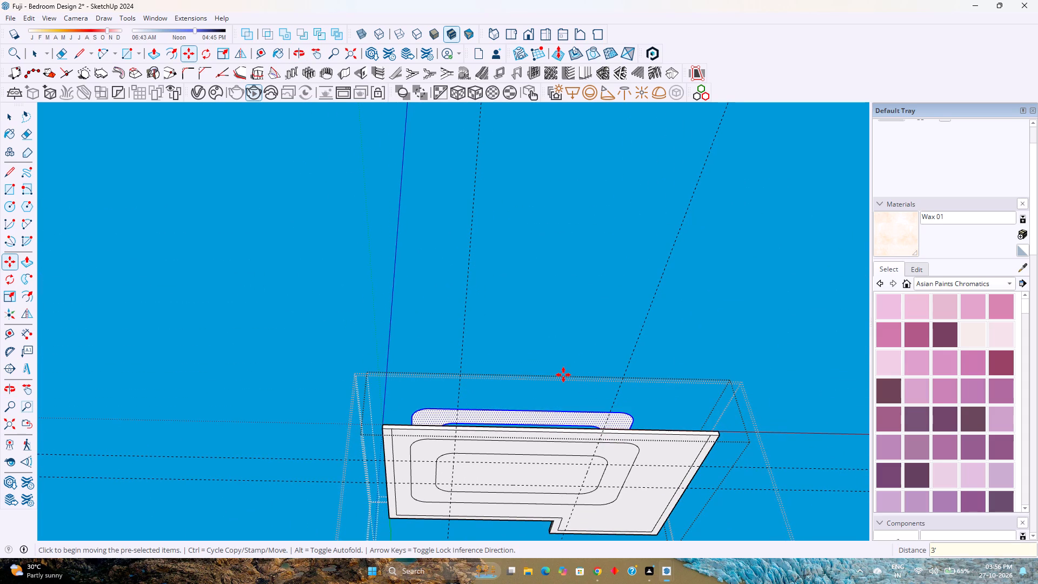
key("Return")
Make the copied ring face and its edges above the ceiling into a group.
middle_click_drag(544, 448, 506, 392, "shift")
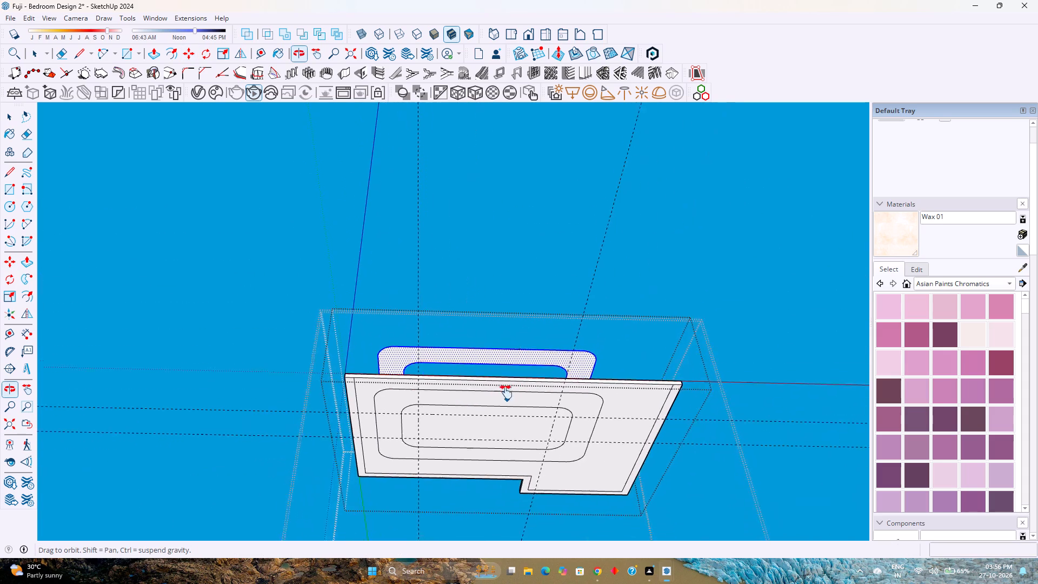
middle_click_drag(506, 392, 520, 354, "shift")
key("space")
scroll(583, 380, "up", 5)
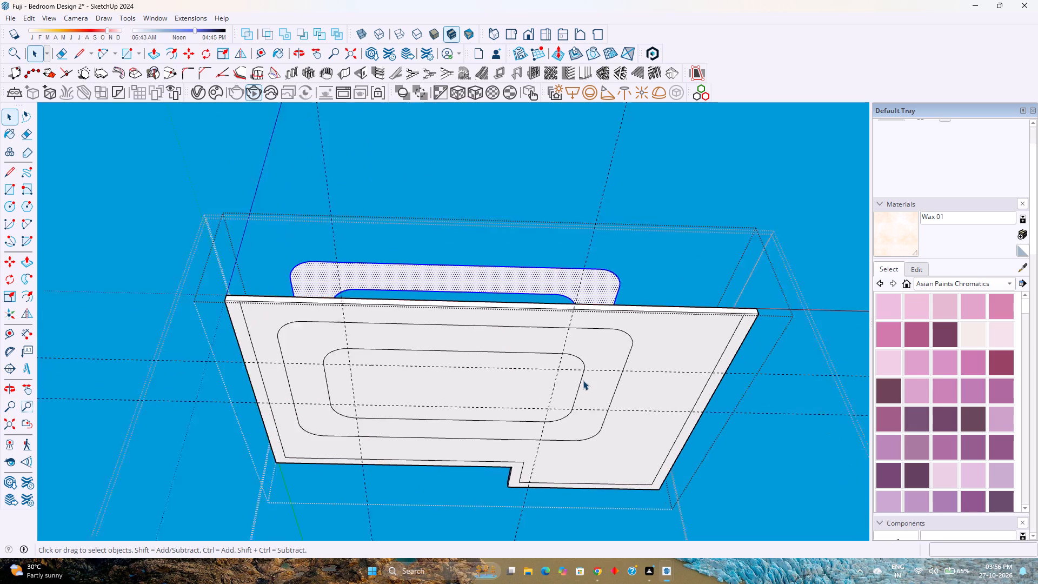
scroll(583, 380, "up", 1)
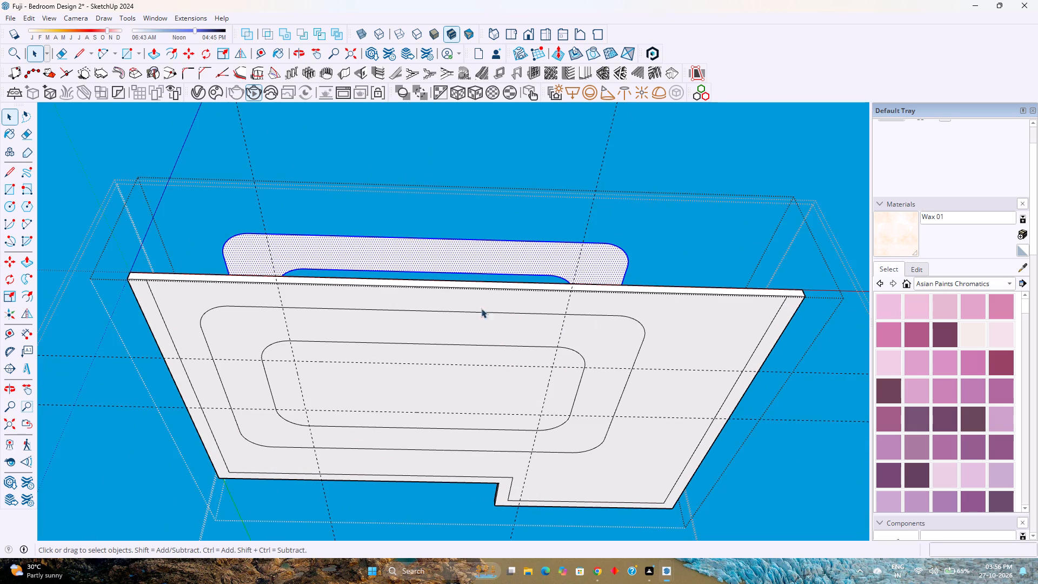
right_click(456, 264)
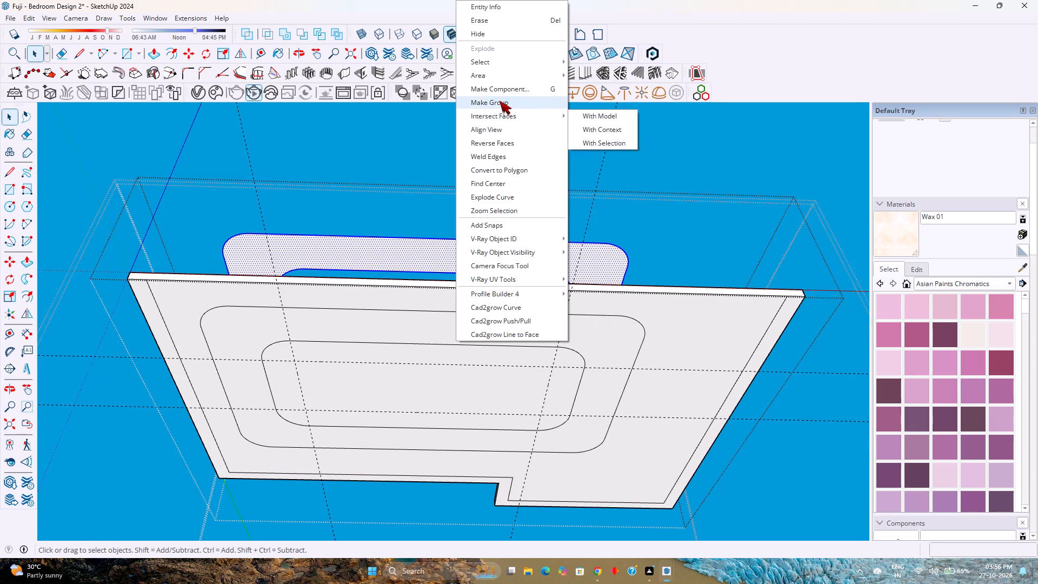
left_click(500, 101)
Erase both original rounded rectangle outlines from the ceiling face, along with the two lengthwise construction guides.
left_click(463, 390)
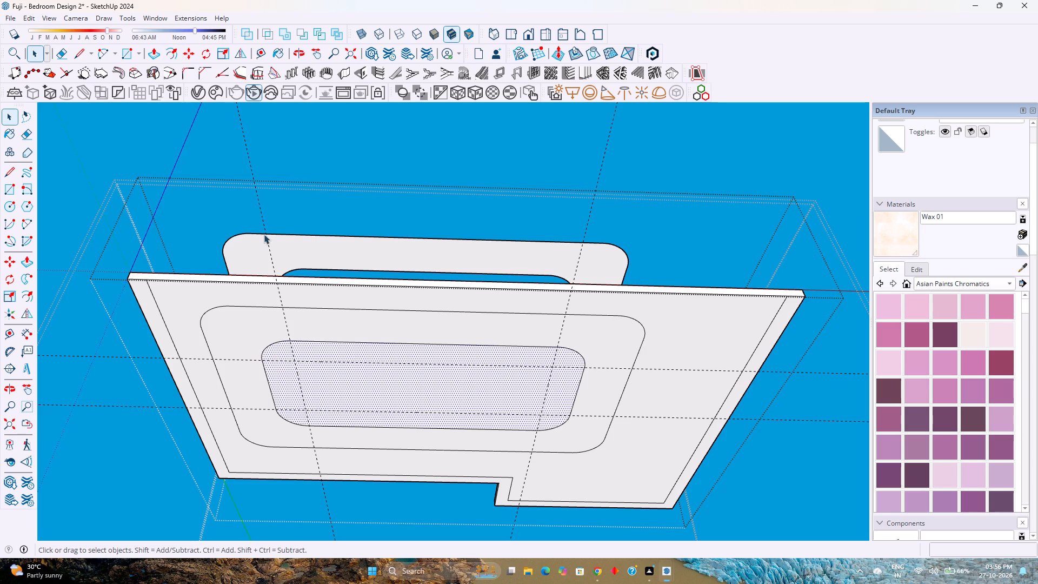
left_click(372, 324)
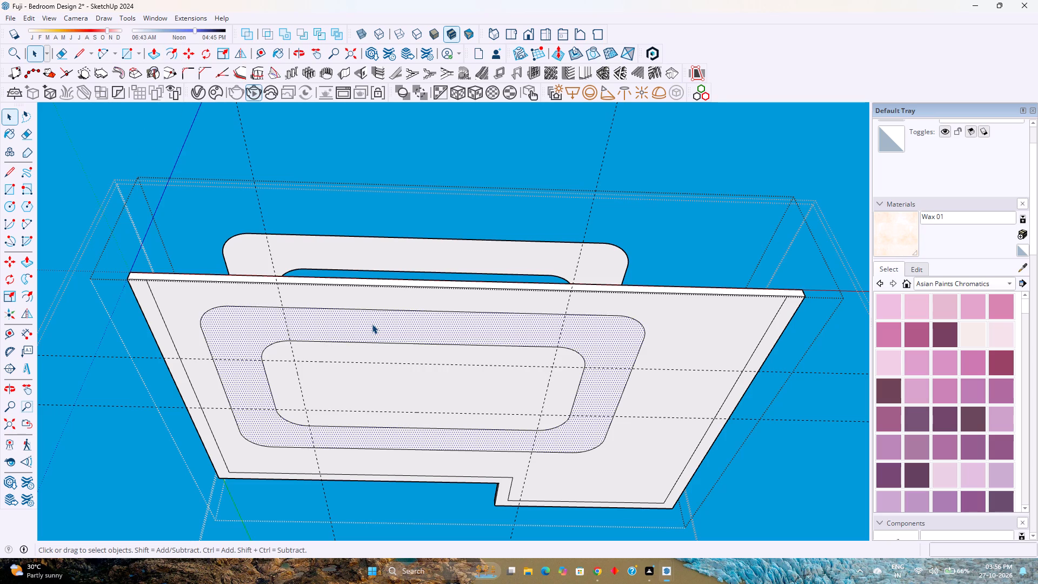
key("e")
left_click(372, 309)
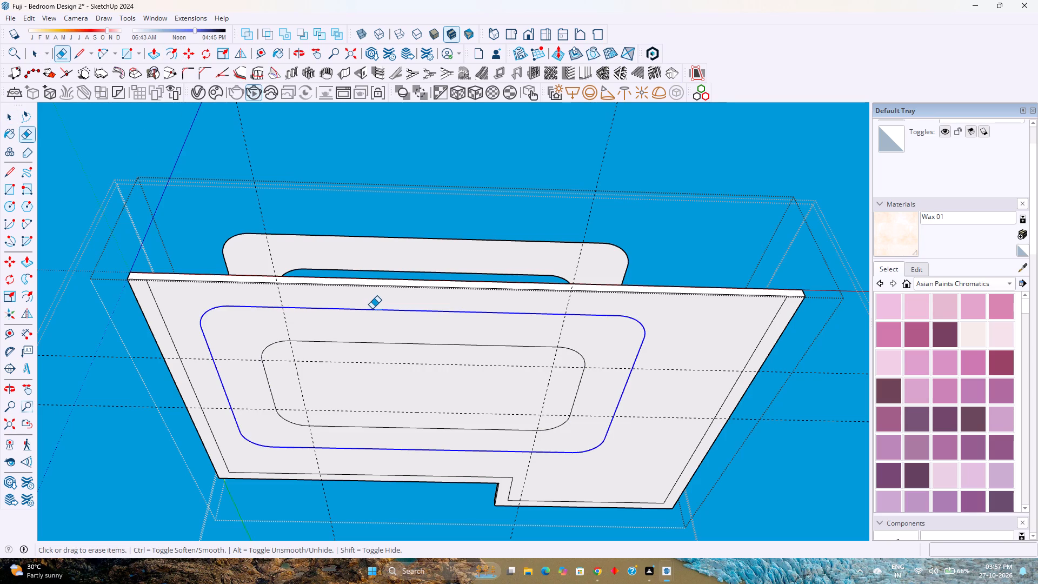
left_click(365, 342)
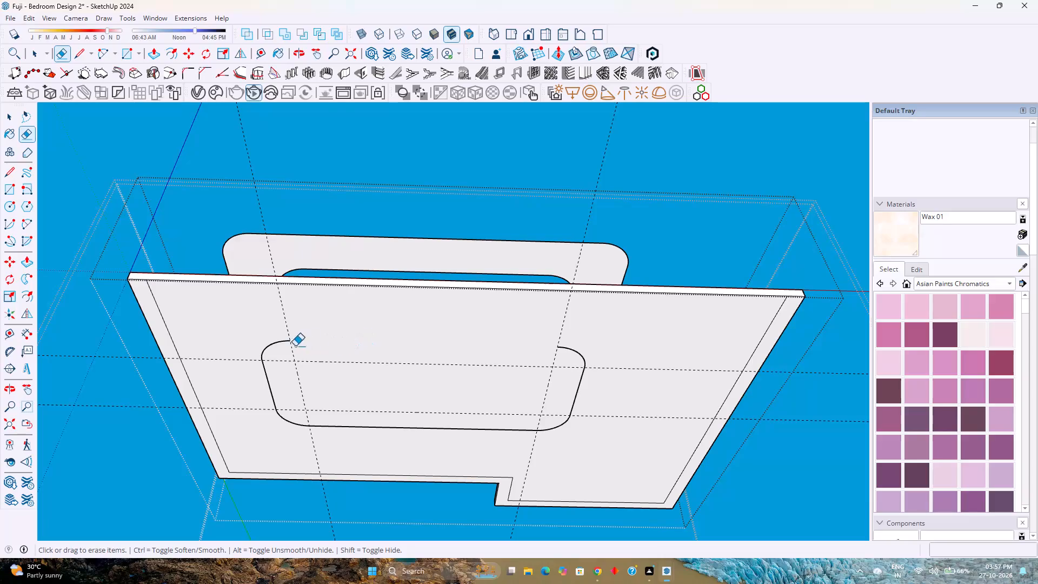
left_click(269, 346)
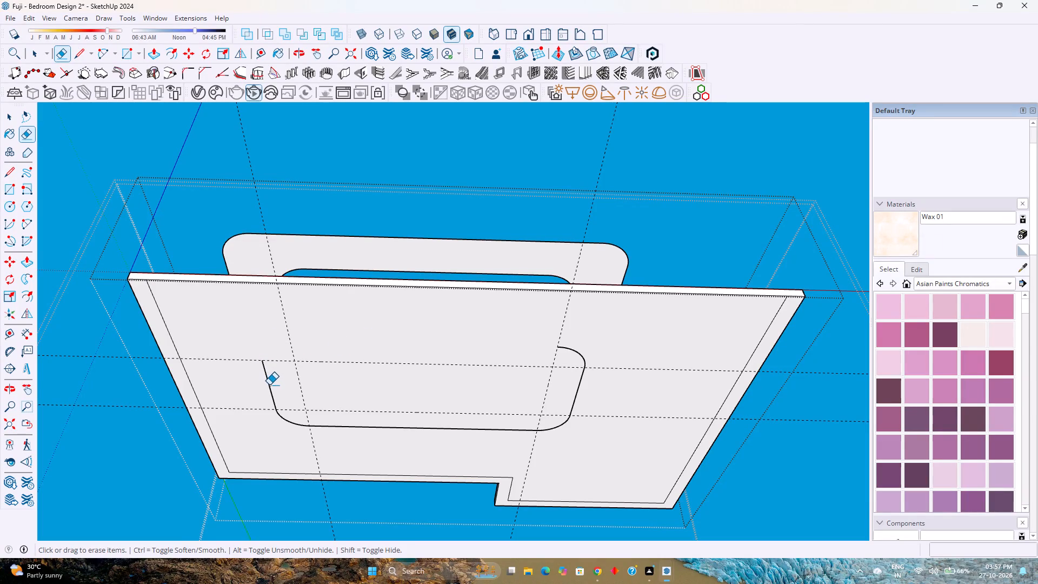
left_click(269, 385)
left_click(286, 419)
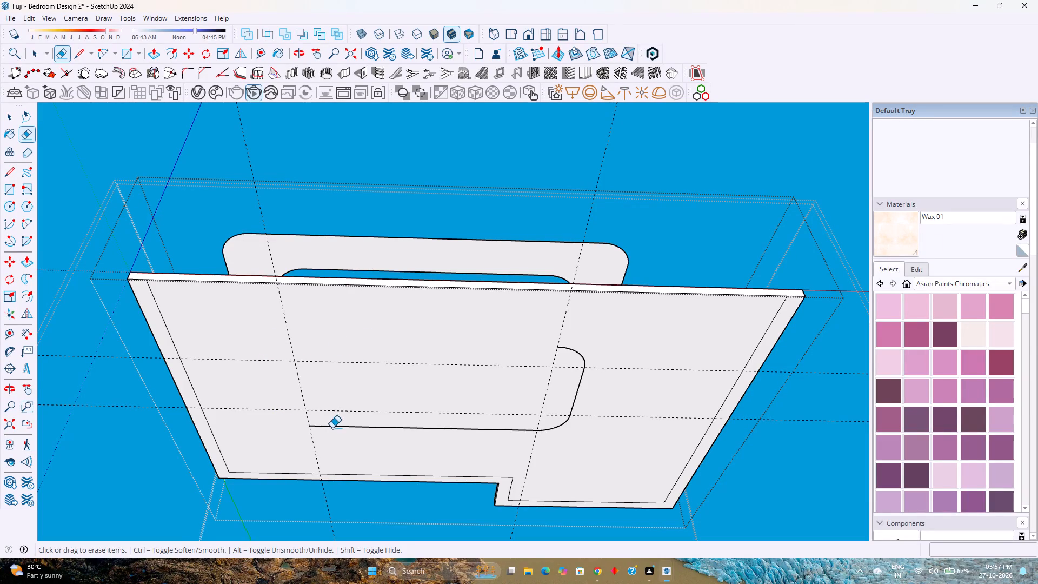
left_click(332, 427)
left_click(630, 370)
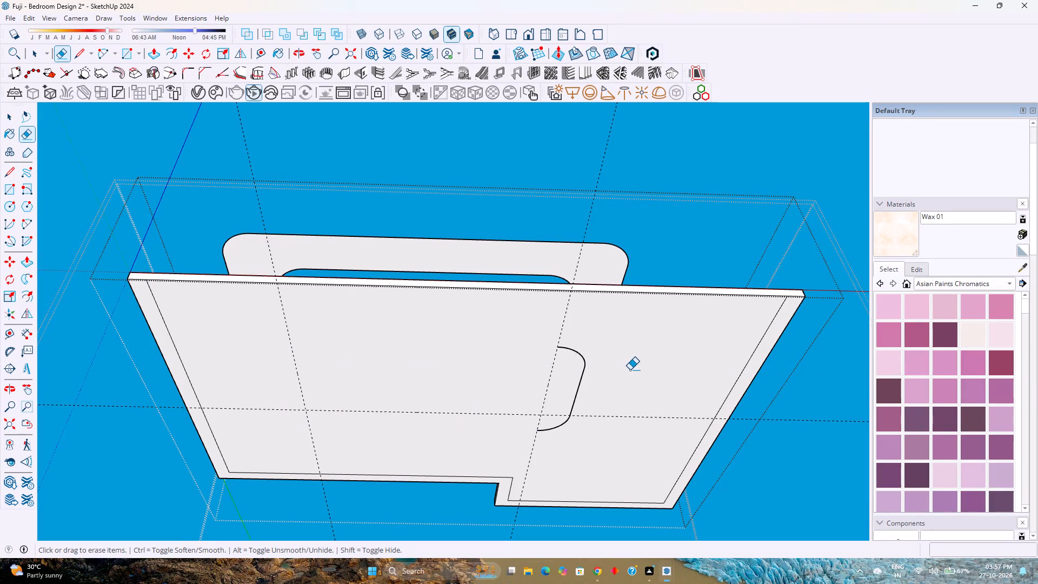
left_click(616, 417)
left_click(578, 386)
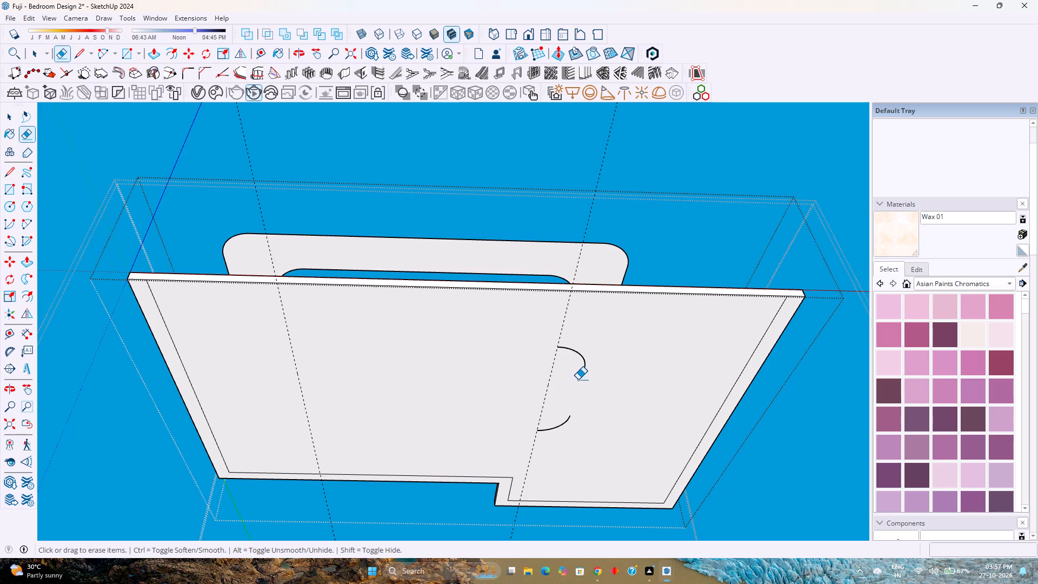
left_click(580, 356)
left_click(564, 423)
key("space")
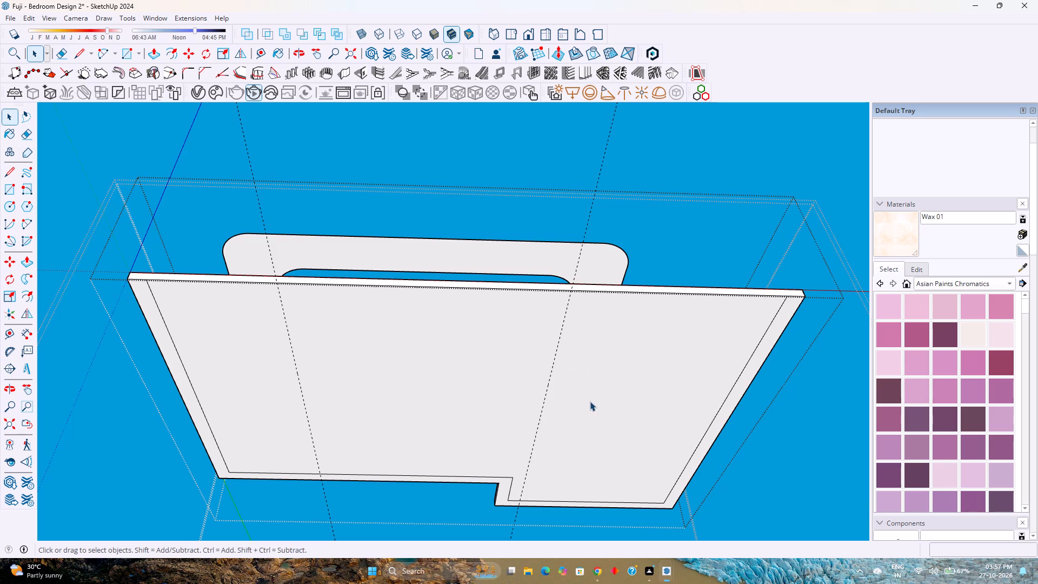
Move the grouped ring 5' straight down along the vertical axis, bringing it below the ceiling.
left_click(590, 268)
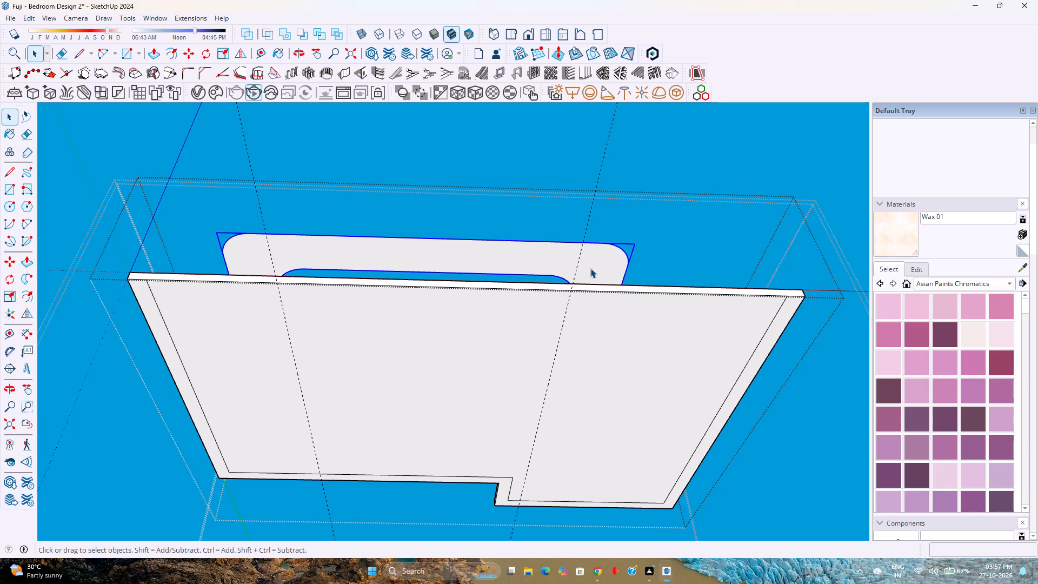
key("m")
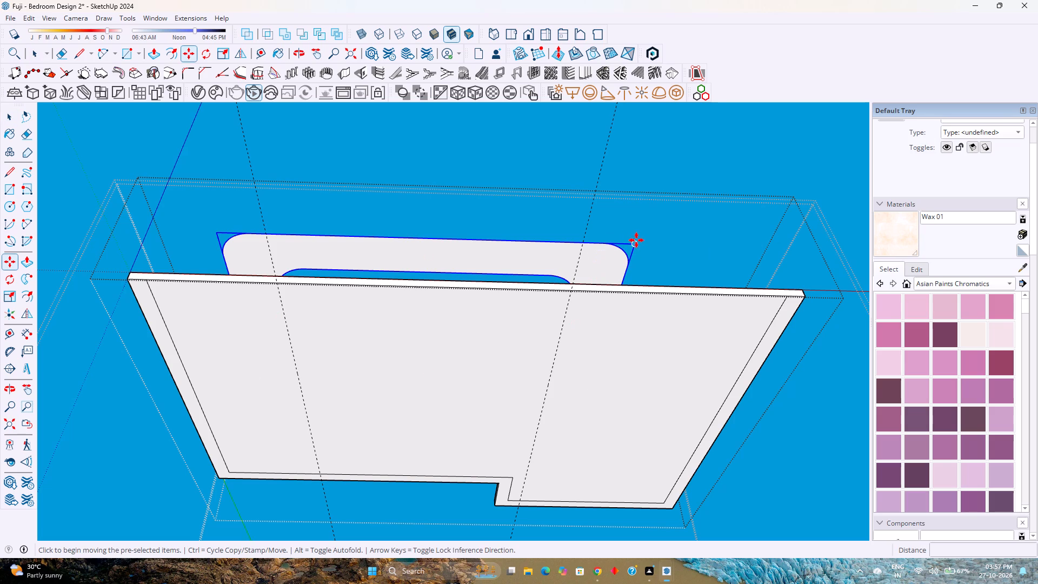
left_click(636, 241)
key("Up")
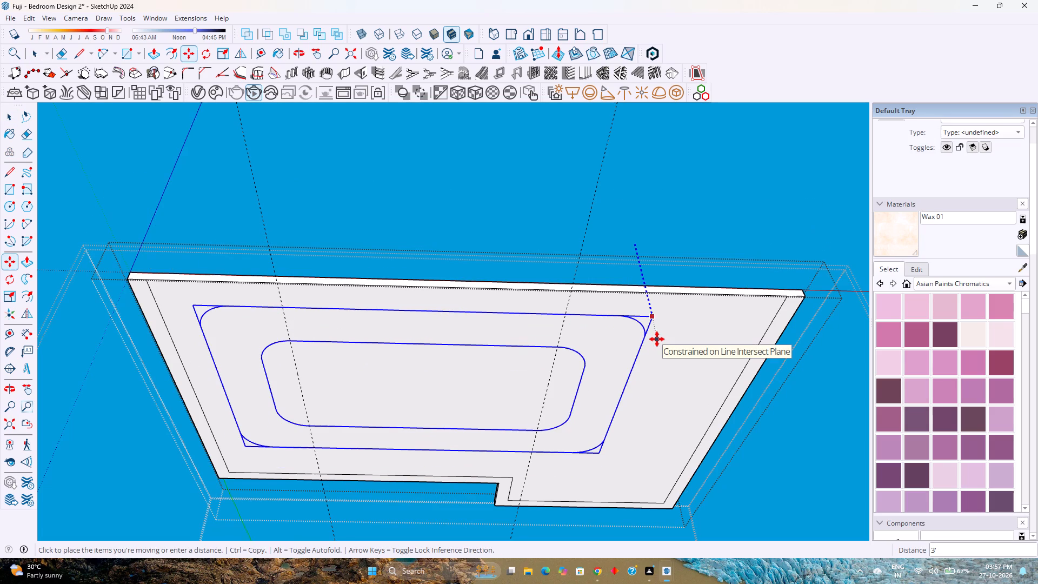
key("5")
key("apostrophe")
key("Return")
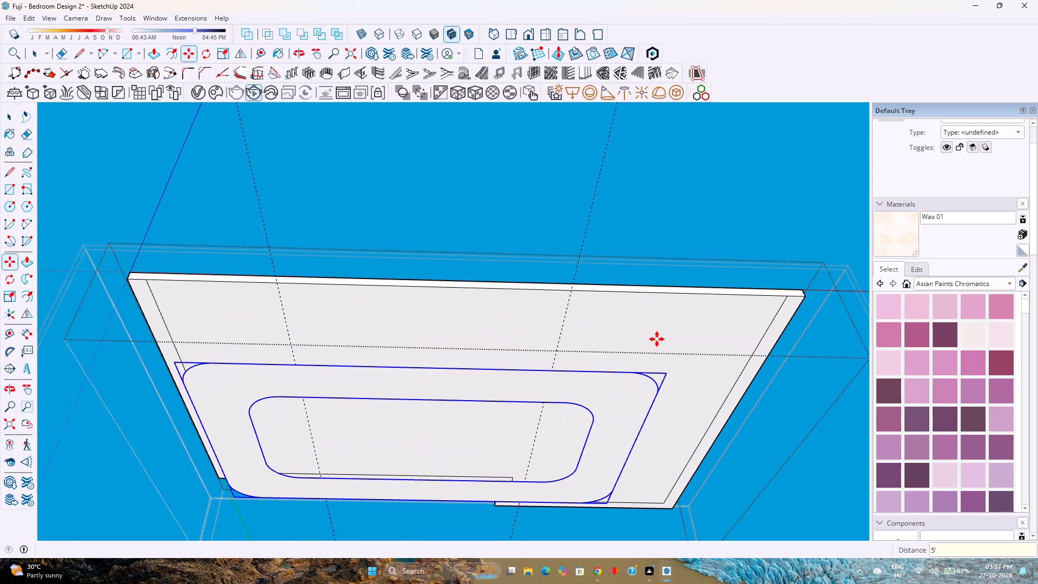
Change the distance of the grouped ring's downward move to 3'.
middle_click_drag(623, 370, 567, 502)
middle_click(567, 502)
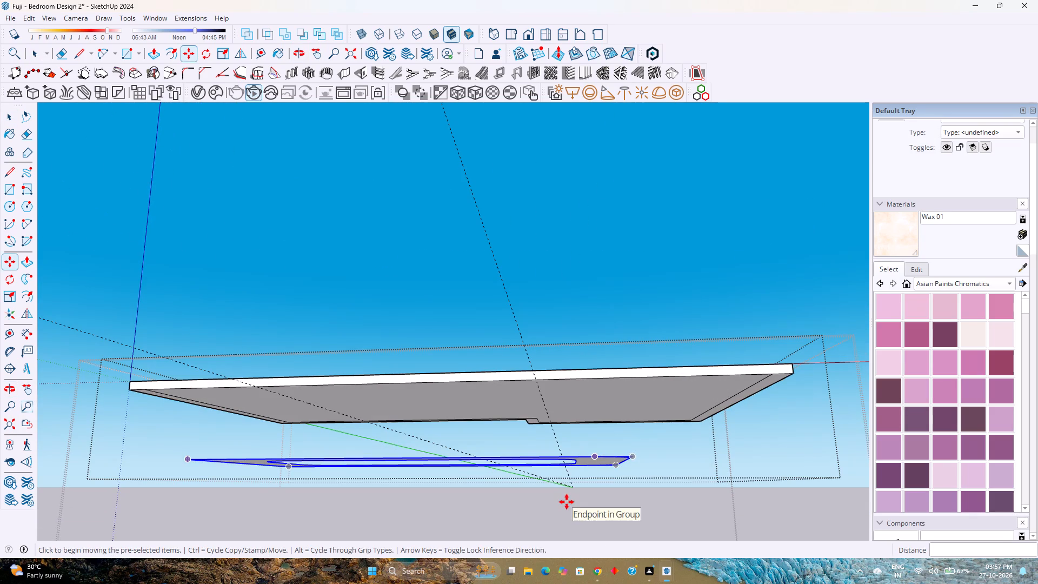
key("3")
key("apostrophe")
key("Return")
Inside the ring group, extrude the rounded ring face 2" downward, away from the ceiling.
middle_click_drag(535, 431, 531, 376)
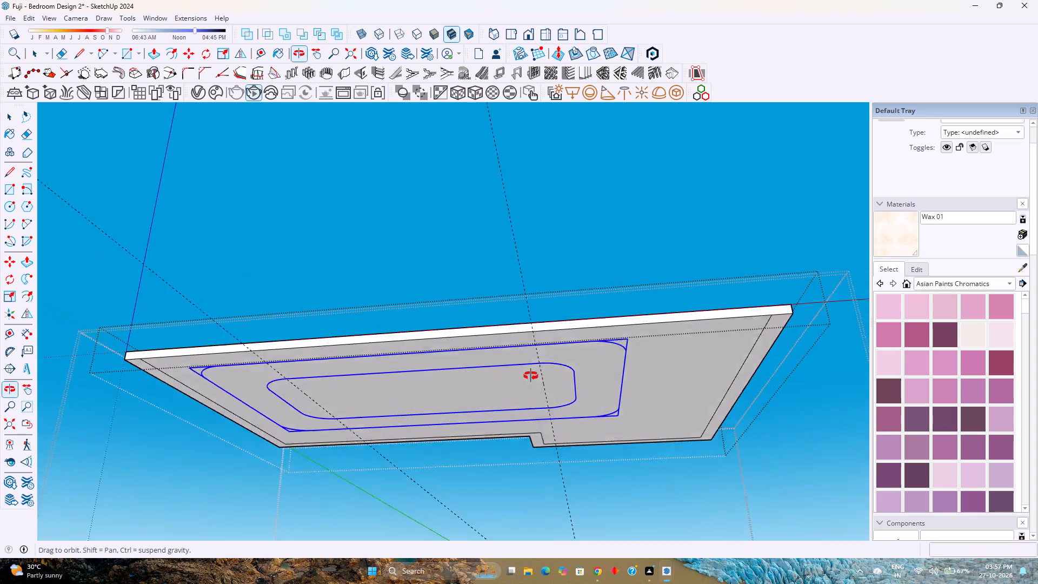
middle_click_drag(531, 376, 538, 364)
middle_click(540, 362)
key("space")
scroll(609, 370, "up", 2)
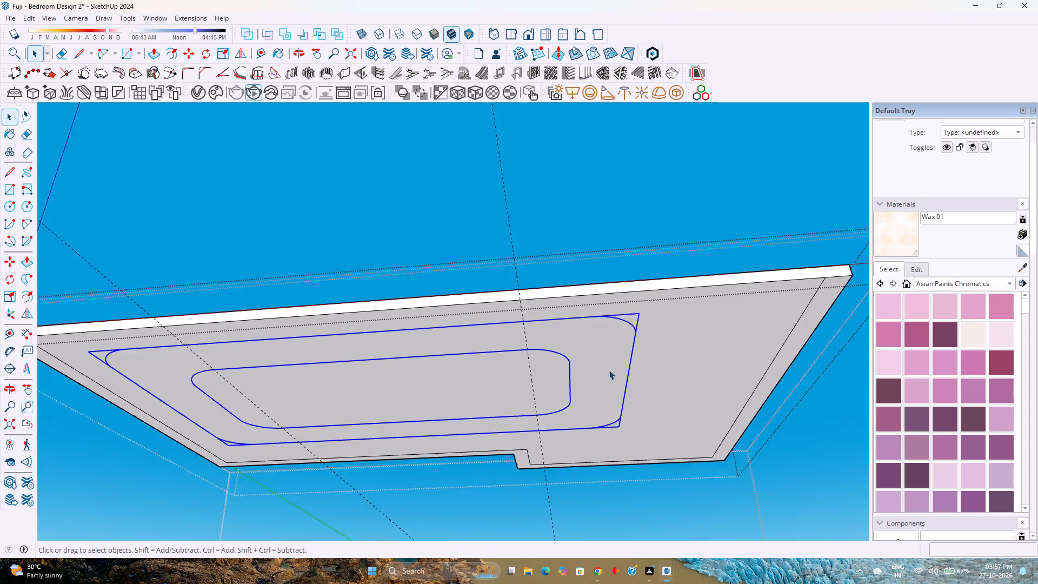
scroll(609, 370, "up", 1)
double_click(609, 370)
scroll(609, 370, "up", 2)
key("p")
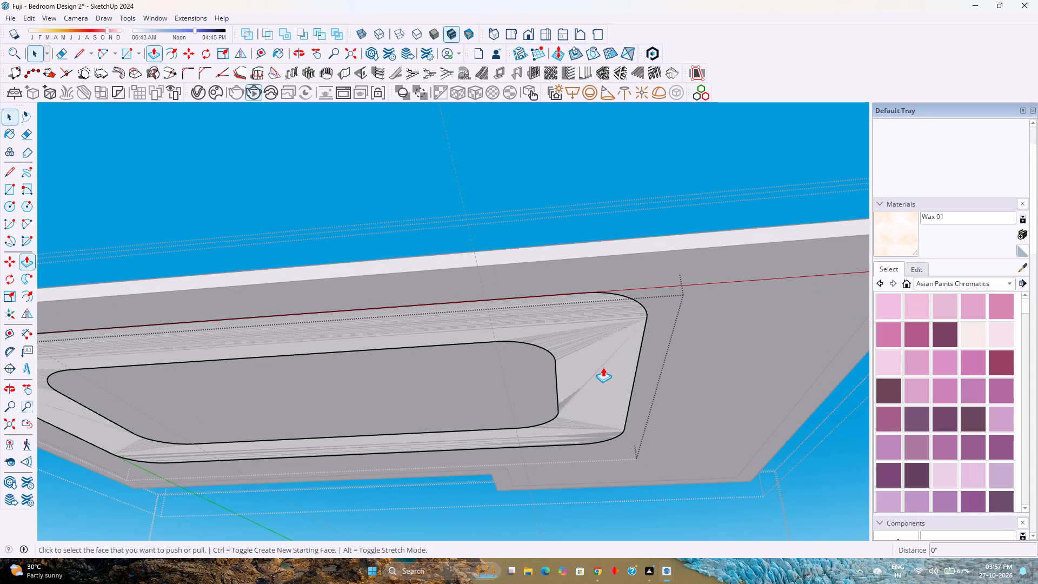
left_click(603, 367)
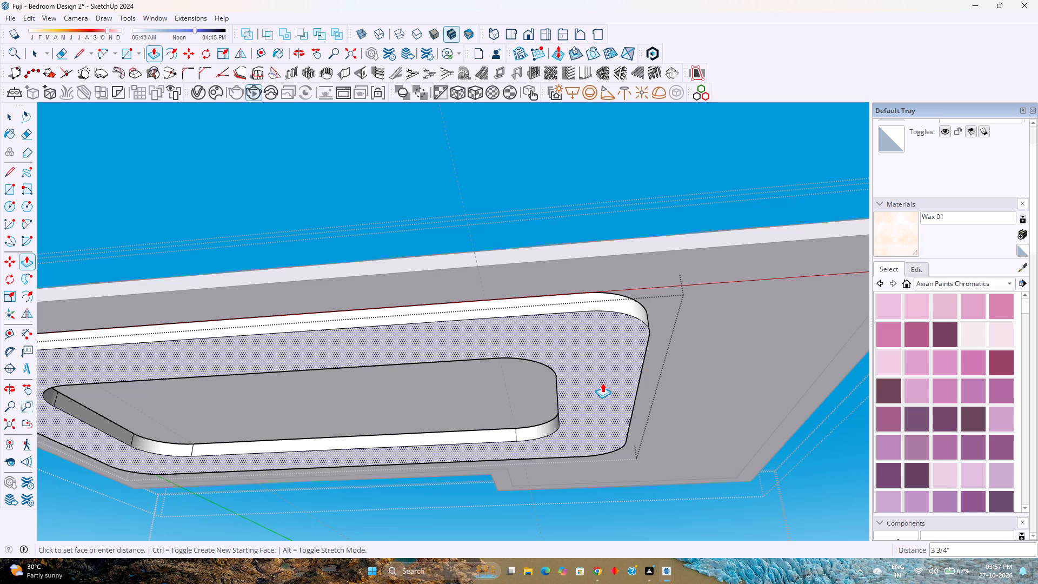
key("2")
key("Return")
key("space")
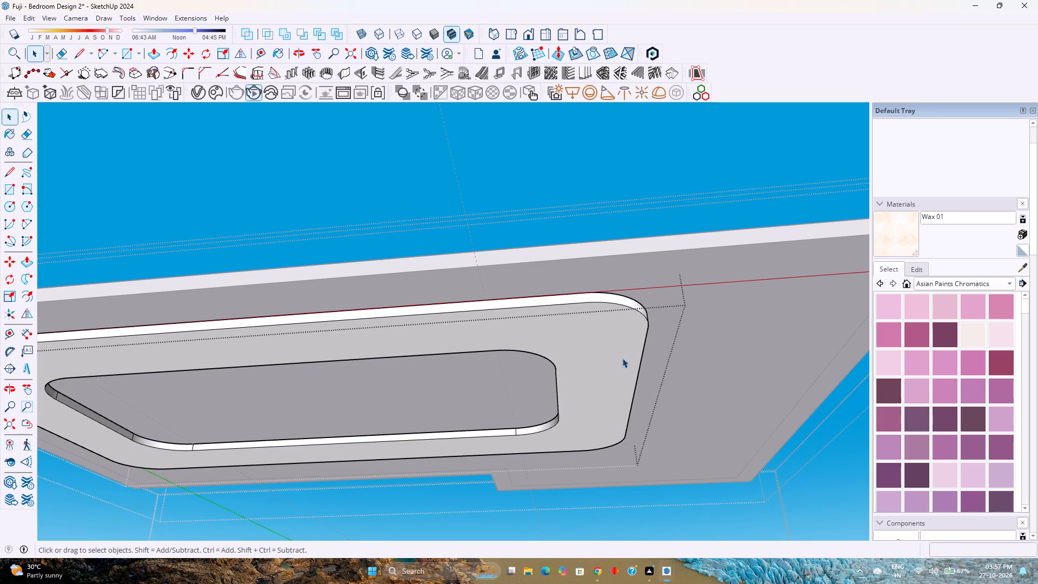
scroll(622, 358, "down", 2)
key("Escape")
Move the thickened ring group 5' straight up along the vertical axis, clear of the ceiling.
left_click(623, 350)
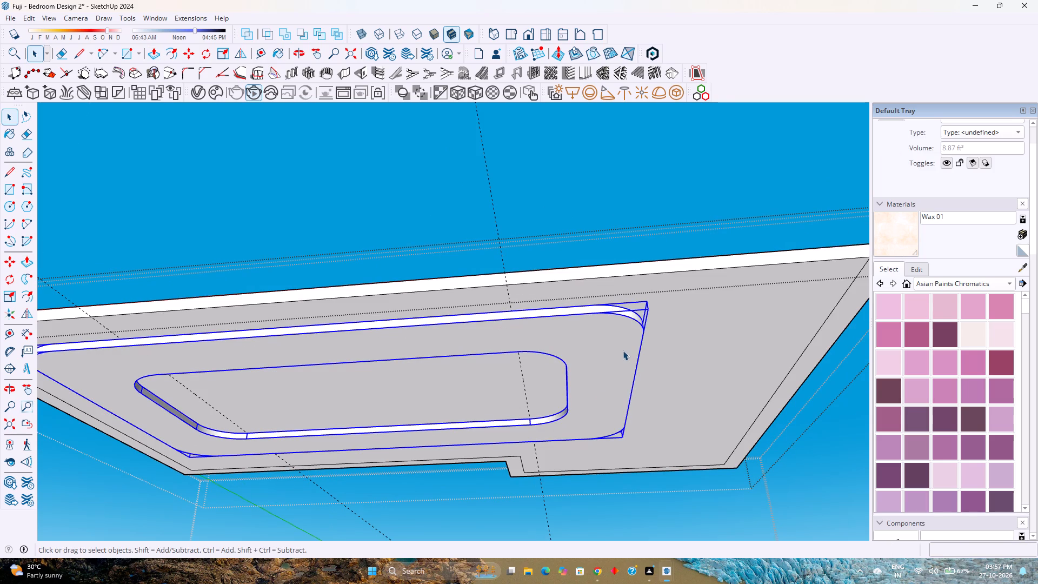
key("m")
left_click(645, 310)
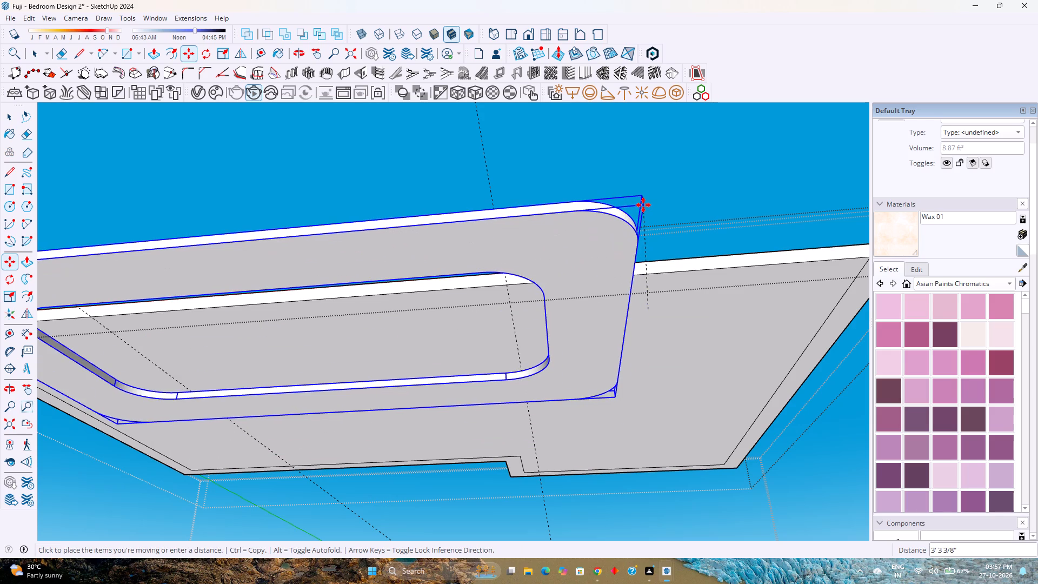
key("Up")
type("5'")
key("Return")
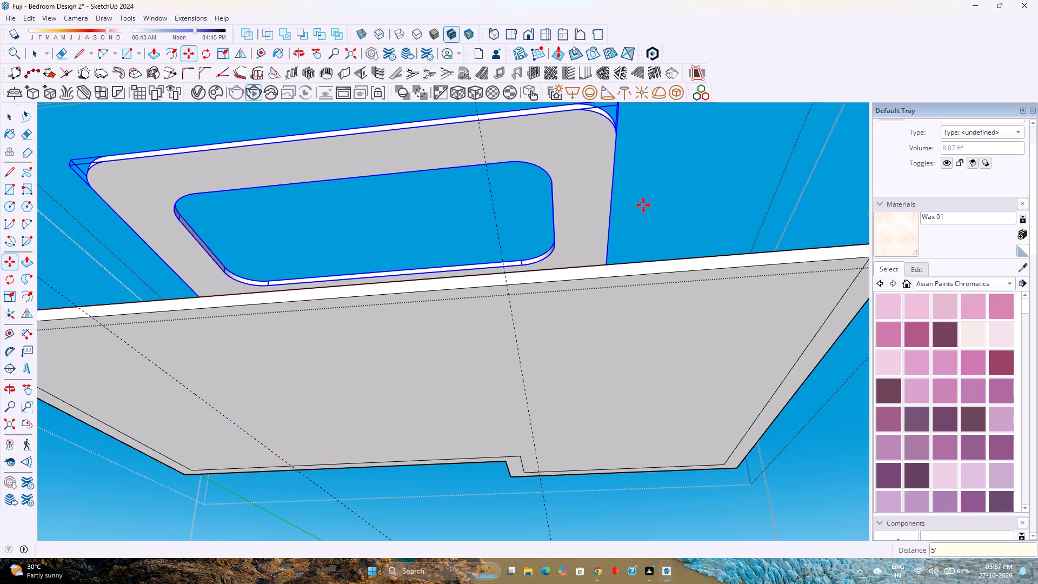
key("space")
Inside the raised ring group, select the top face with its bounding edges and weld the edges into continuous outlines.
scroll(645, 205, "down", 1)
middle_click_drag(645, 205, 648, 210)
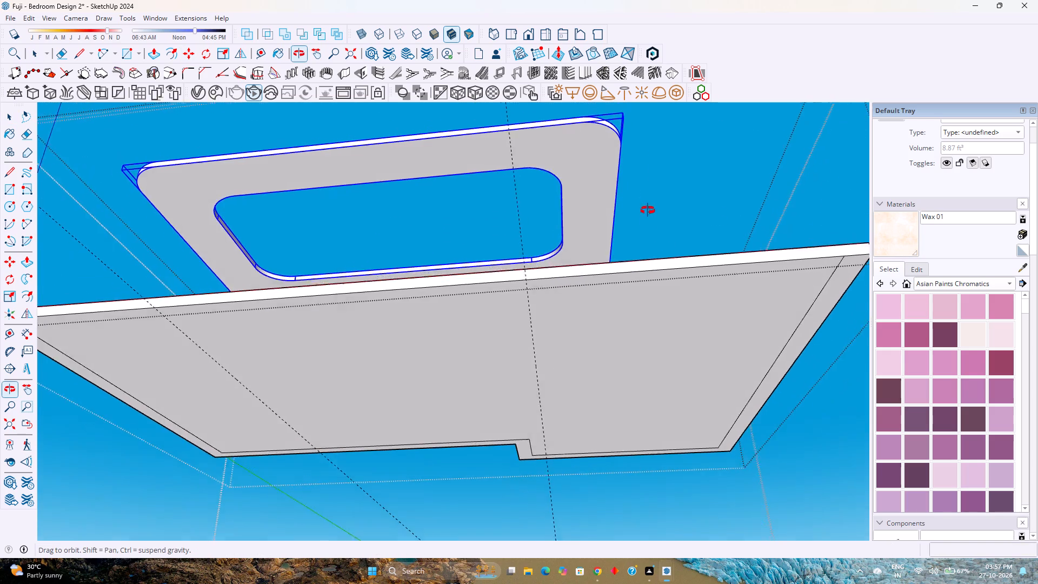
middle_click_drag(648, 210, 683, 327)
middle_click(683, 327)
scroll(647, 355, "up", 2)
middle_click_drag(647, 355, 669, 417)
middle_click(669, 417)
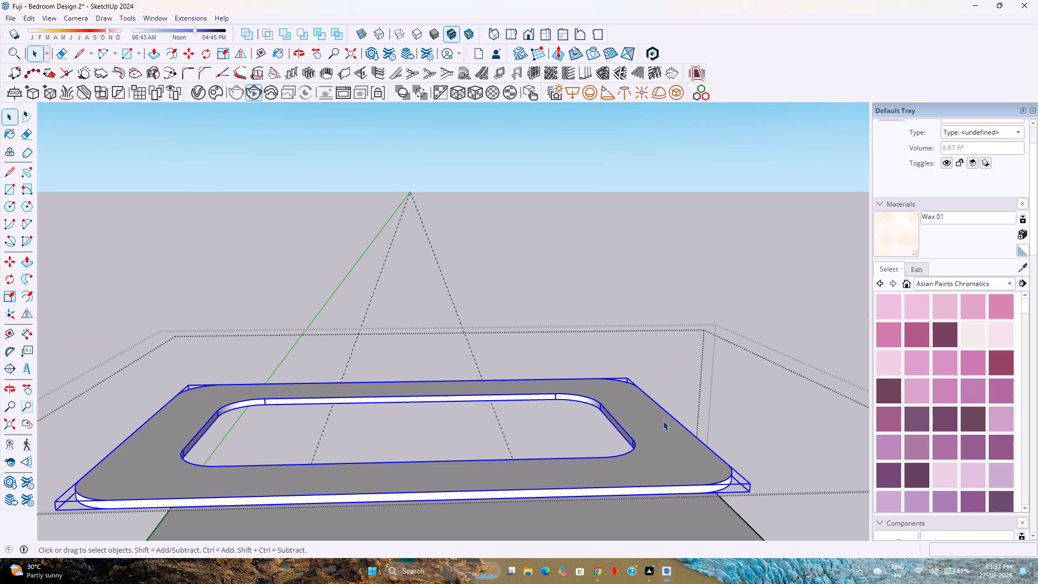
double_click(663, 421)
scroll(662, 421, "up", 3)
middle_click_drag(662, 421, 667, 435)
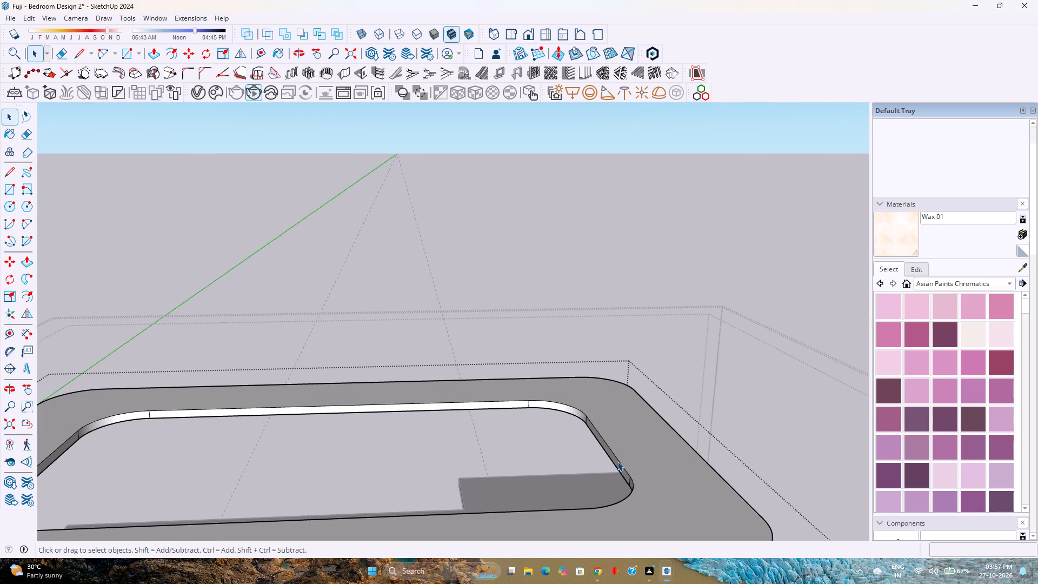
left_click(617, 461)
double_click(622, 454)
scroll(622, 453, "up", 3)
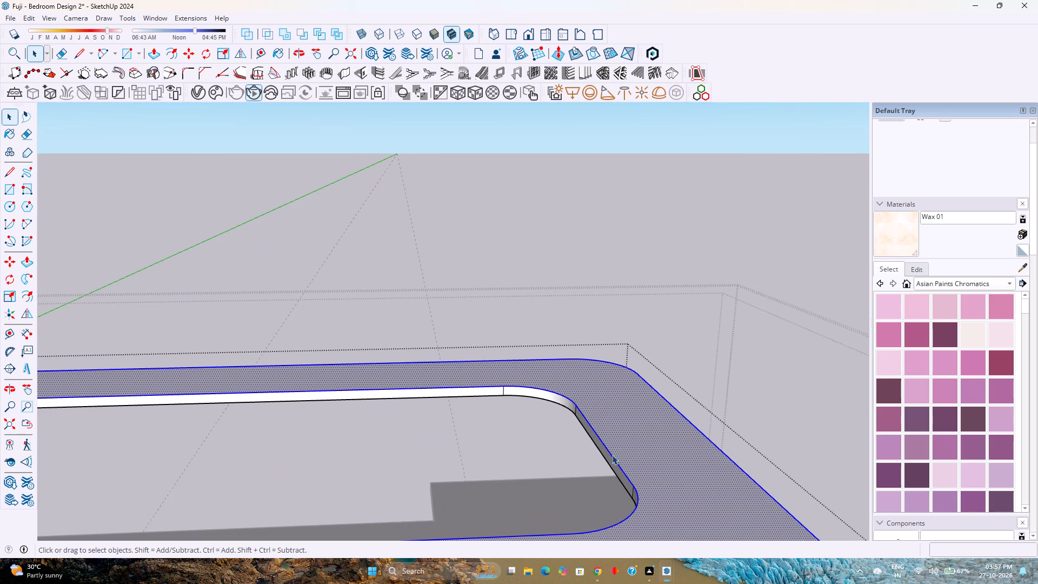
left_click(610, 456)
double_click(550, 380)
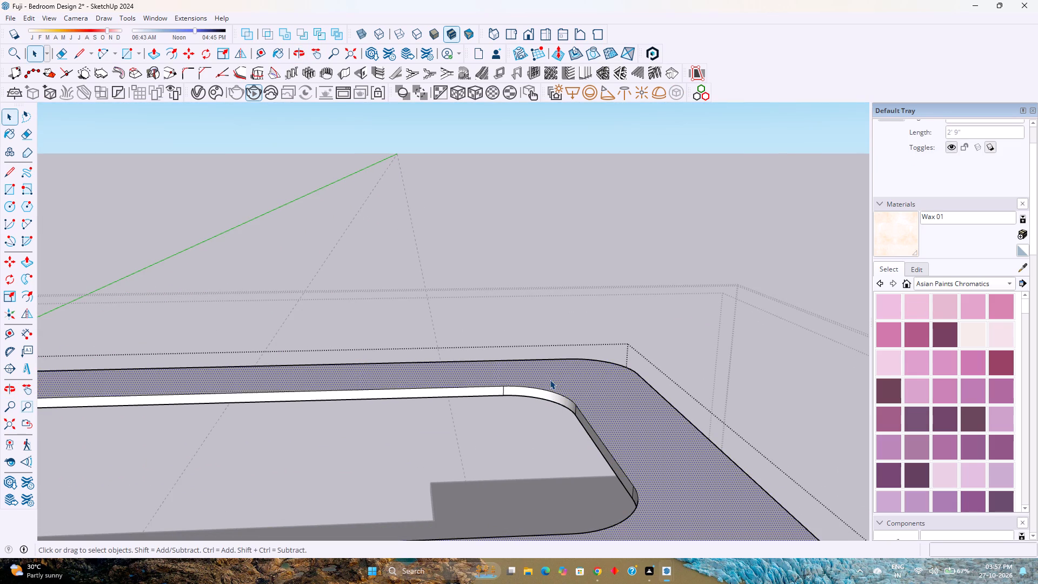
right_click(550, 380)
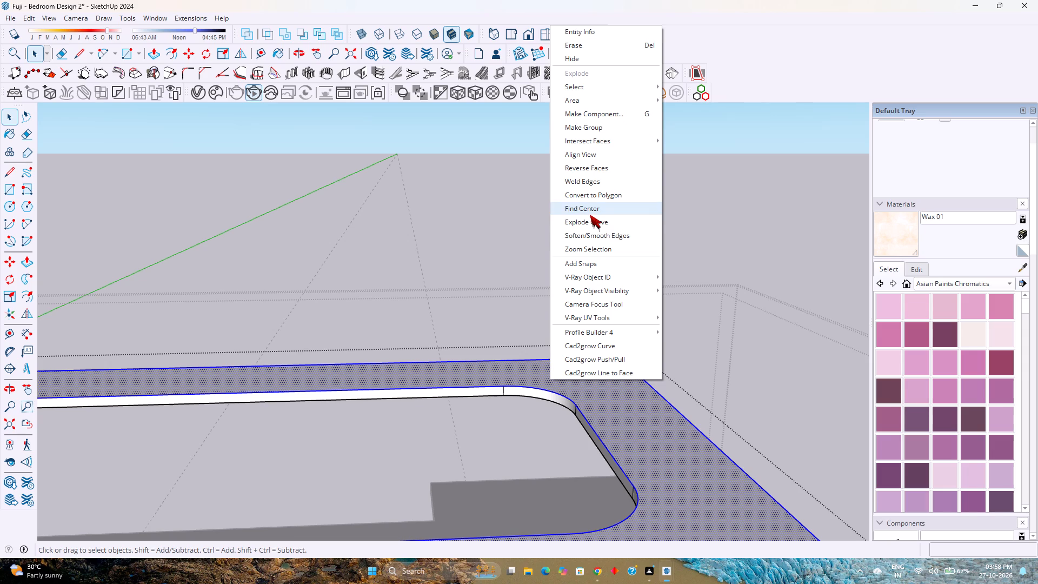
left_click(583, 184)
left_click(580, 387)
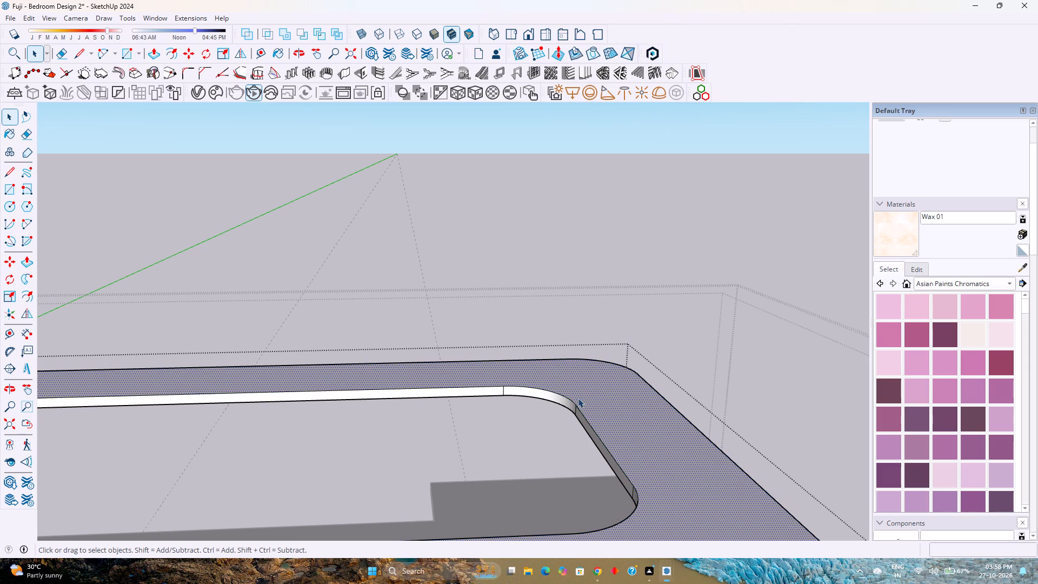
Offset the welded inner outline of the ring's top face outward by 1.5".
left_click(576, 402)
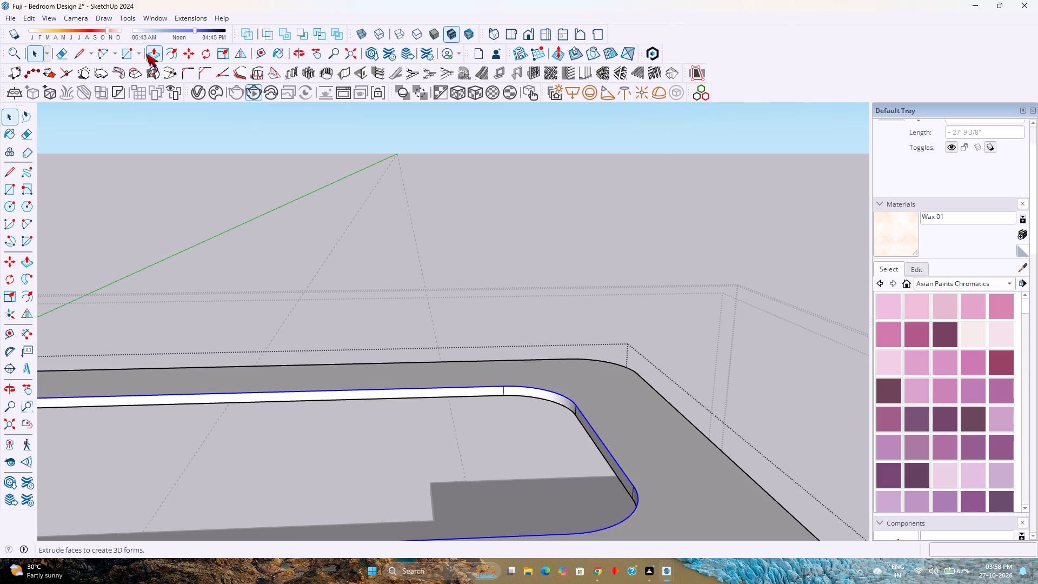
left_click(167, 56)
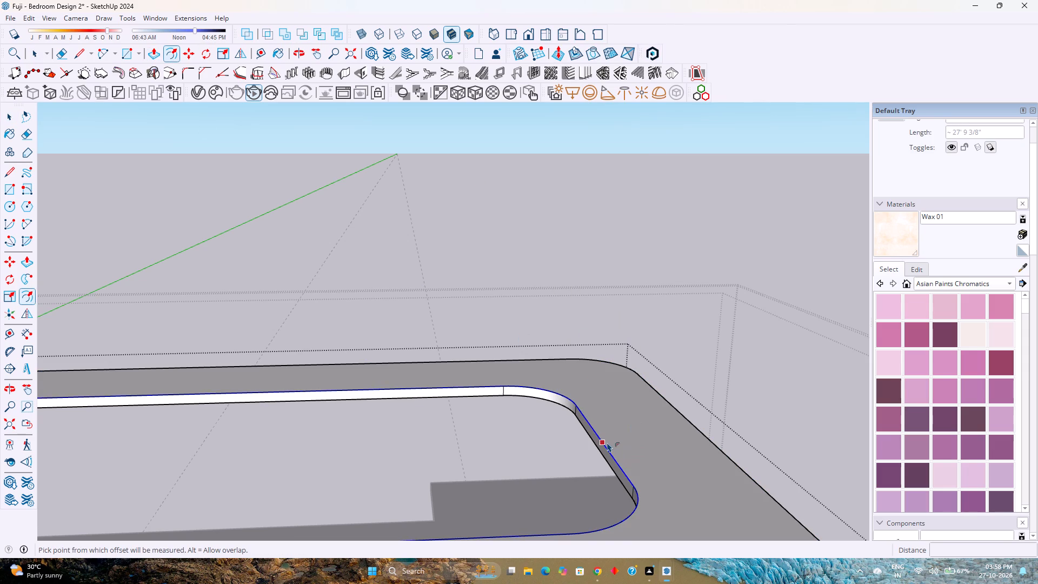
left_click(607, 442)
scroll(613, 435, "up", 6)
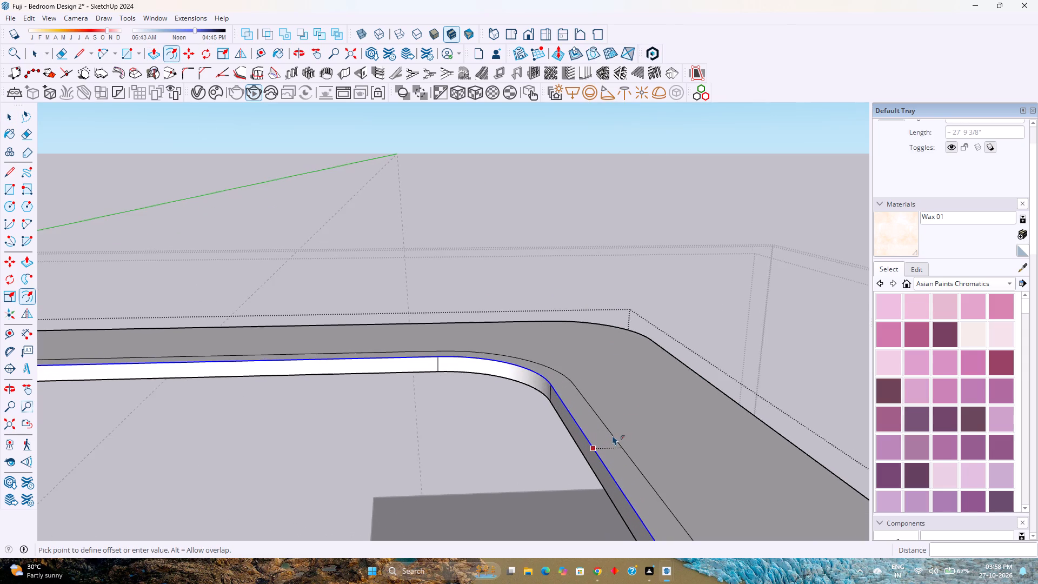
scroll(613, 435, "up", 3)
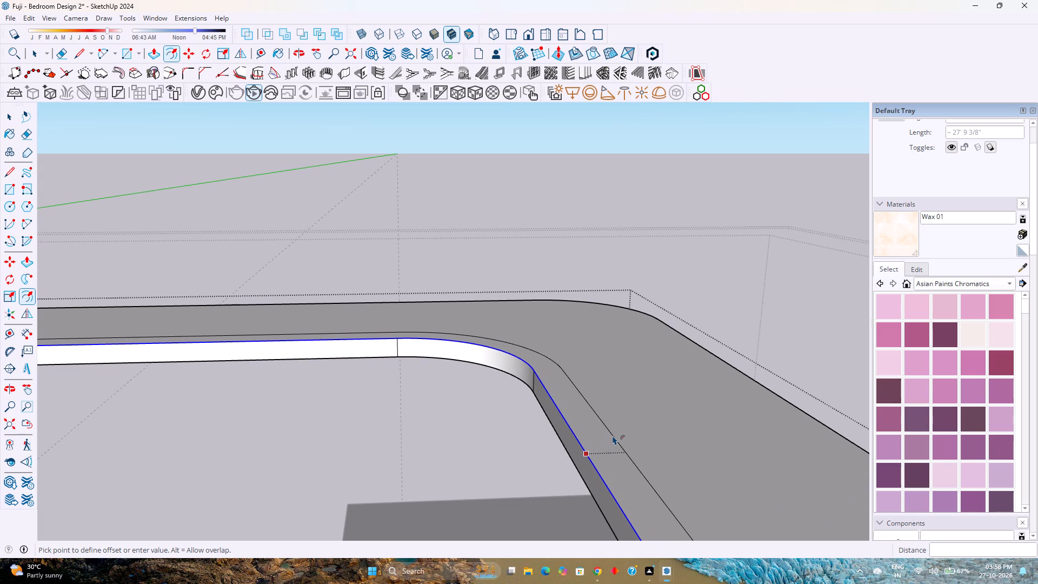
key("1")
key("Return")
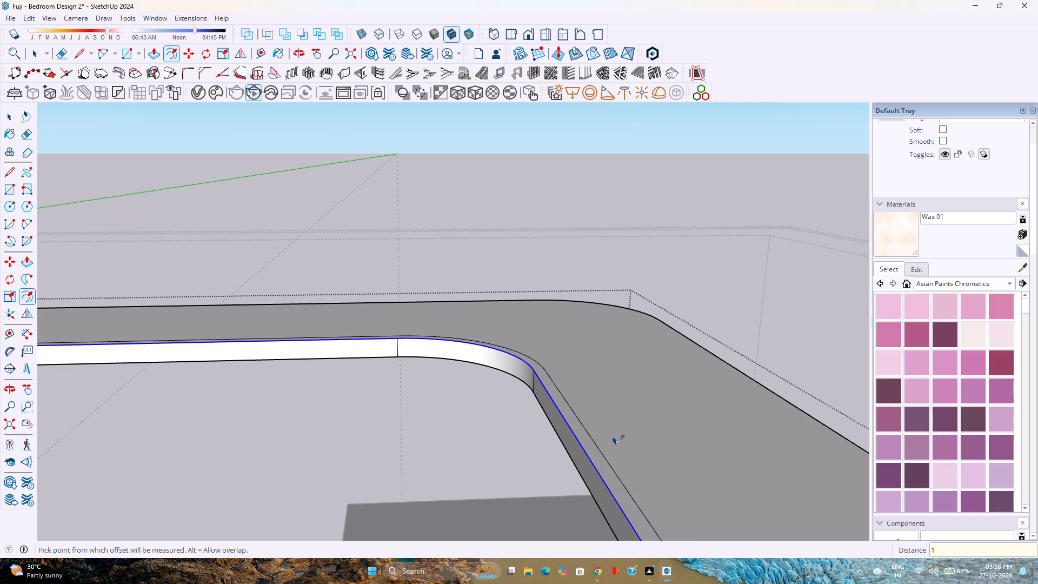
type("1.5\"")
key("Return")
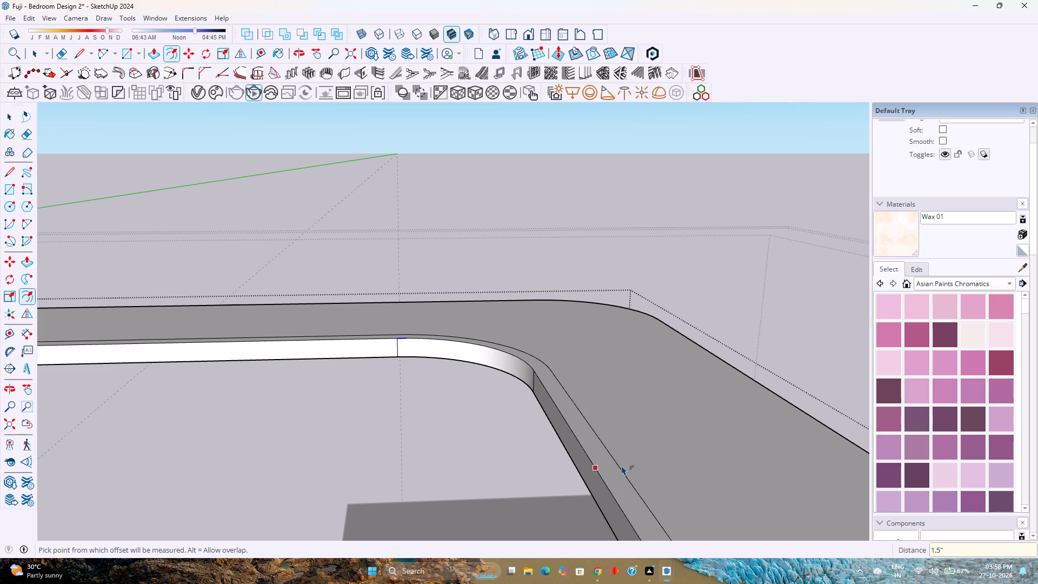
key("Escape")
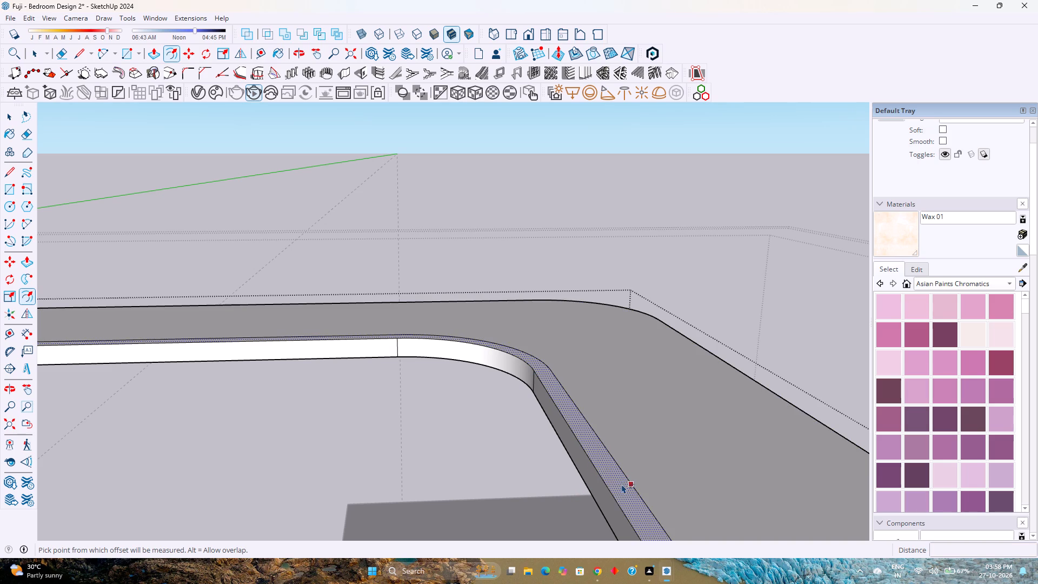
Offset the new outline around the ring's opening a further 1" outward.
left_click(630, 482)
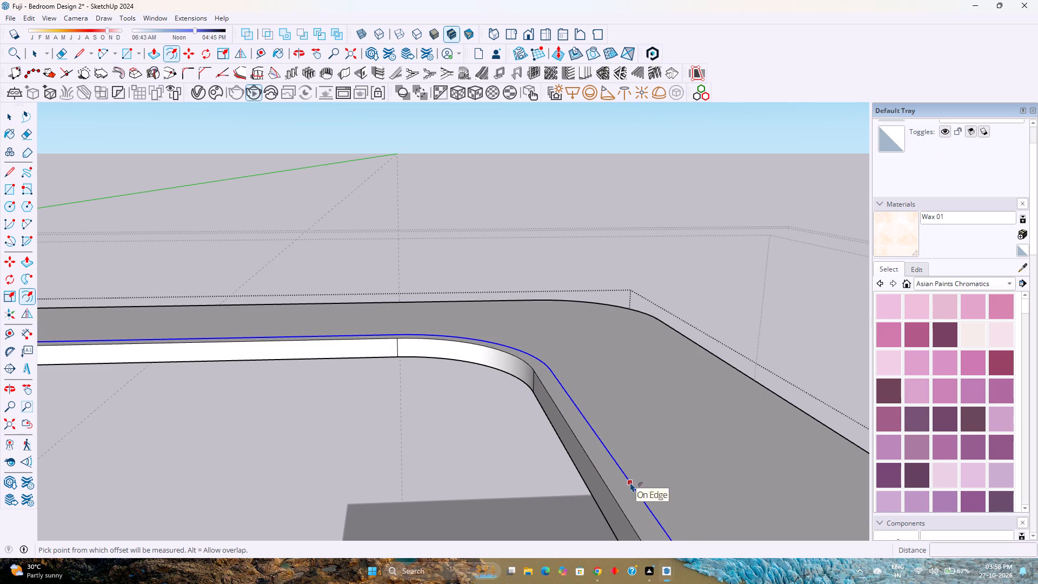
key("1")
key("Return")
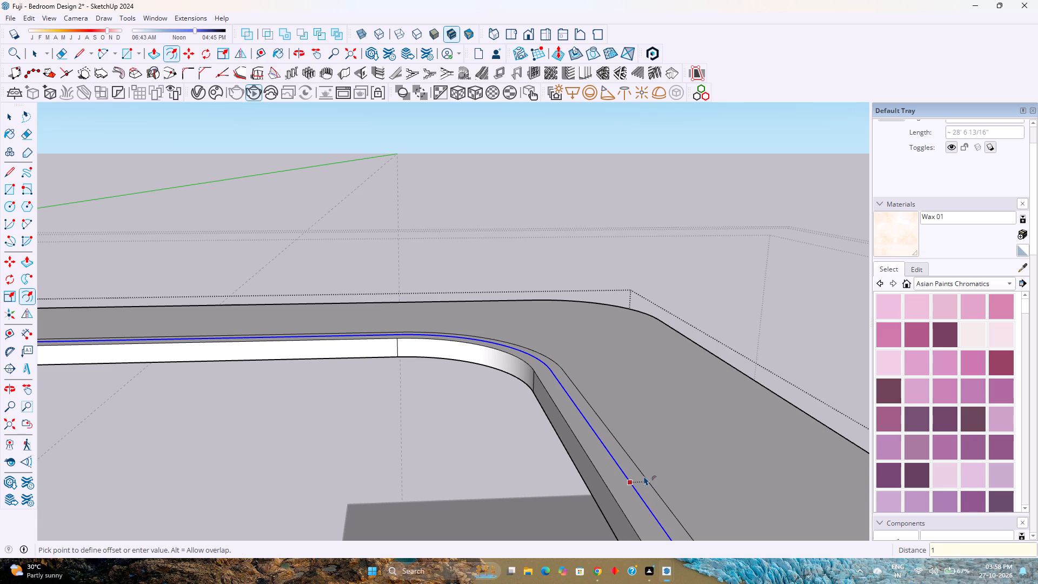
Extrude the 1.5" strip bordering the ring's opening upward by 0.5".
scroll(649, 474, "down", 2)
middle_click_drag(608, 524, 577, 495)
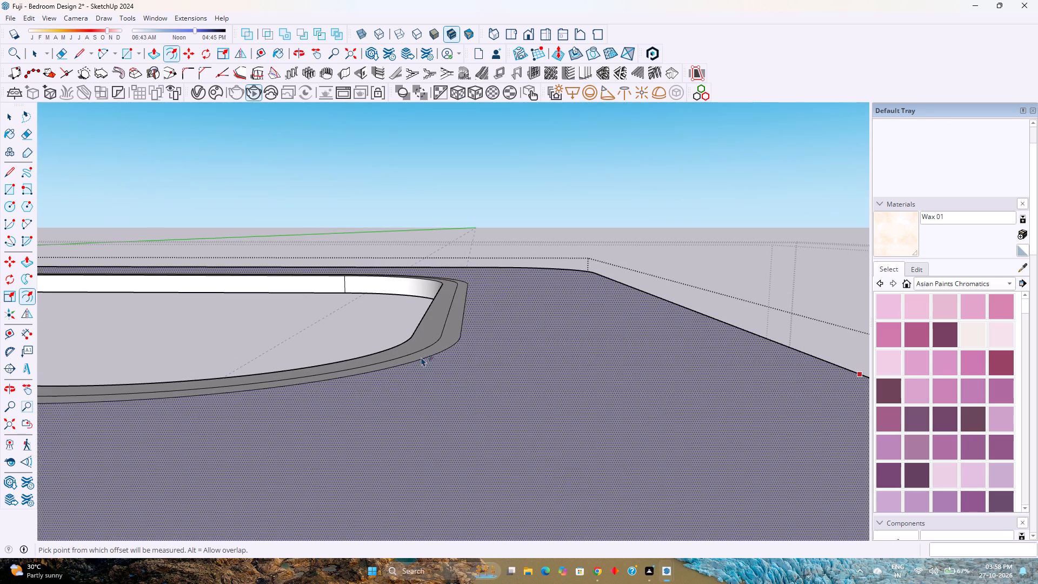
key("p")
key("Escape")
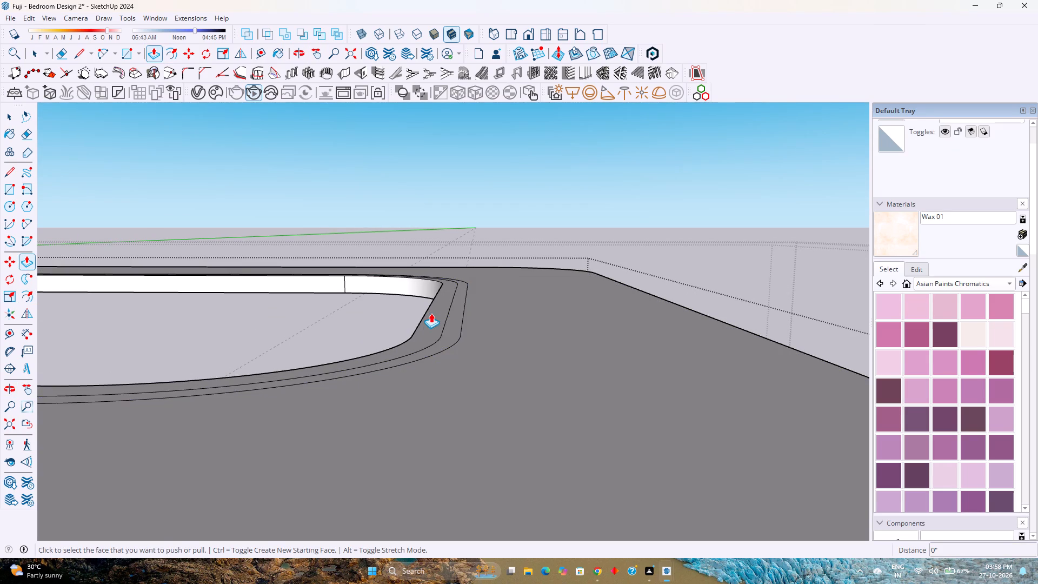
left_click(439, 321)
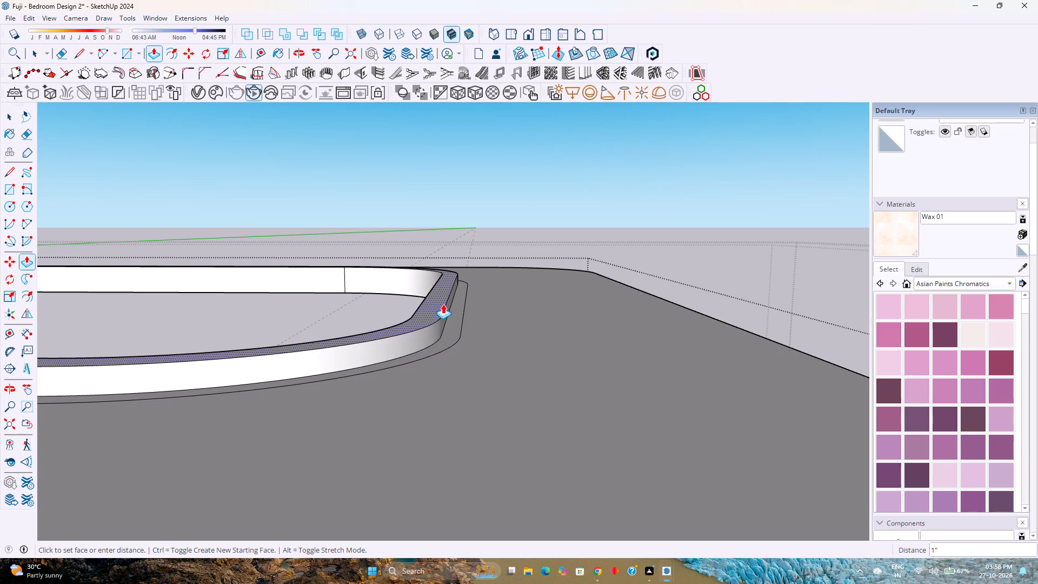
scroll(443, 304, "down", 4)
middle_click_drag(443, 304, 457, 313)
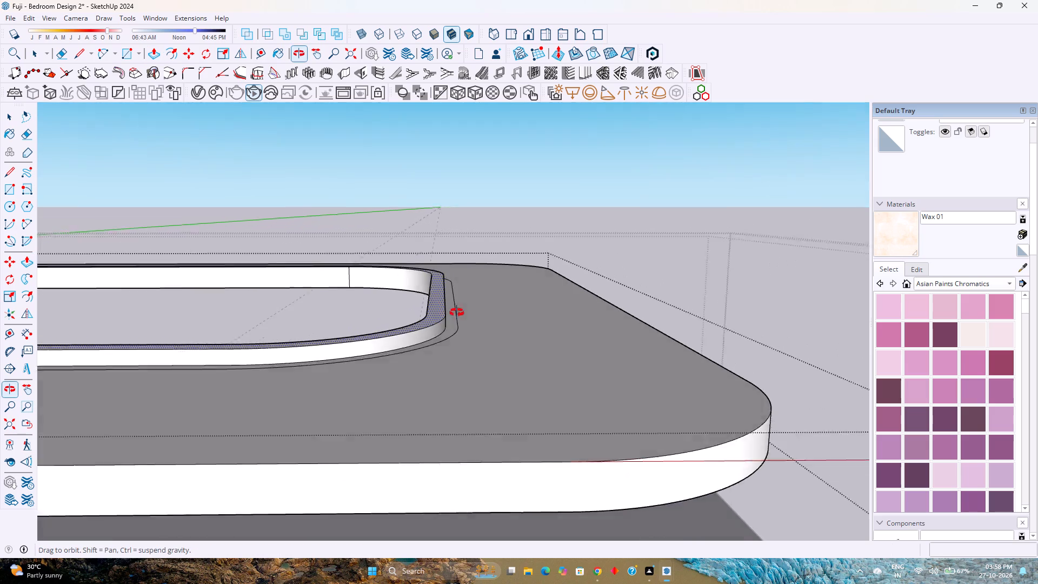
middle_click_drag(457, 313, 469, 331)
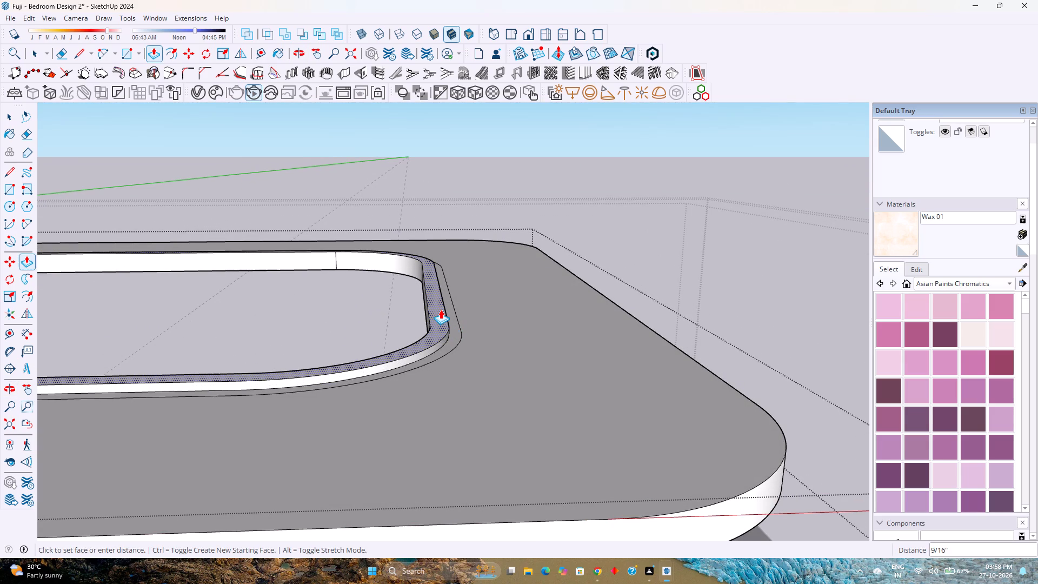
type("0.5")
key("Return")
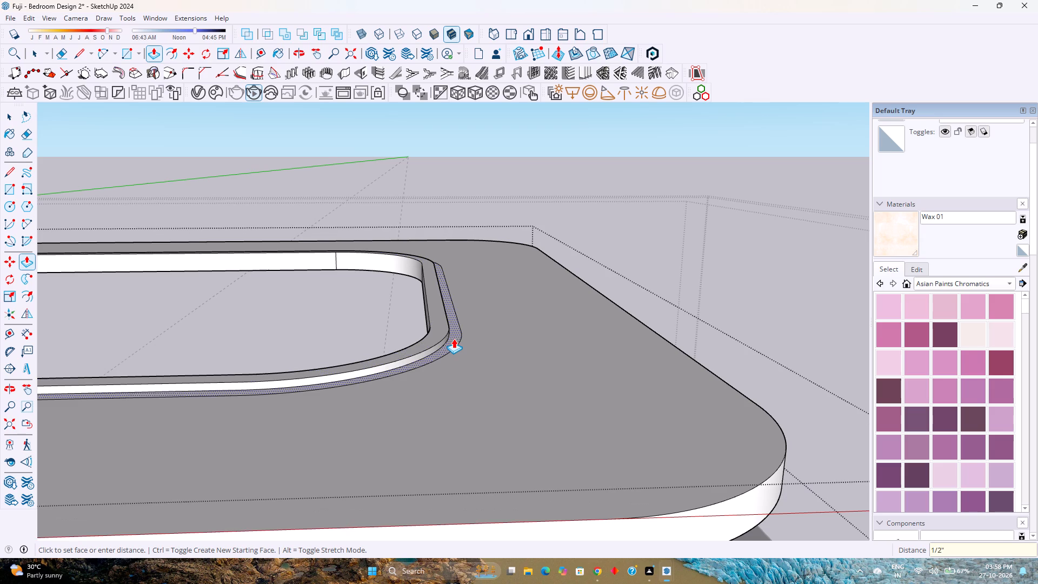
key("Escape")
Extrude the adjoining 1" strip just outside the raised inner strip upward by 0.75".
left_click(456, 328)
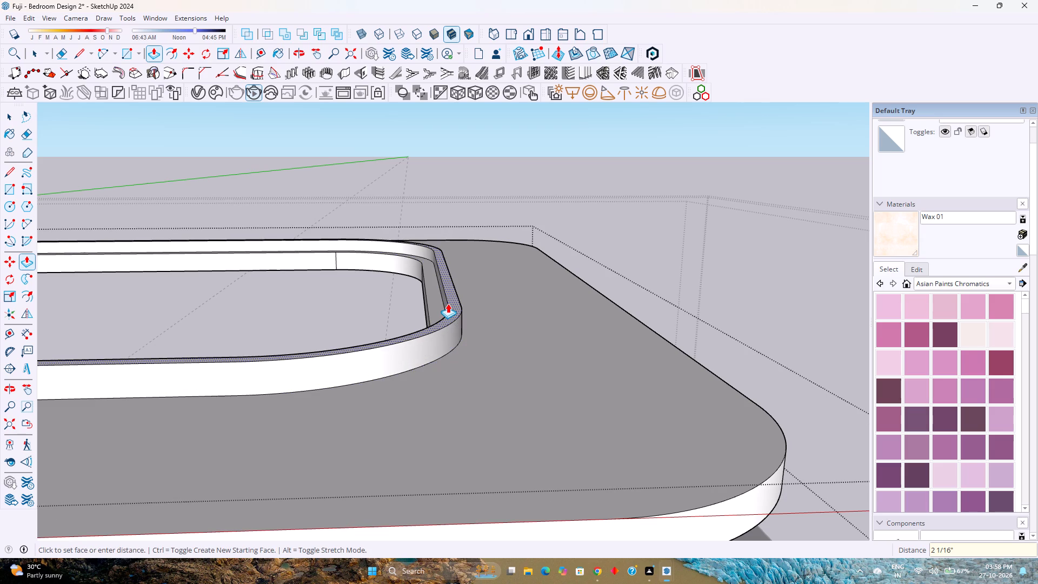
type("0.75")
key("Return")
key("space")
scroll(549, 391, "down", 6)
middle_click_drag(549, 391, 683, 358, "shift")
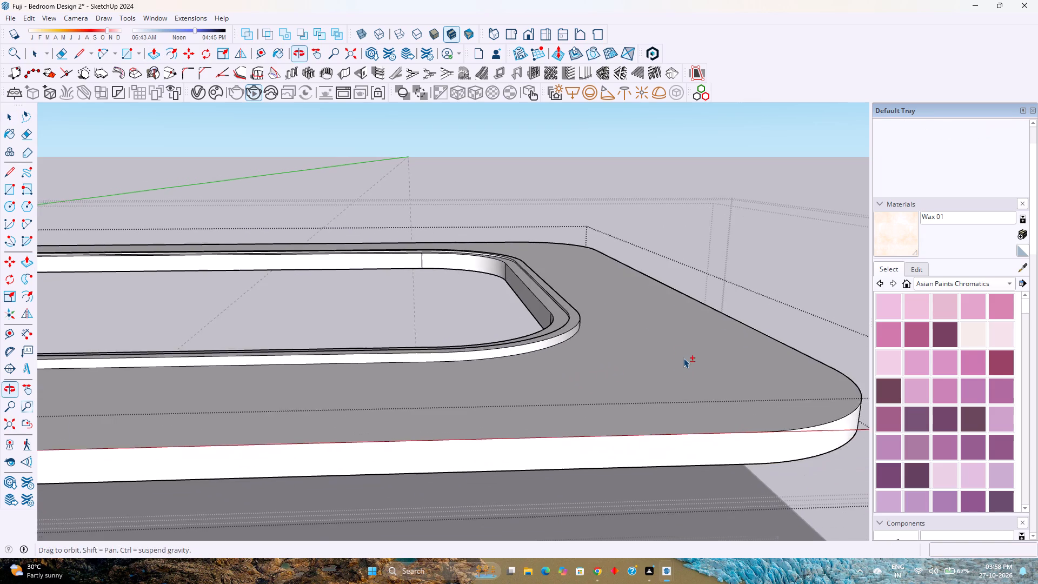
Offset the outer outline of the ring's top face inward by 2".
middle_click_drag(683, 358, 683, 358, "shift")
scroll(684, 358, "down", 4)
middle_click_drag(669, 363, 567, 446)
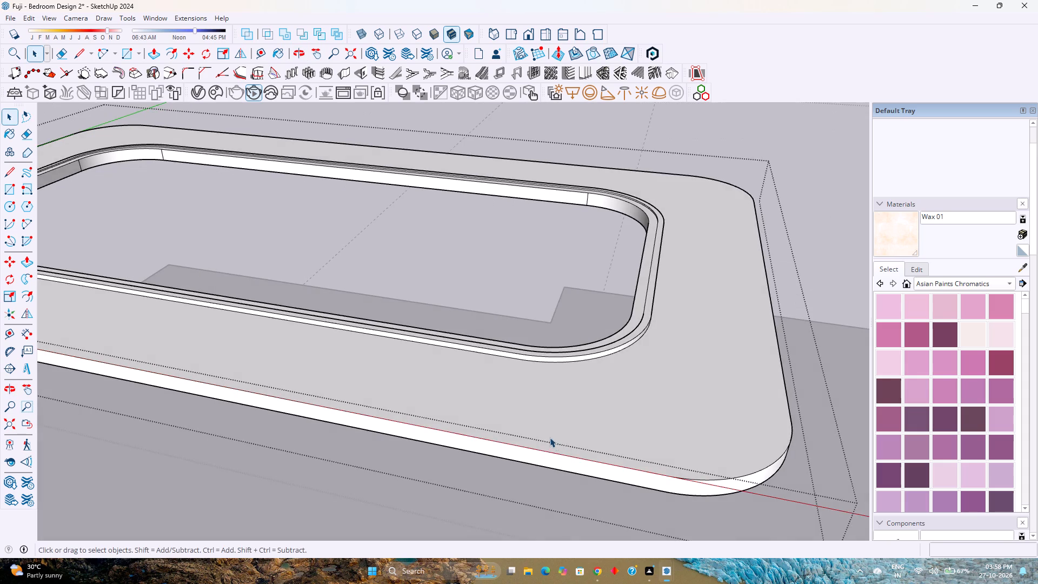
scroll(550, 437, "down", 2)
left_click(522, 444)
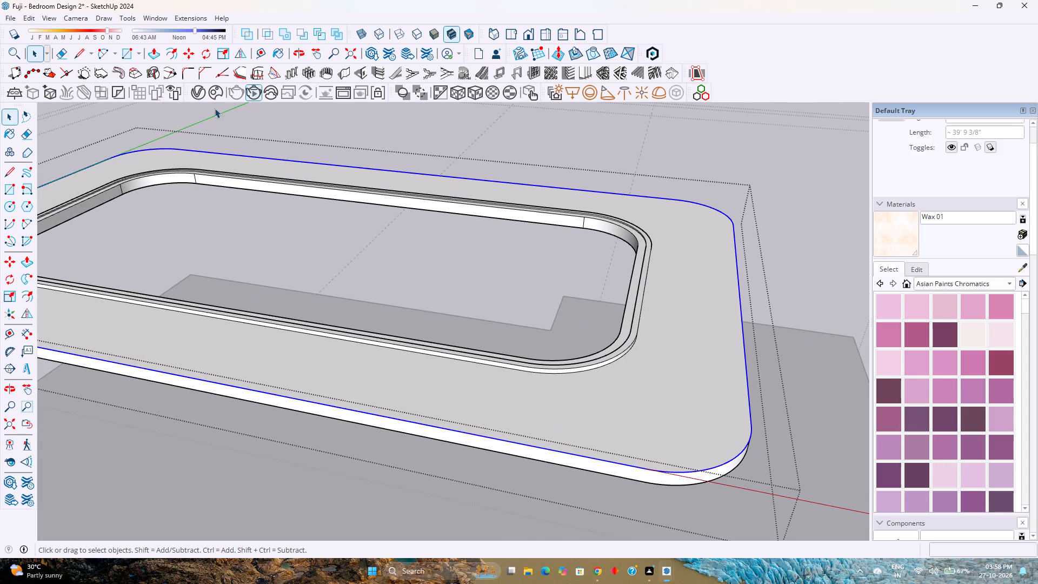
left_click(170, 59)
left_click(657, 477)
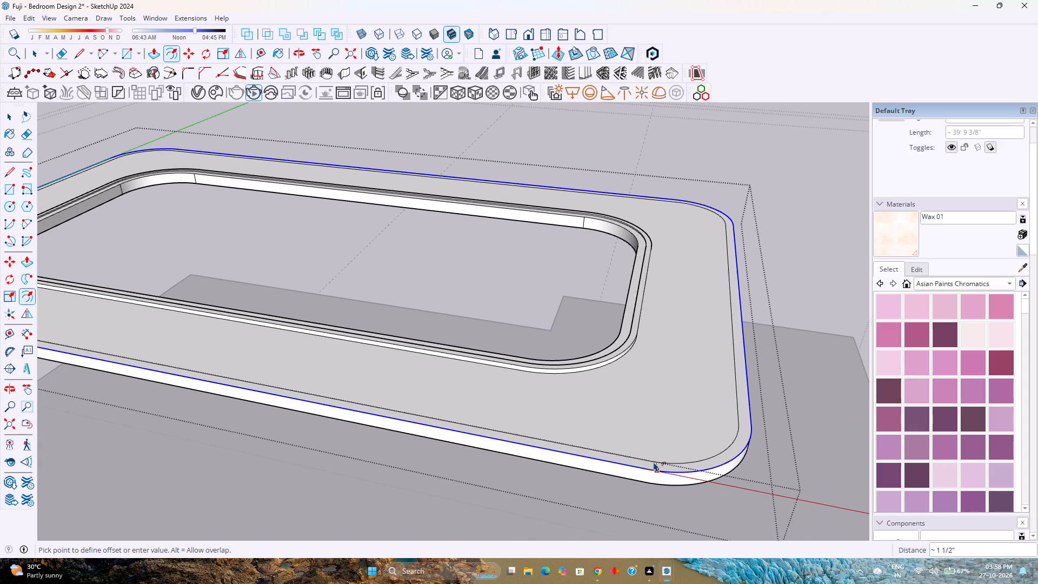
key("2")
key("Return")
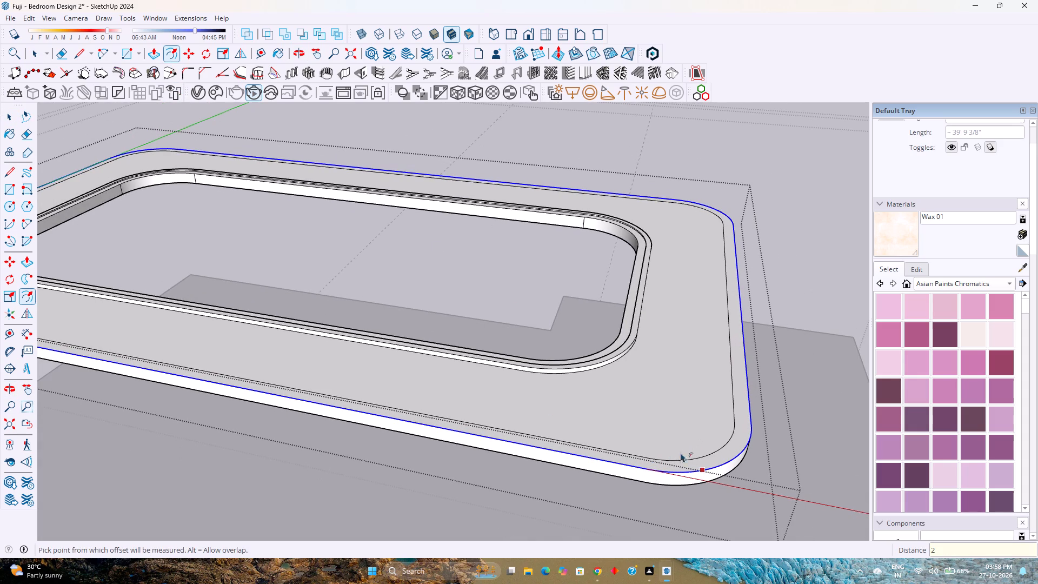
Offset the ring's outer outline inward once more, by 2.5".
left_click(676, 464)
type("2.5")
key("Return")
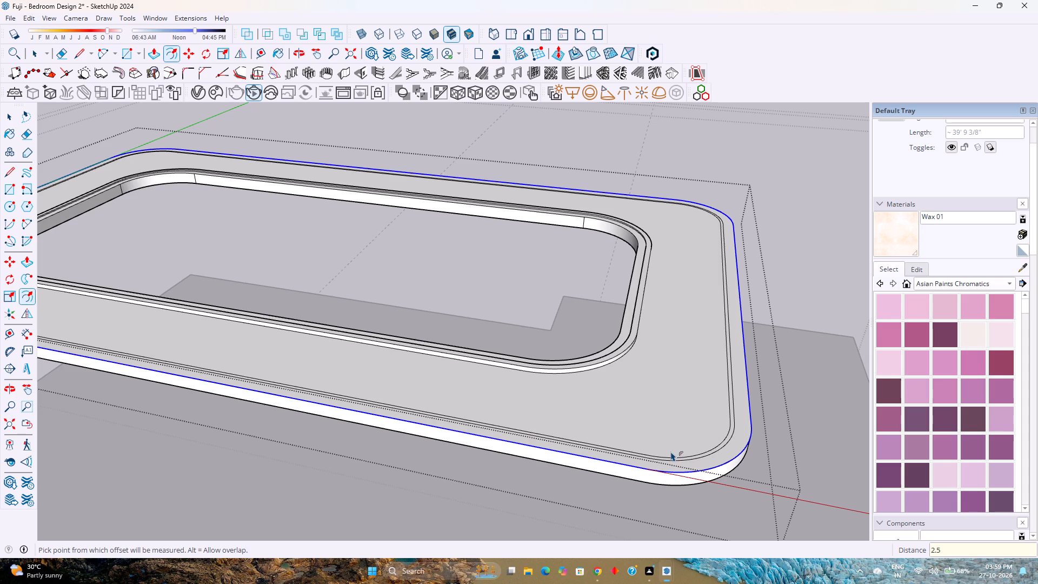
Undo the two outer offsets and both strip extrusions, keeping the flat 1.5" and 1" strips around the ring's opening.
key("space")
scroll(709, 456, "up", 6)
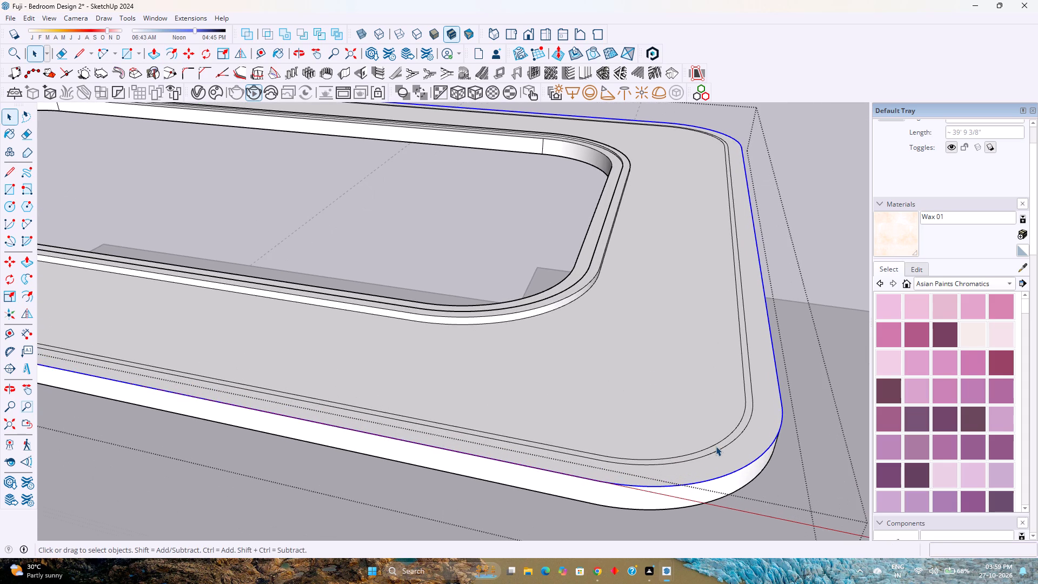
left_click(716, 446)
scroll(716, 446, "up", 3)
key("ctrl+z")
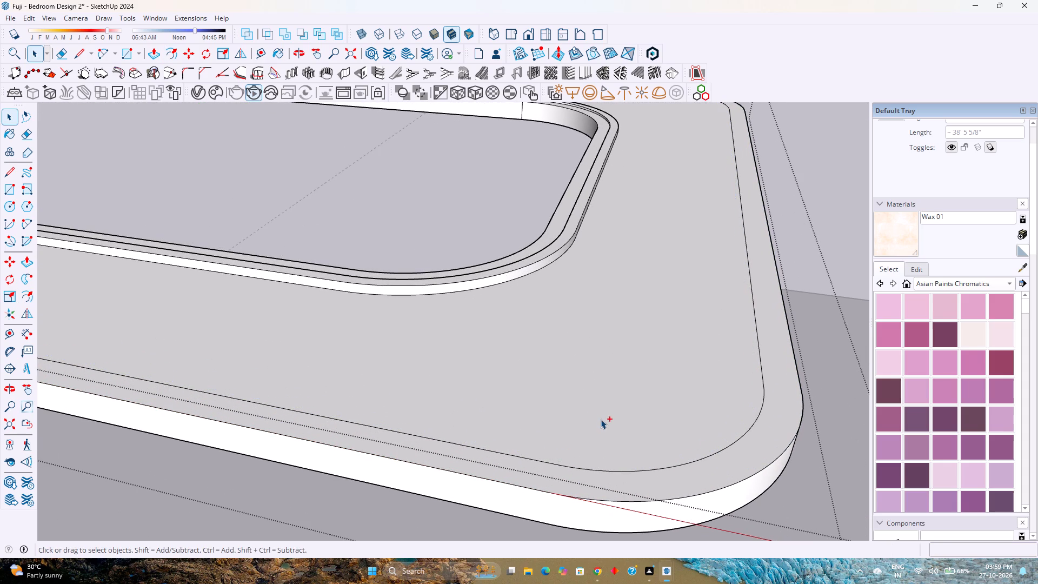
key("ctrl+z")
key("ctrl+z")
key("ctrl+z")
key("ctrl+z")
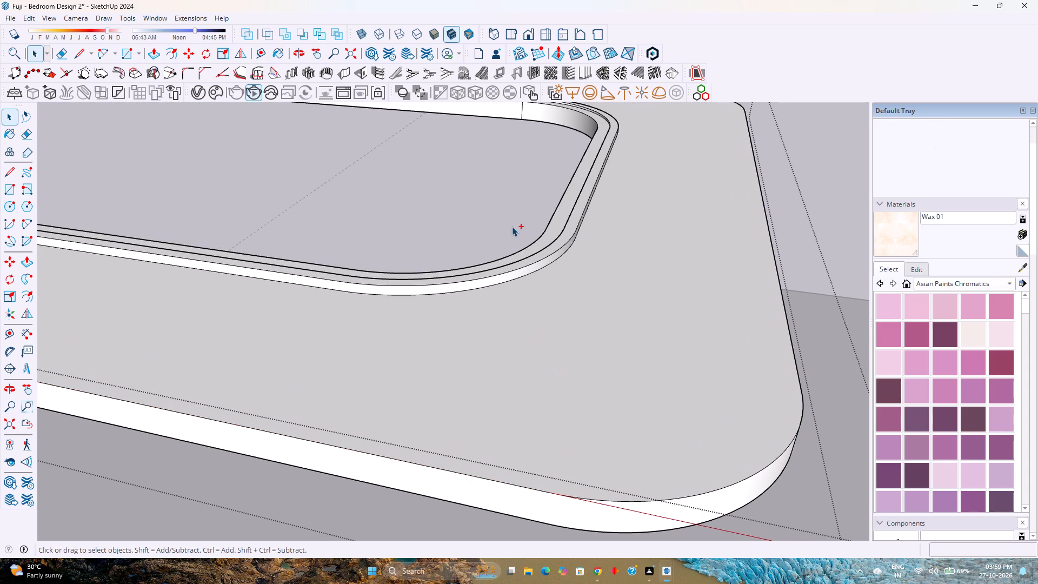
scroll(536, 246, "up", 2)
middle_click_drag(536, 246, 591, 275)
middle_click(591, 275)
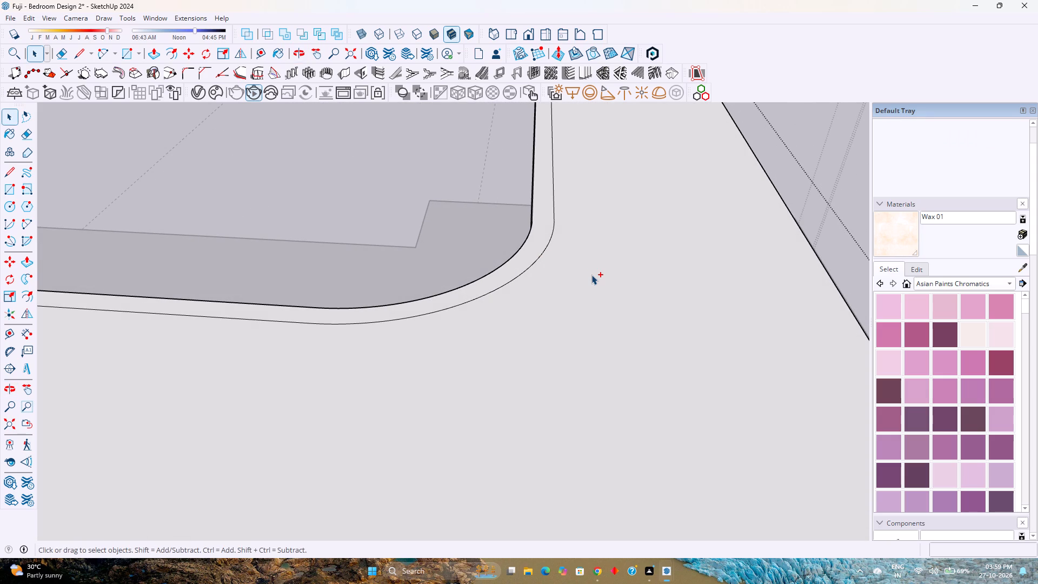
key("ctrl+y")
Make a group from the flat 1" strip around the ring's opening, including its edges.
double_click(560, 235)
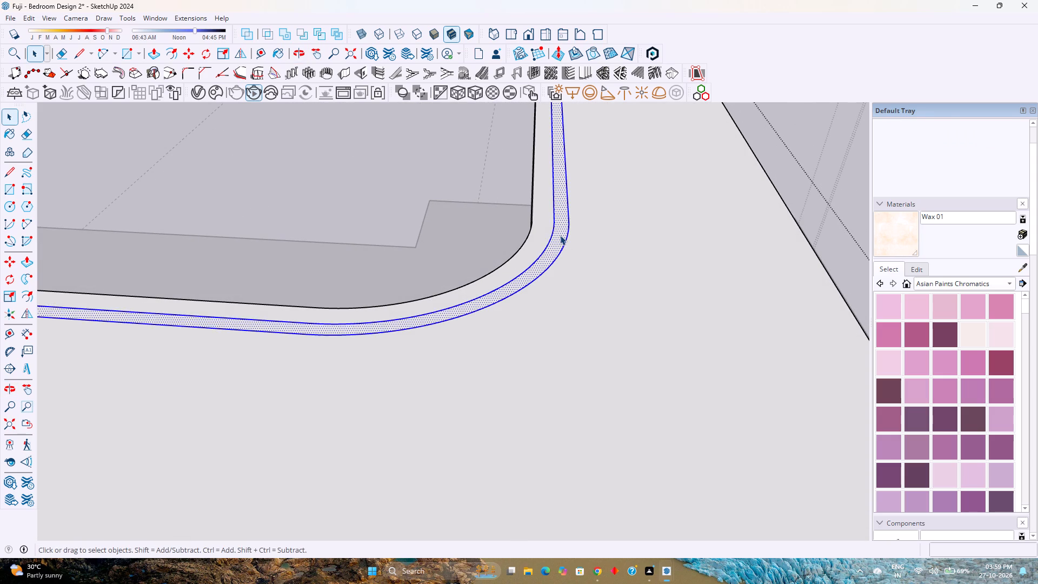
scroll(560, 235, "up", 2)
right_click(560, 235)
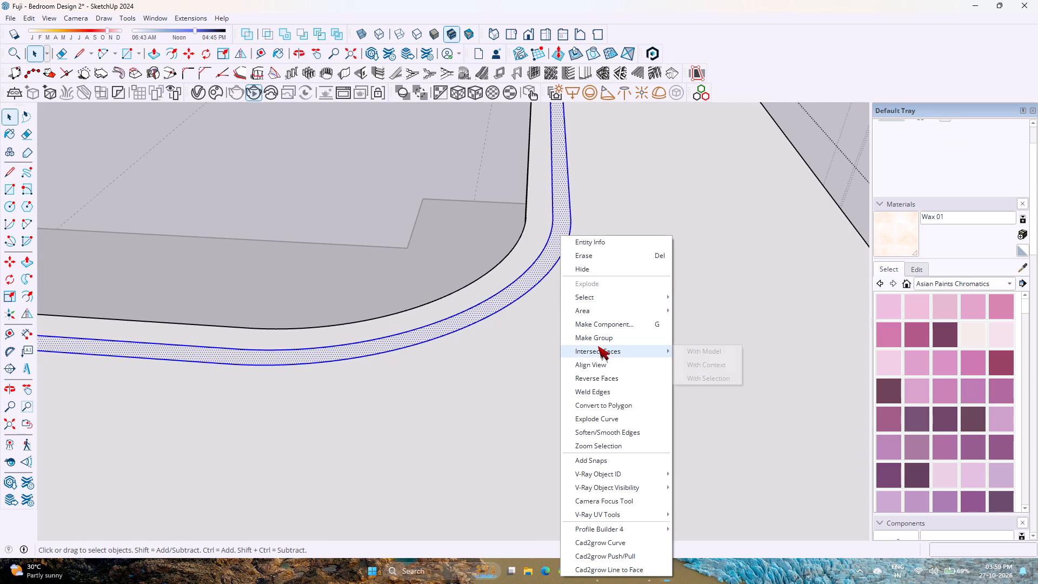
left_click(598, 342)
Extrude the 1.5" strip bordering the ring's opening upward by 0.5" and leave the ring's editing context.
left_click(530, 253)
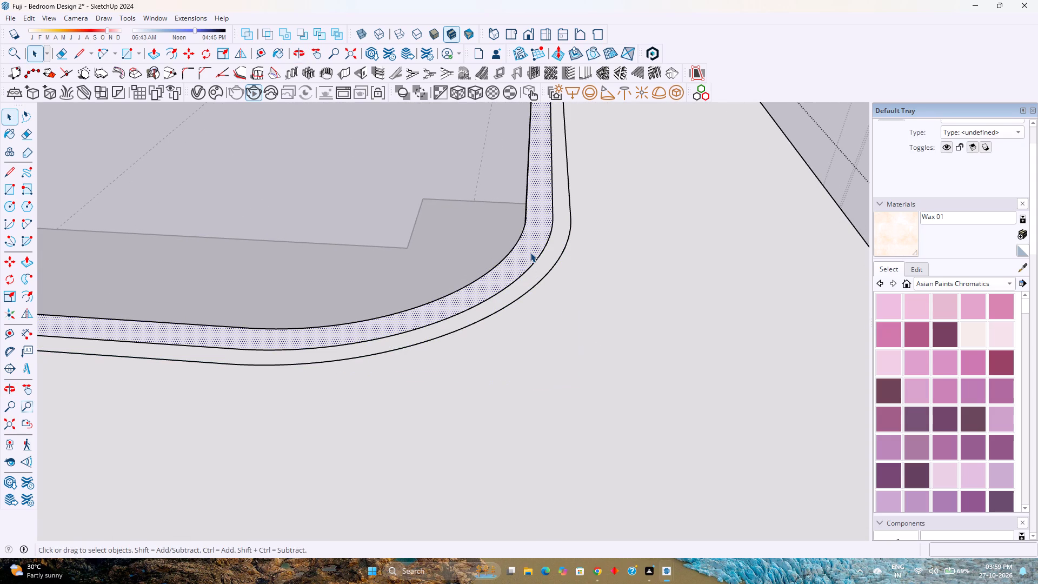
key("p")
left_click(530, 253)
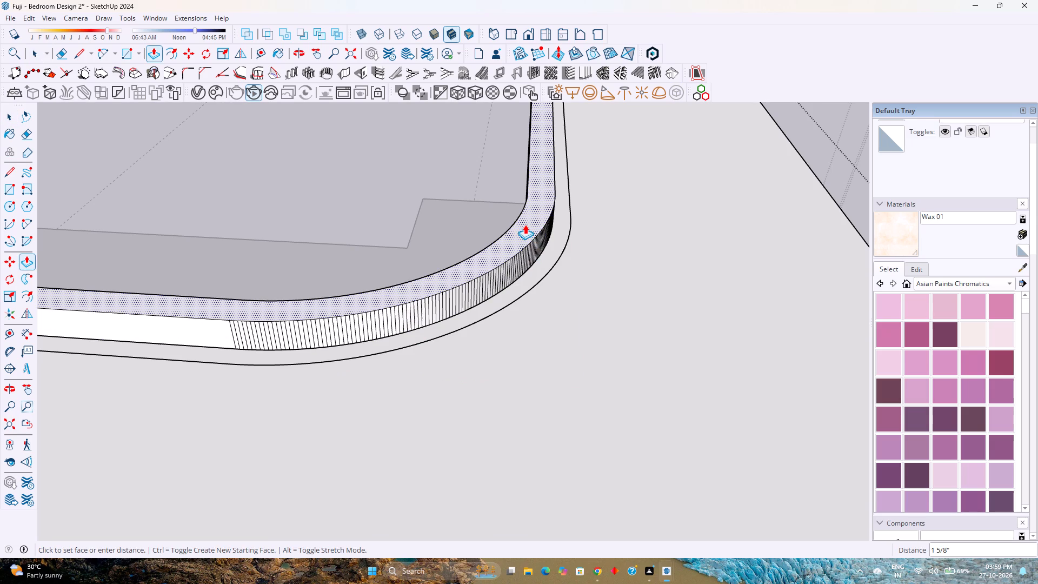
type("0.5")
key("Return")
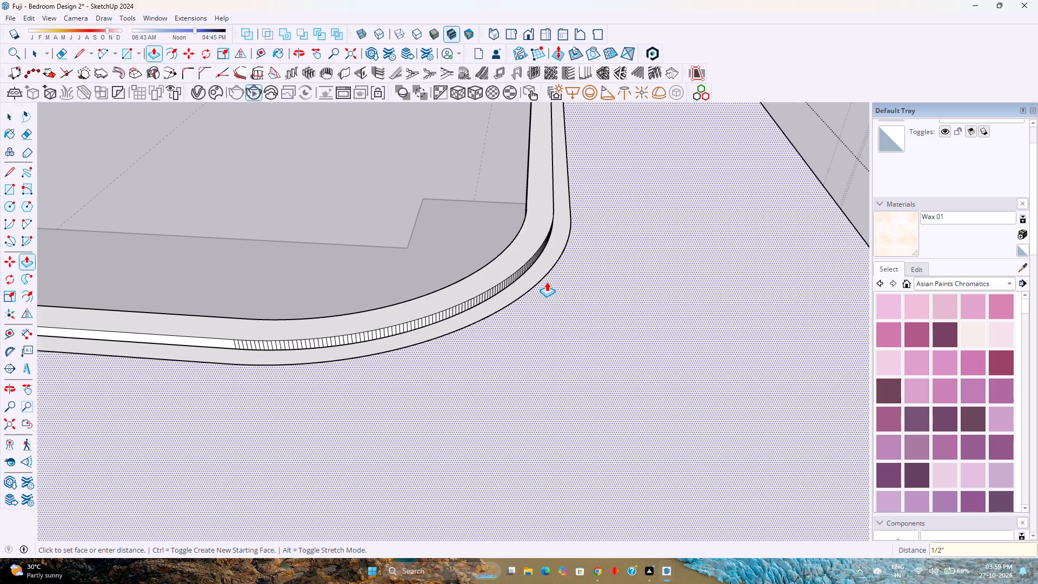
key("space")
key("Escape")
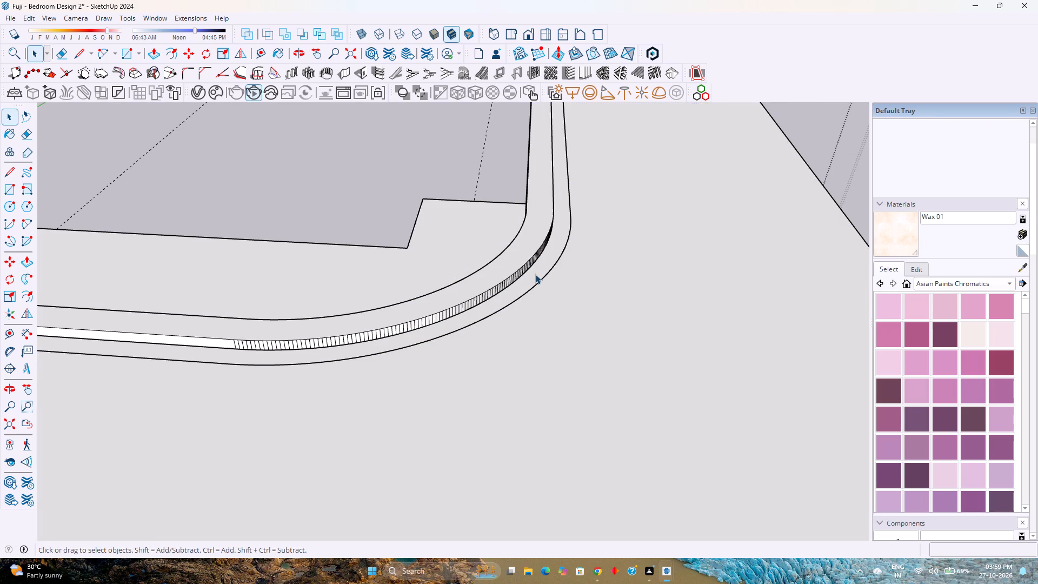
Inside the grouped 1" strip, extrude its face upward by 0.75" and close the group.
scroll(535, 274, "down", 3)
middle_click_drag(535, 274, 501, 288)
scroll(503, 288, "up", 1)
scroll(504, 287, "down", 9)
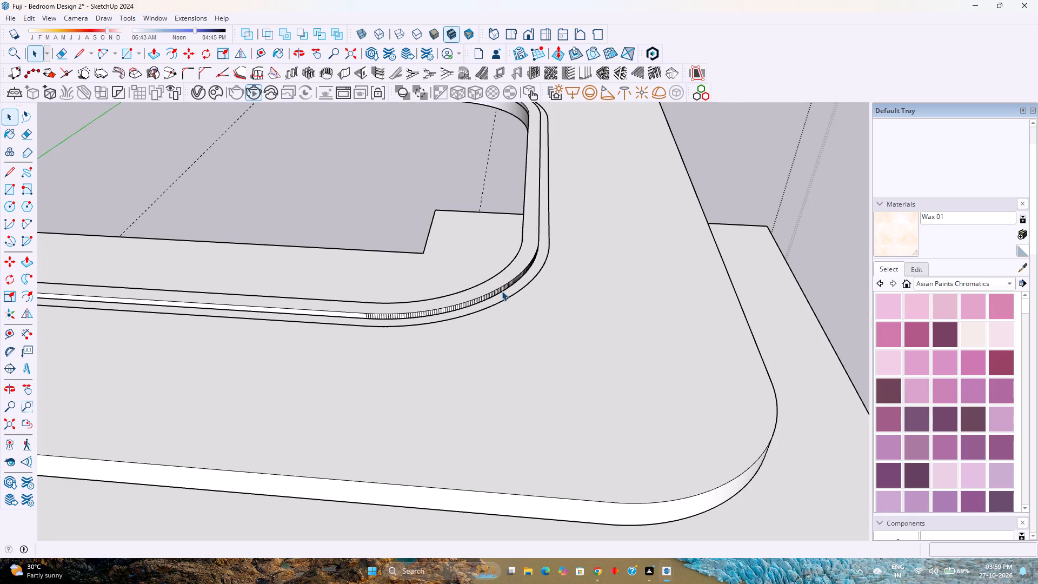
middle_click_drag(501, 293, 526, 261)
middle_click(526, 261)
scroll(517, 282, "up", 3)
double_click(517, 282)
scroll(517, 282, "up", 4)
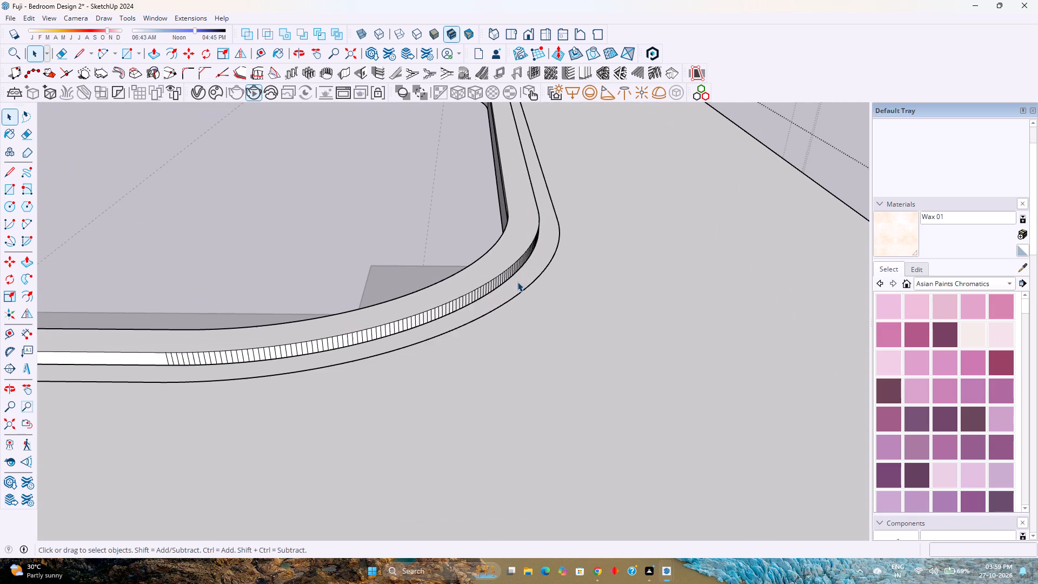
left_click(517, 284)
double_click(517, 284)
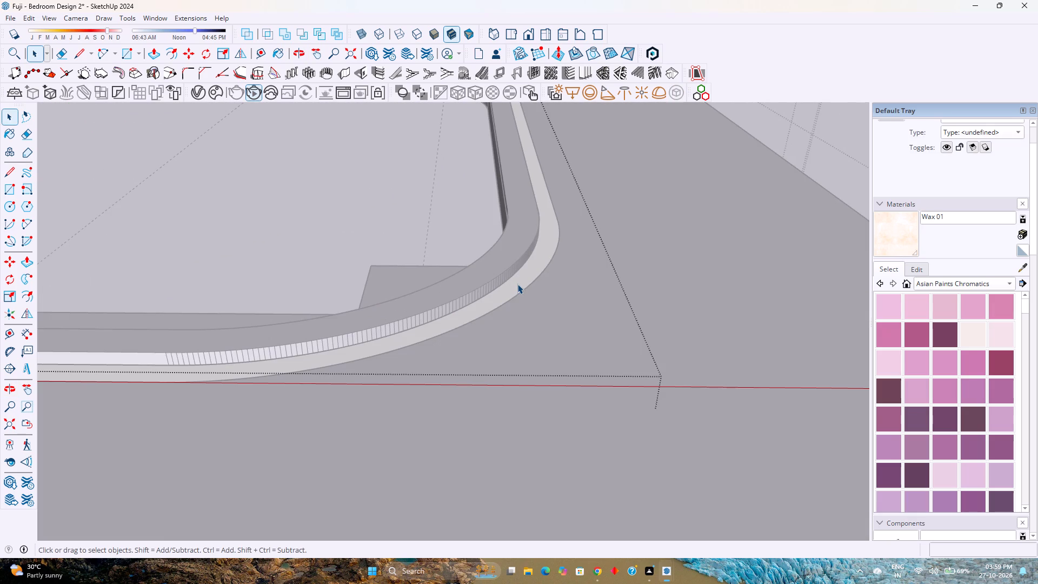
key("p")
left_click(517, 284)
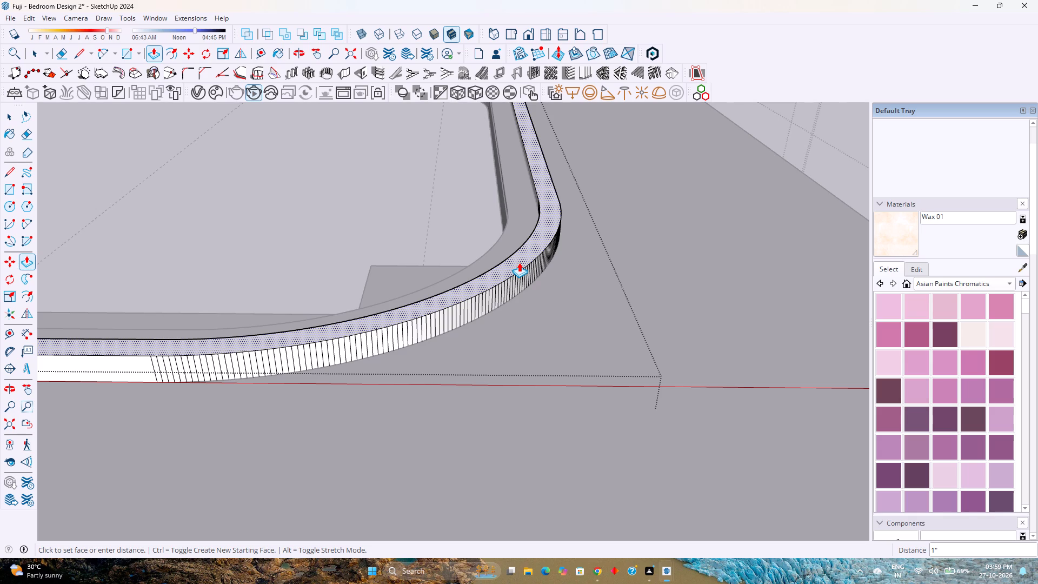
type("0.75")
key("Return")
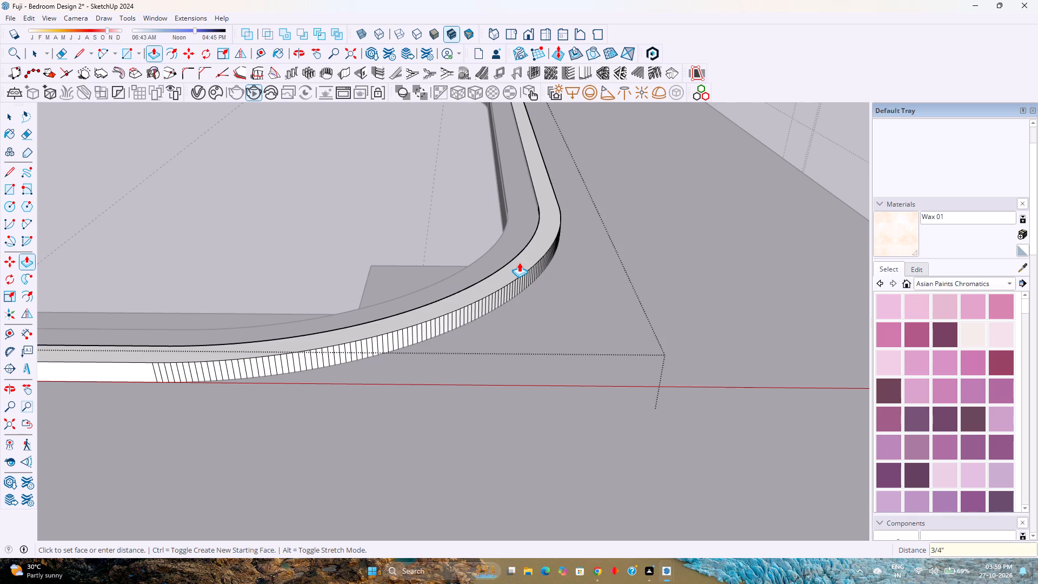
key("space")
key("Escape")
Offset the outer edge of the ring's top face inward by 2".
scroll(519, 283, "down", 7)
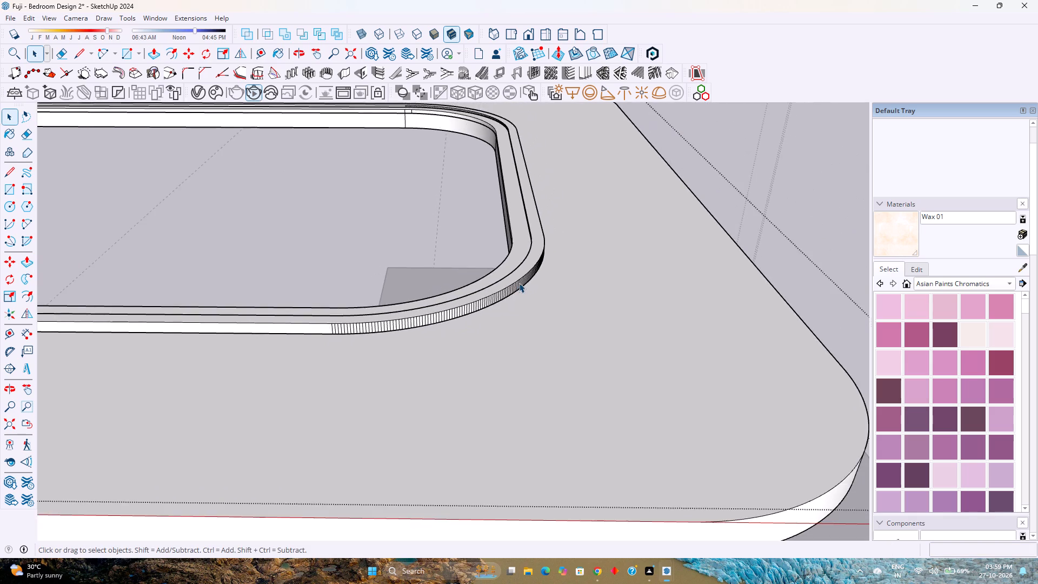
scroll(519, 283, "down", 4)
middle_click_drag(519, 285, 557, 335, "shift")
scroll(557, 335, "down", 1)
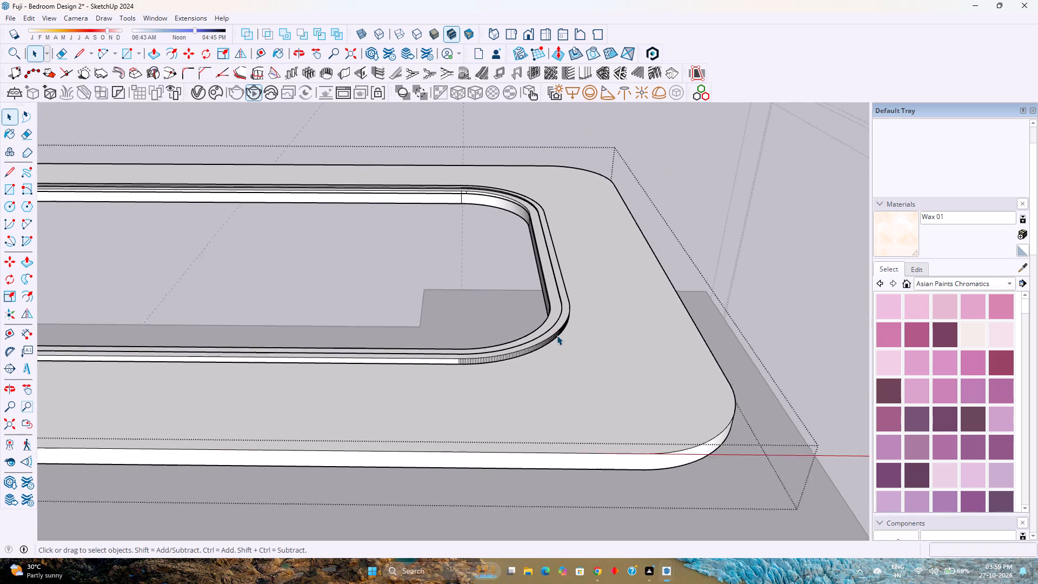
scroll(557, 335, "down", 2)
middle_click_drag(557, 353, 630, 283)
middle_click_drag(630, 283, 605, 323)
middle_click_drag(604, 323, 604, 299)
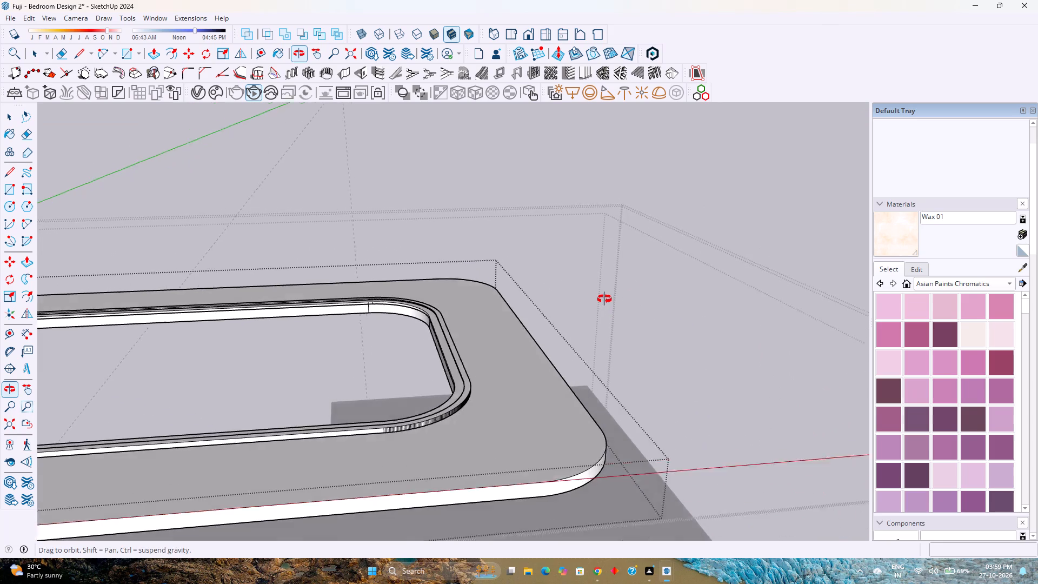
middle_click_drag(604, 299, 605, 299)
scroll(605, 299, "up", 1)
left_click(554, 400)
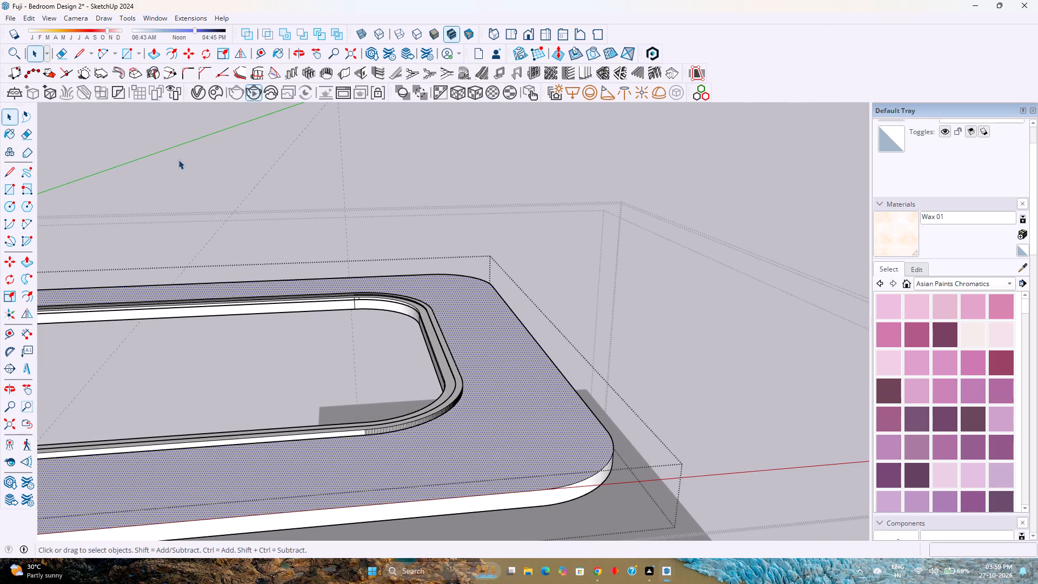
left_click(168, 55)
left_click(555, 358)
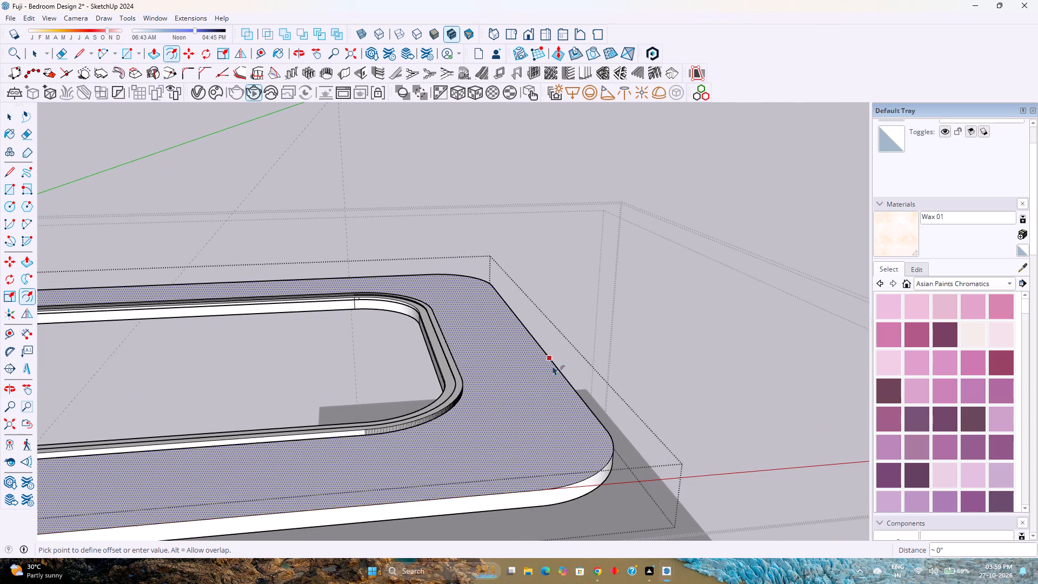
key("2")
key("Return")
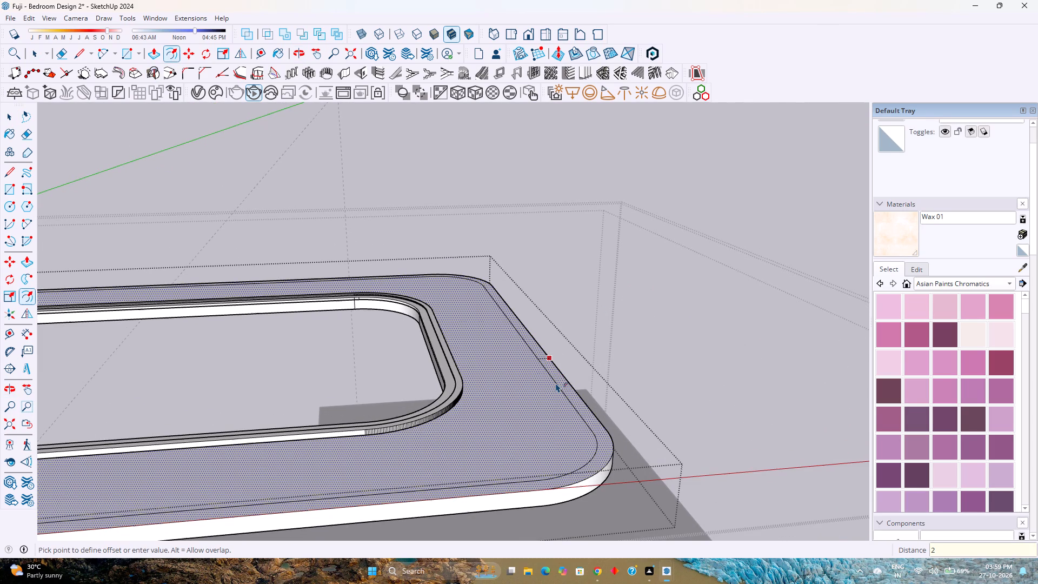
Offset the ring's outer edge inward by 2.75" to form a second line, and leave the ring's editing context.
left_click(561, 383)
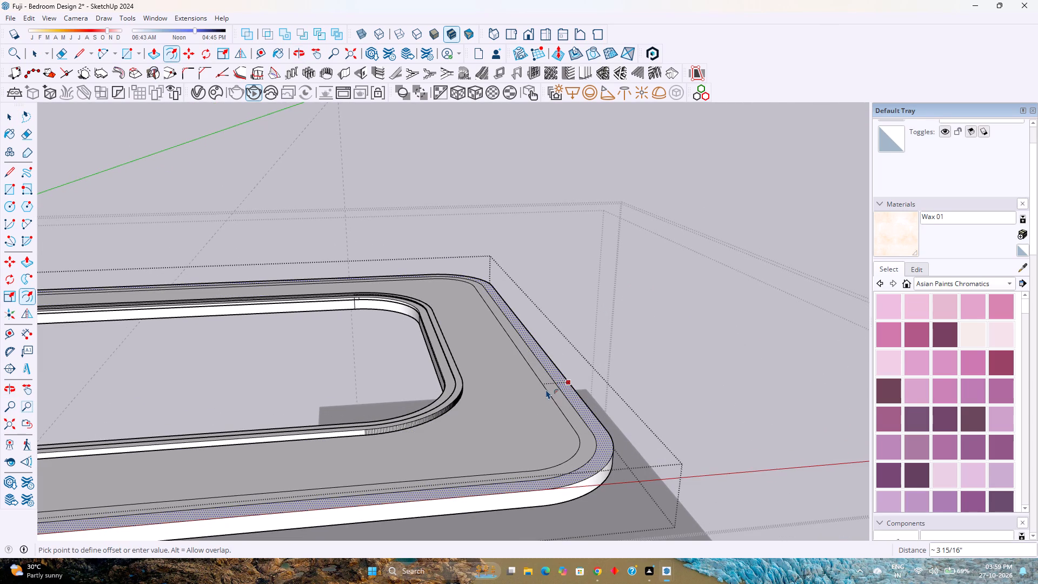
type("2.")
type("75")
key("Return")
key("space")
key("Escape")
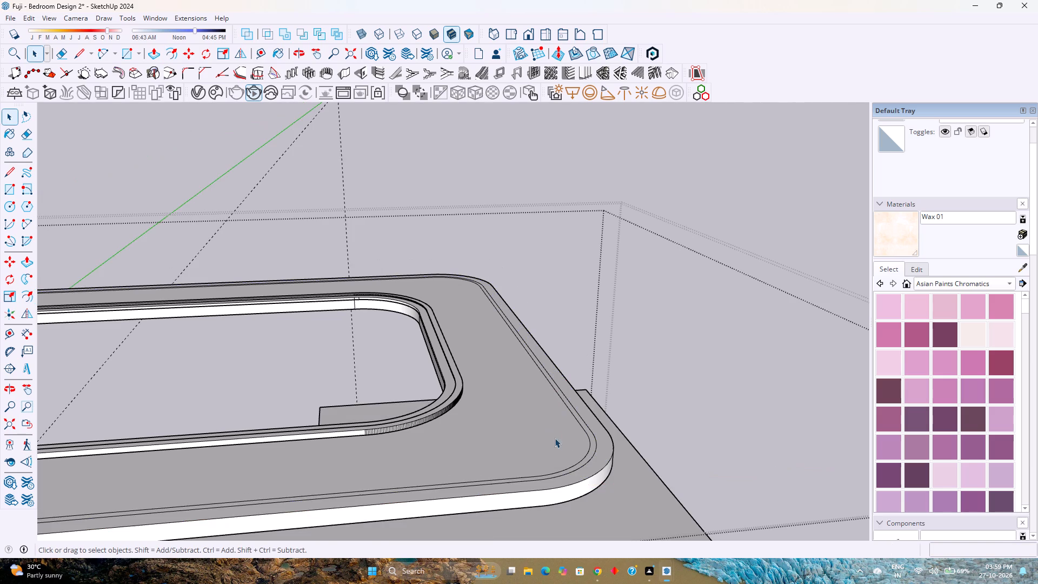
Reopen the ring for editing and weld the edges of the narrow strip between its two outer offset lines.
scroll(578, 443, "up", 9)
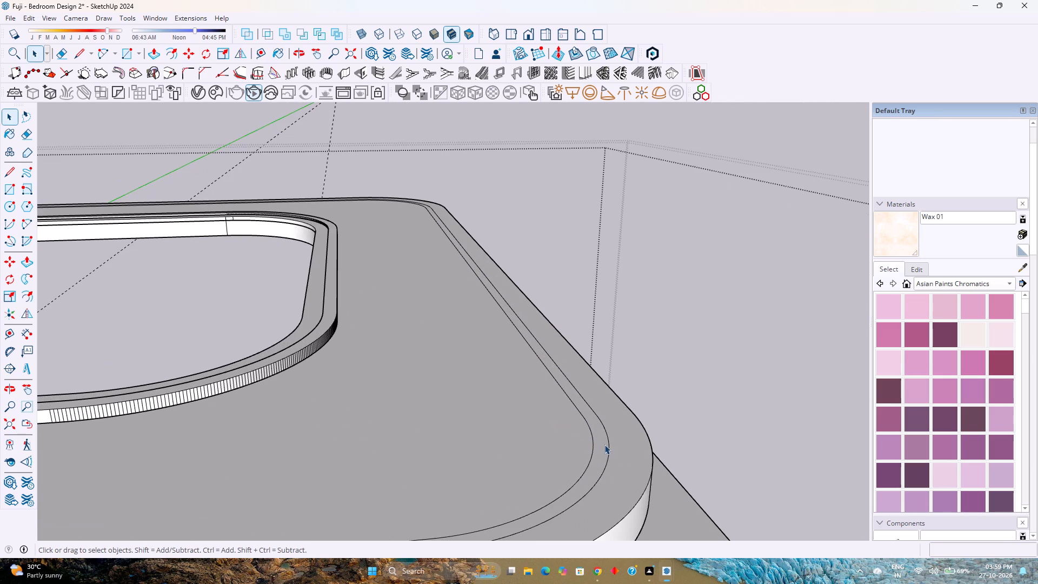
middle_click_drag(603, 448, 596, 420, "shift")
middle_click(596, 420, "shift")
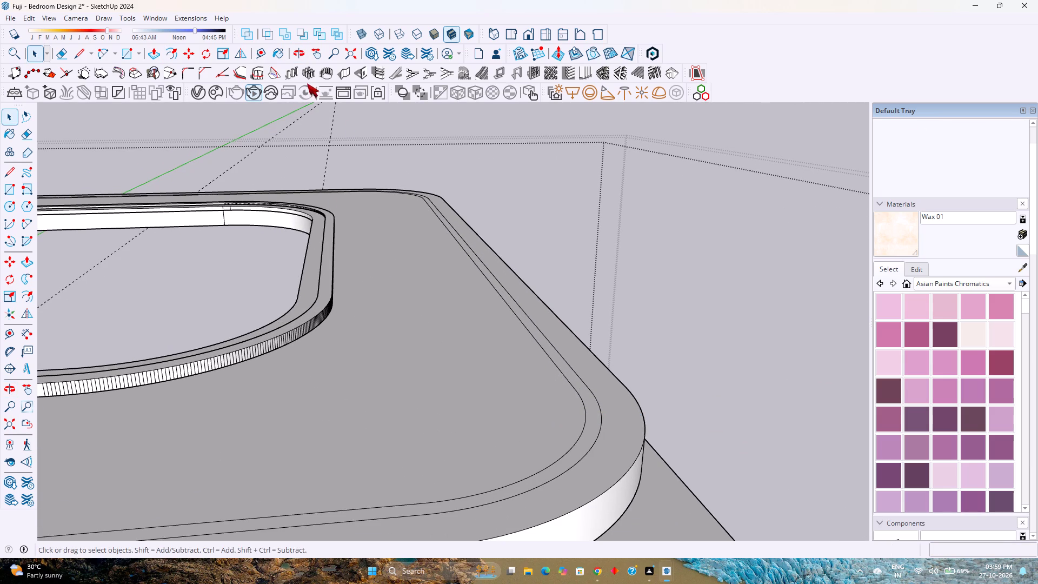
left_click_drag(620, 370, 618, 377)
left_click(615, 384)
double_click(613, 387)
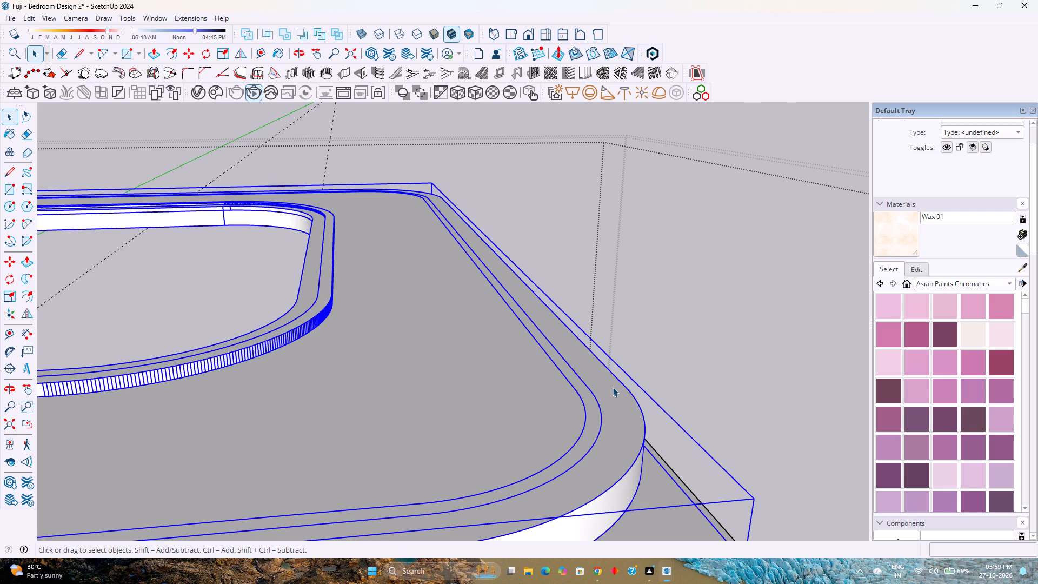
left_click(611, 397)
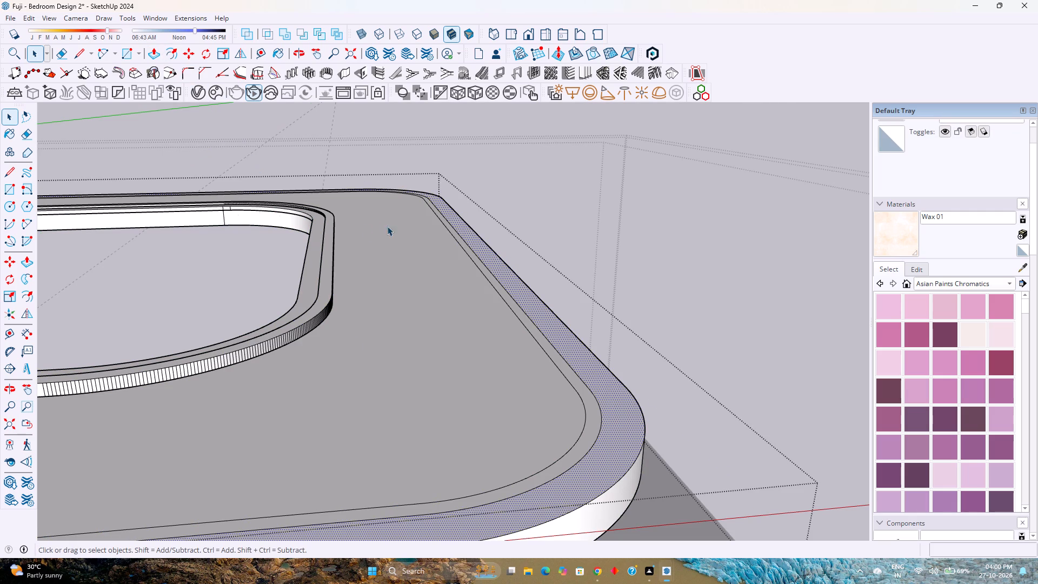
scroll(560, 422, "up", 1)
left_click(588, 392)
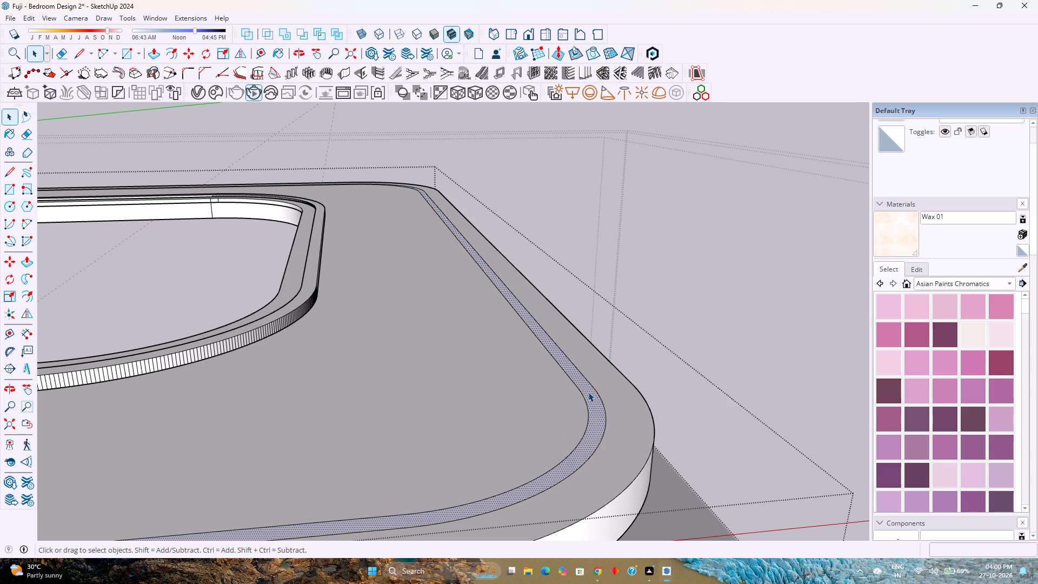
double_click(588, 392)
right_click(588, 392)
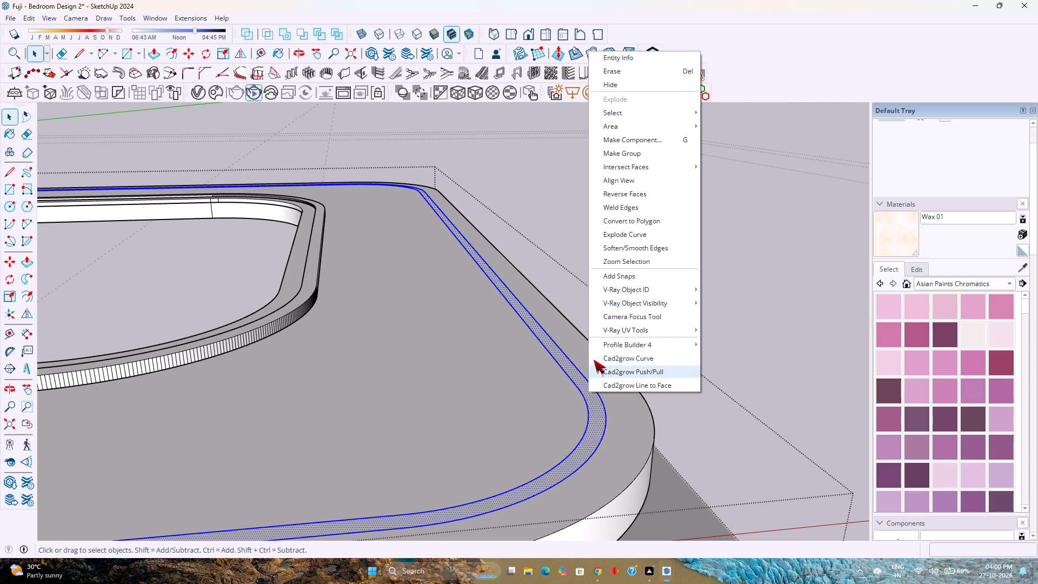
left_click(631, 209)
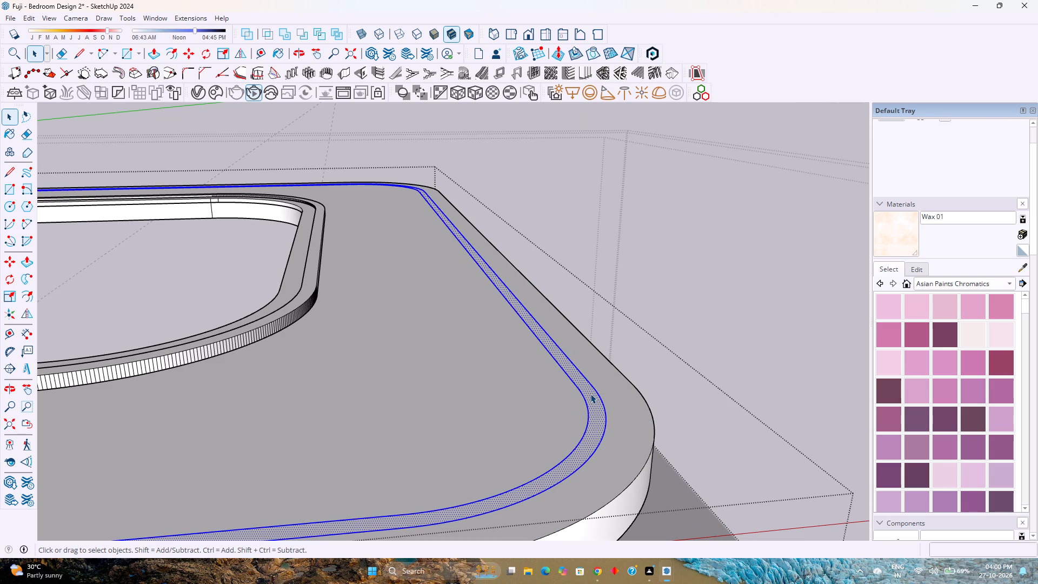
Make a group from the narrow strip between the two offset lines near the ring's outer edge.
double_click(590, 394)
double_click(590, 394)
right_click(590, 394)
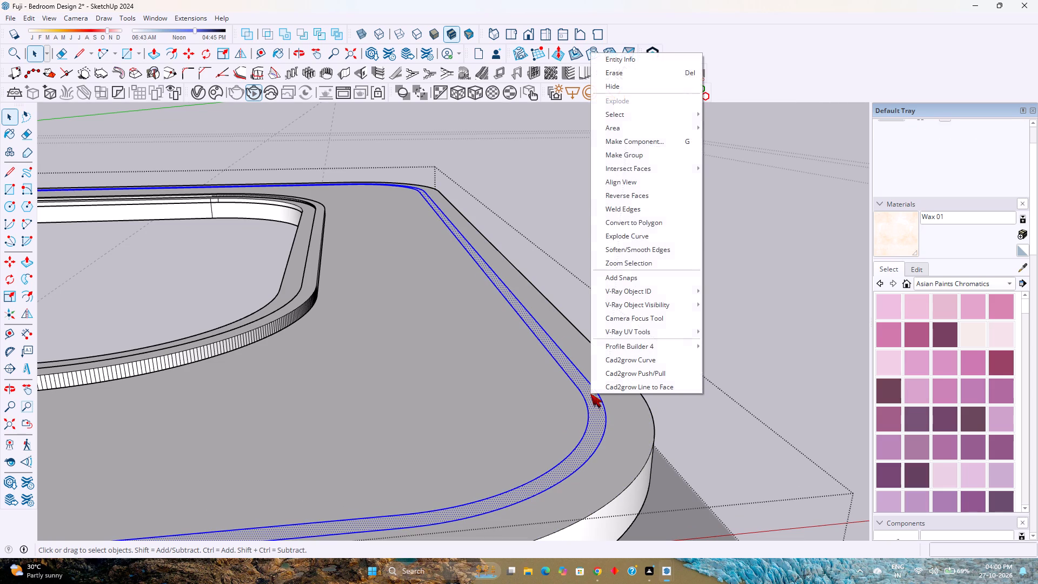
left_click(607, 156)
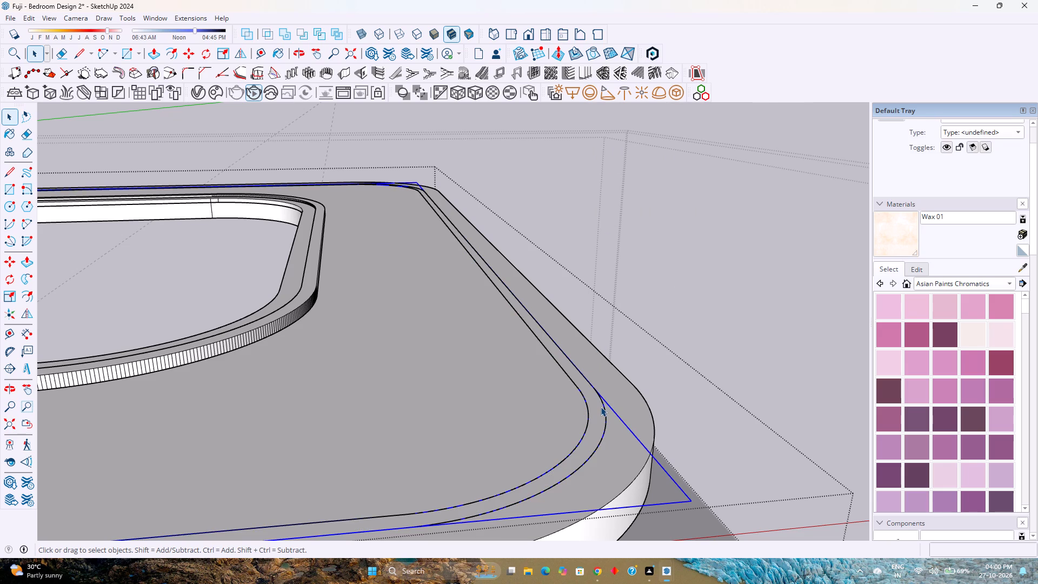
Inside the grouped outer strip, extrude its face upward by 3/4" to the inner strip's top edge, and close the group.
double_click(601, 407)
key("p")
left_click(601, 407)
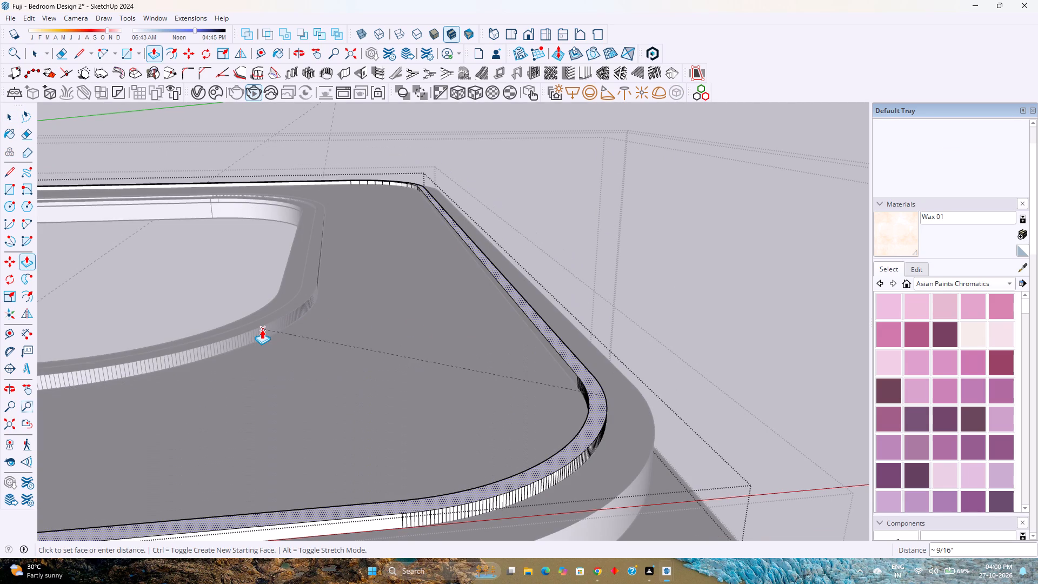
scroll(262, 329, "up", 9)
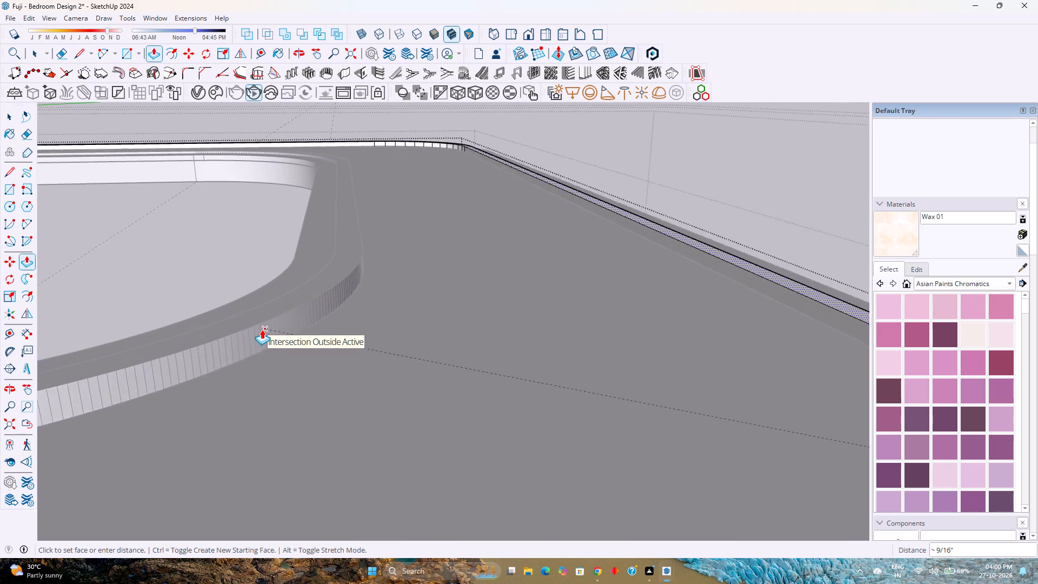
scroll(262, 329, "up", 2)
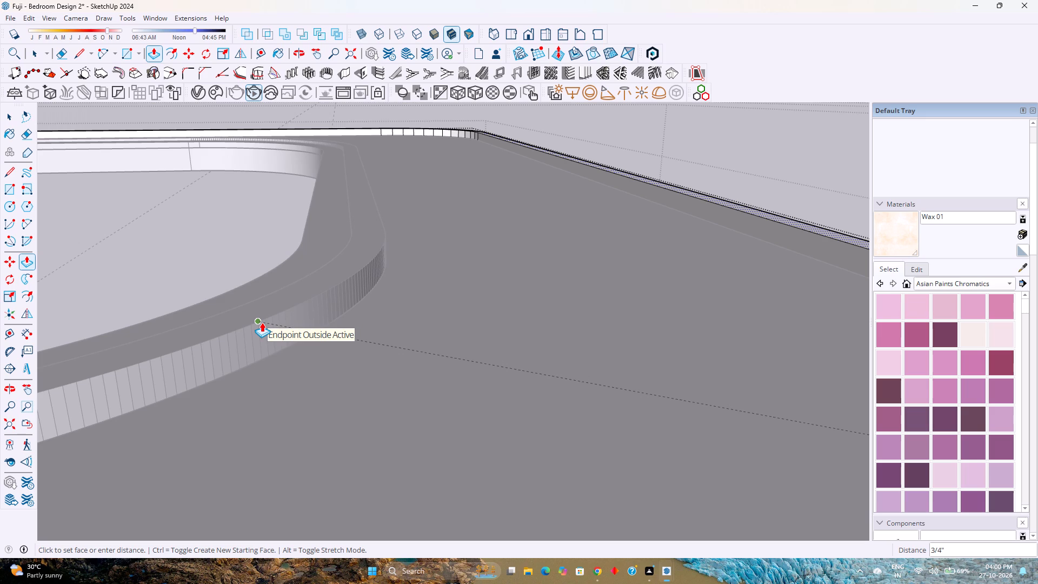
left_click(262, 322)
key("space")
scroll(415, 406, "down", 9)
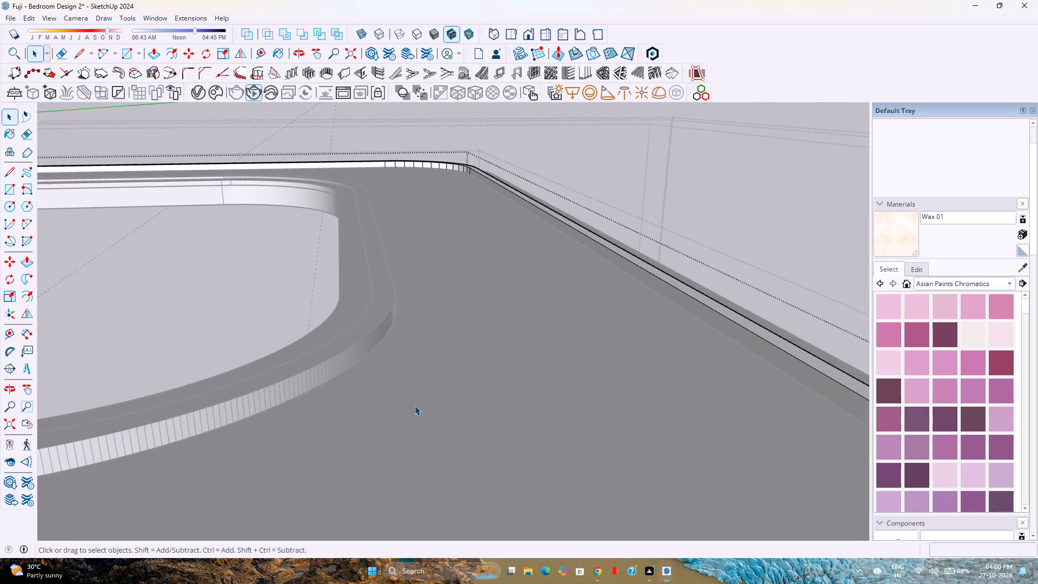
scroll(415, 406, "down", 8)
key("Escape")
Offset the outer boundary of the ring's top face between the two strips inward by 4".
scroll(415, 406, "down", 8)
middle_click_drag(416, 426, 440, 342)
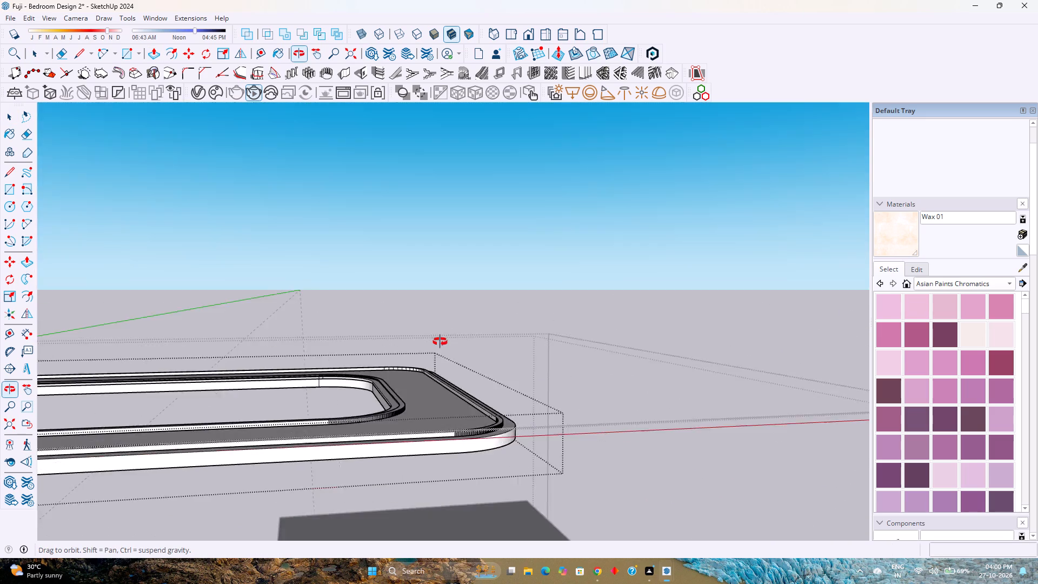
middle_click_drag(440, 342, 282, 429)
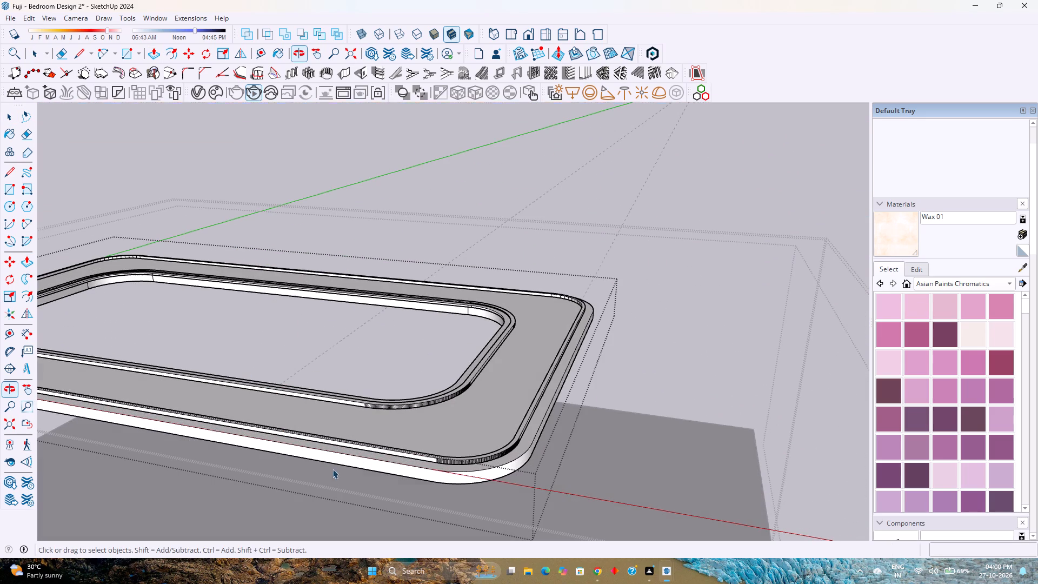
left_click(451, 419)
scroll(451, 419, "down", 3)
middle_click_drag(451, 419, 520, 466, "shift")
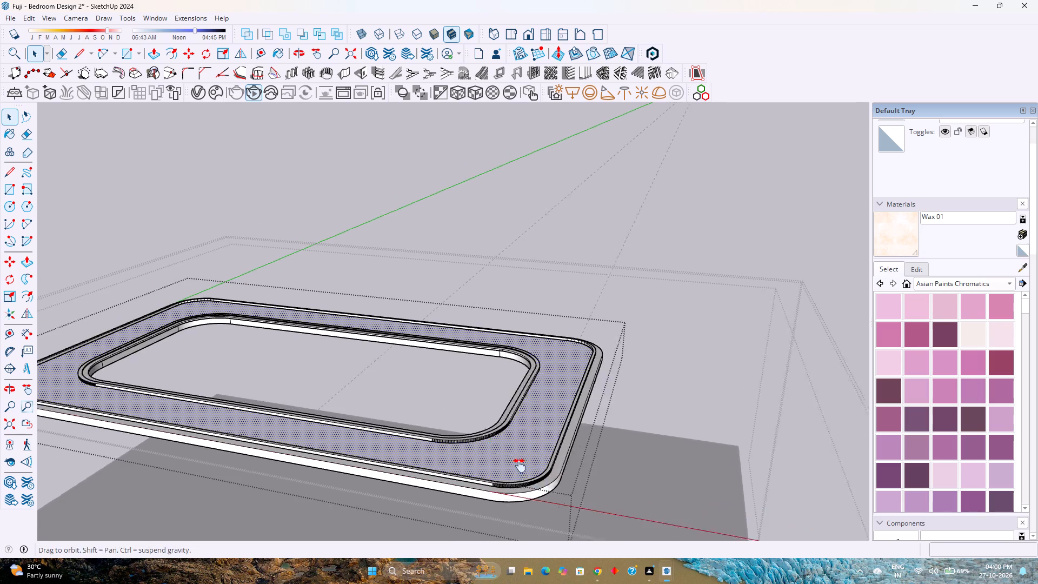
middle_click_drag(520, 466, 521, 466, "shift")
left_click(165, 51)
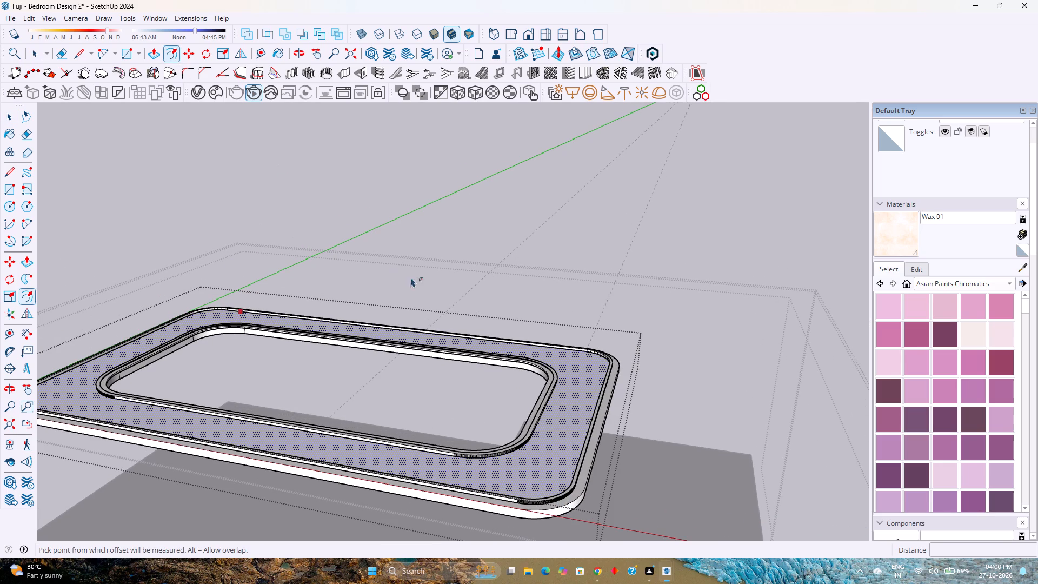
scroll(594, 363, "up", 2)
left_click(594, 363)
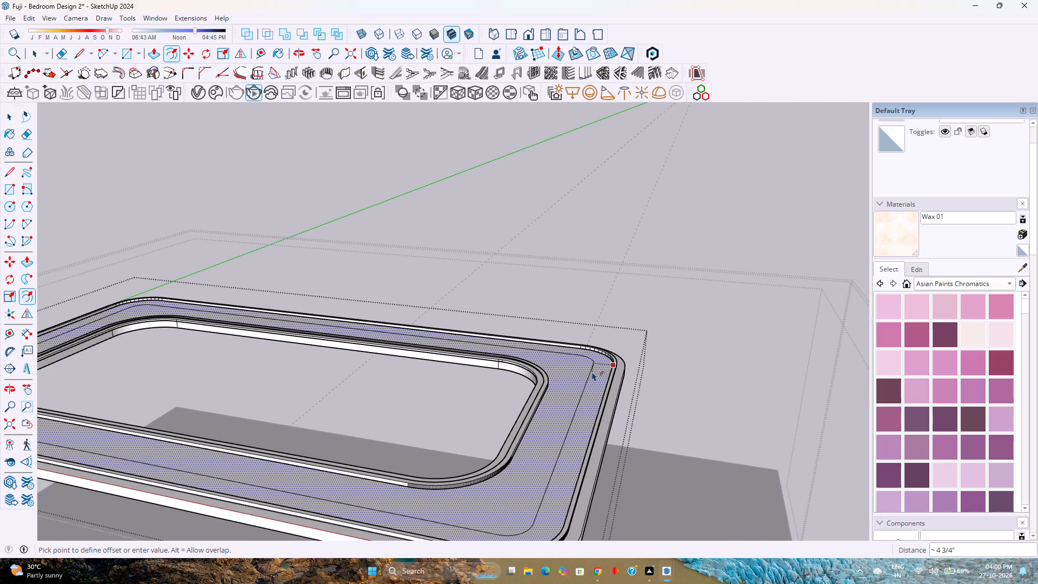
key("4")
key("Return")
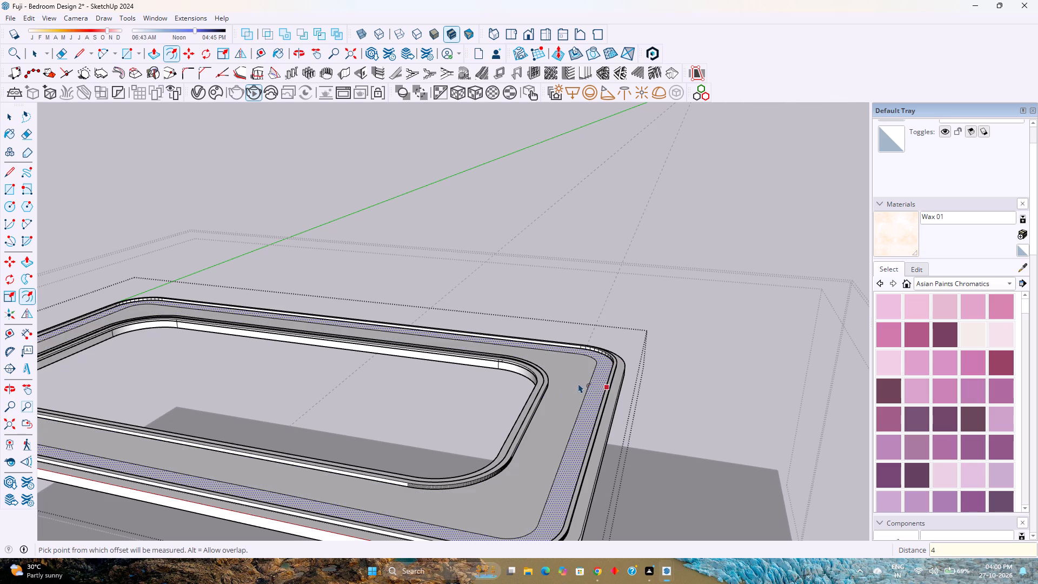
Offset the same outer boundary inward by 6" to form a second line, and leave the ring's editing context.
left_click(578, 383)
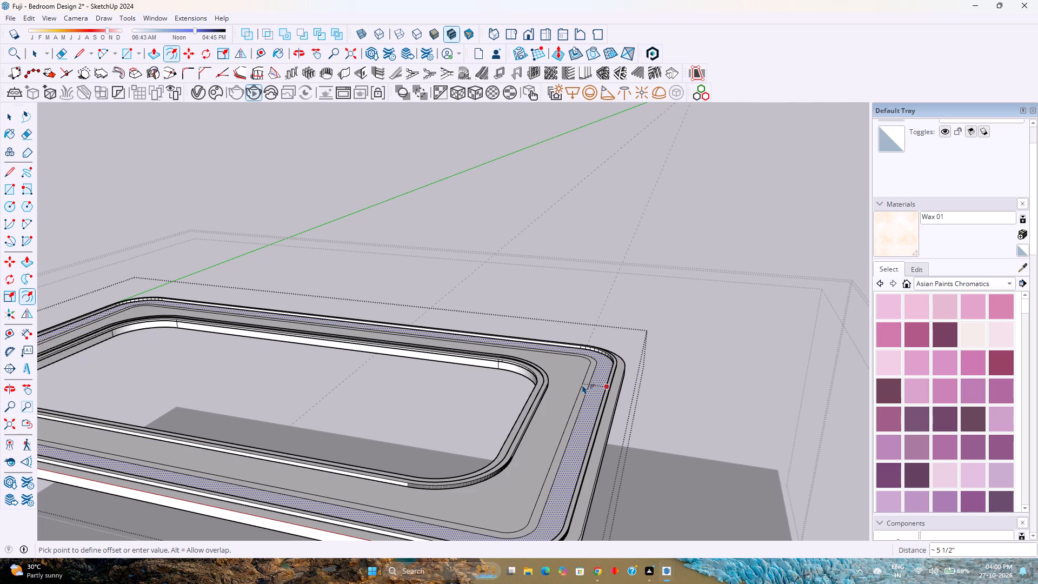
key("6")
key("Return")
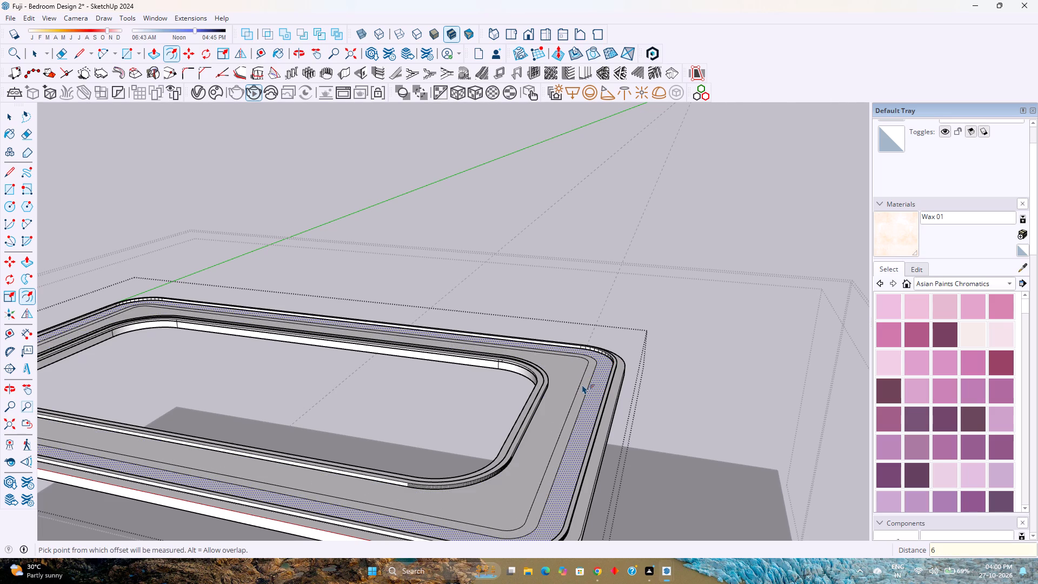
key("space")
key("Escape")
Reopen the ring and extrude the band between the 4" and 6" offset lines upward by 2".
left_click(577, 410)
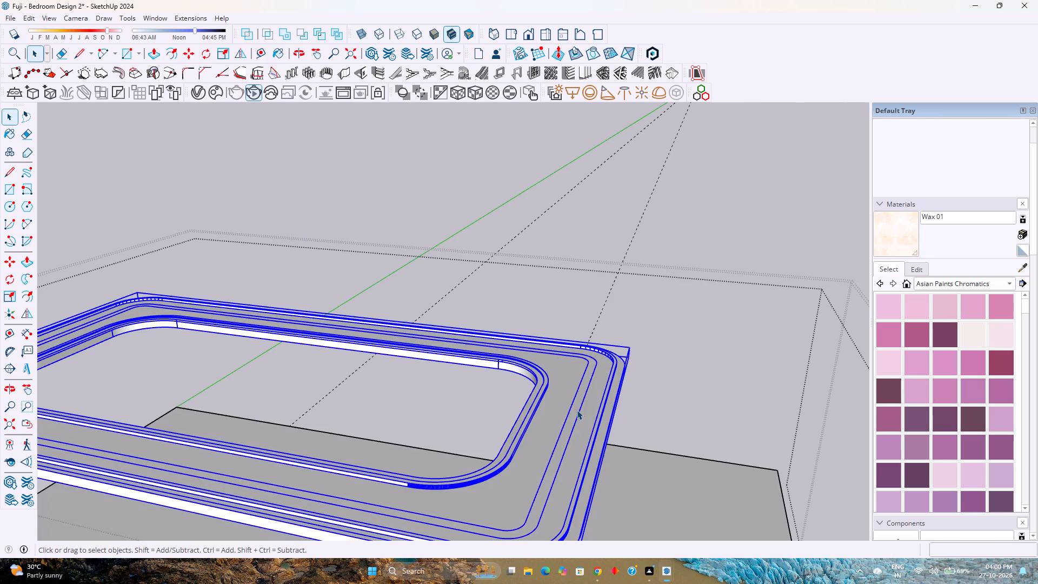
double_click(577, 410)
double_click(575, 410)
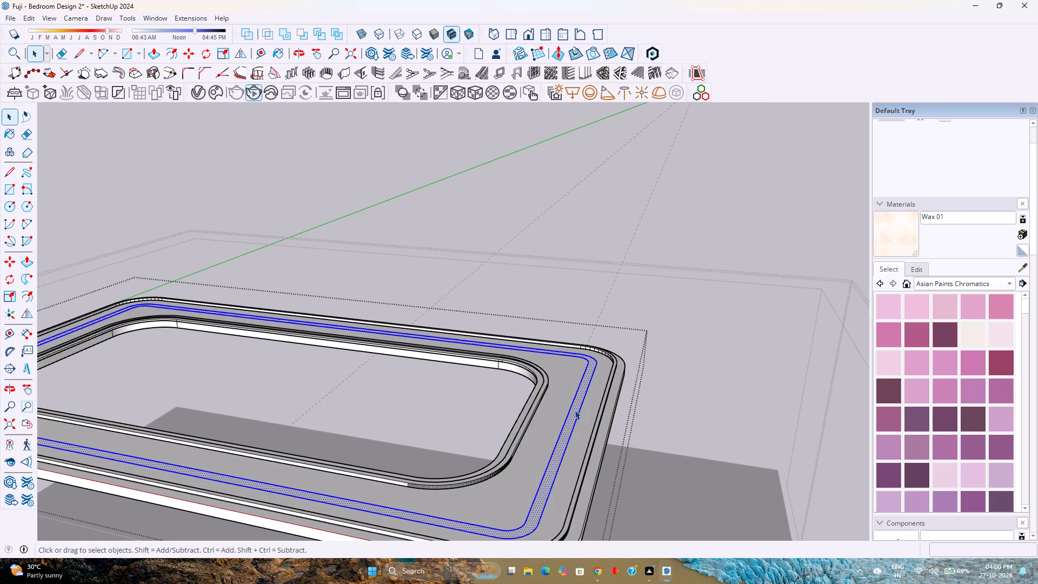
key("p")
left_click(575, 410)
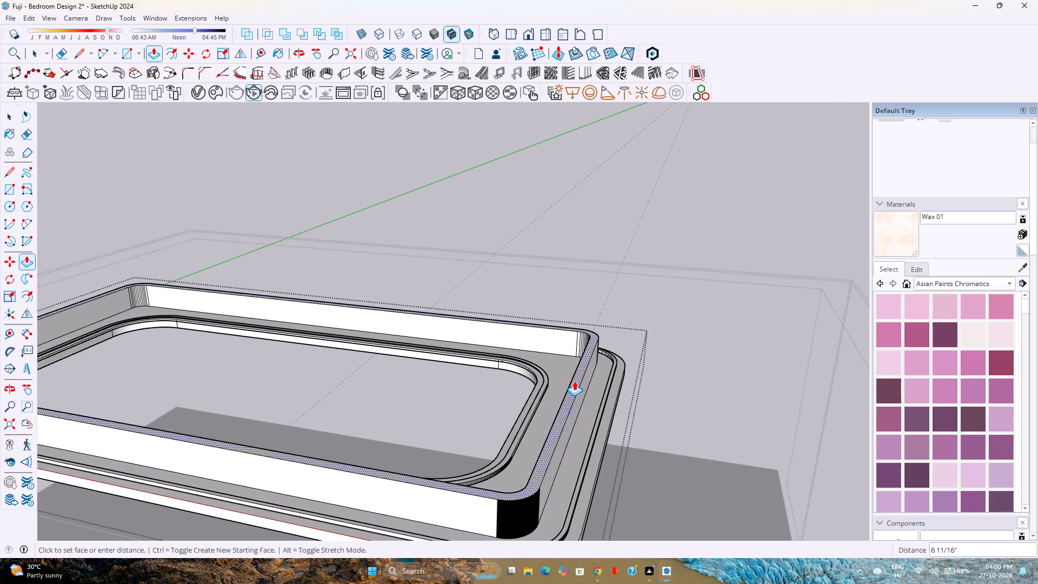
key("2")
key("Return")
Examine the ring with its raised band from above, below and side-on.
scroll(574, 381, "down", 11)
middle_click_drag(560, 411, 526, 346)
middle_click(525, 345)
middle_click(524, 339)
middle_click(523, 320)
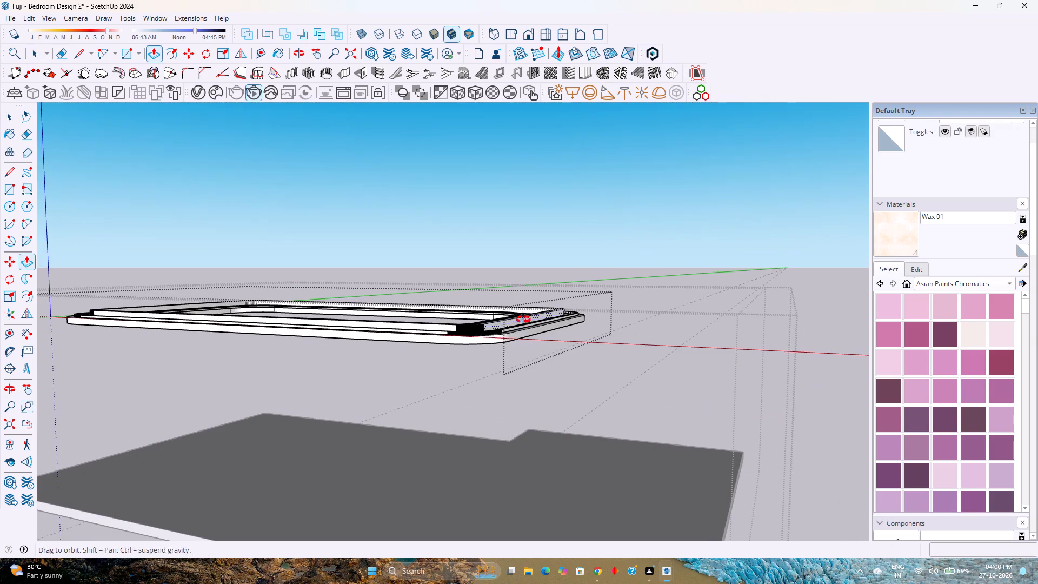
middle_click_drag(467, 373, 558, 294)
middle_click(558, 294)
key("space")
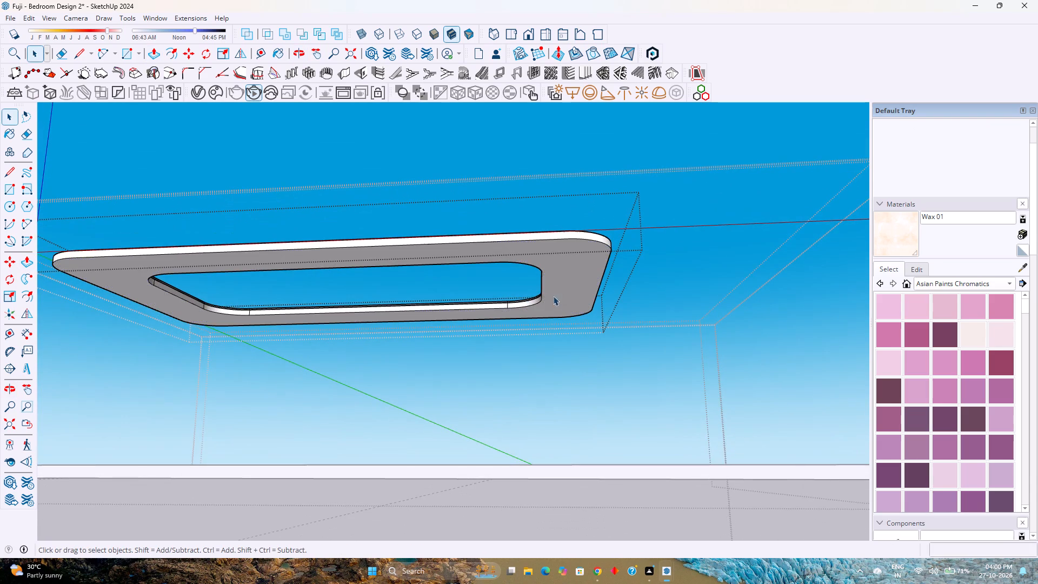
scroll(534, 299, "down", 2)
middle_click_drag(502, 214, 541, 375)
middle_click(541, 375)
scroll(575, 366, "up", 2)
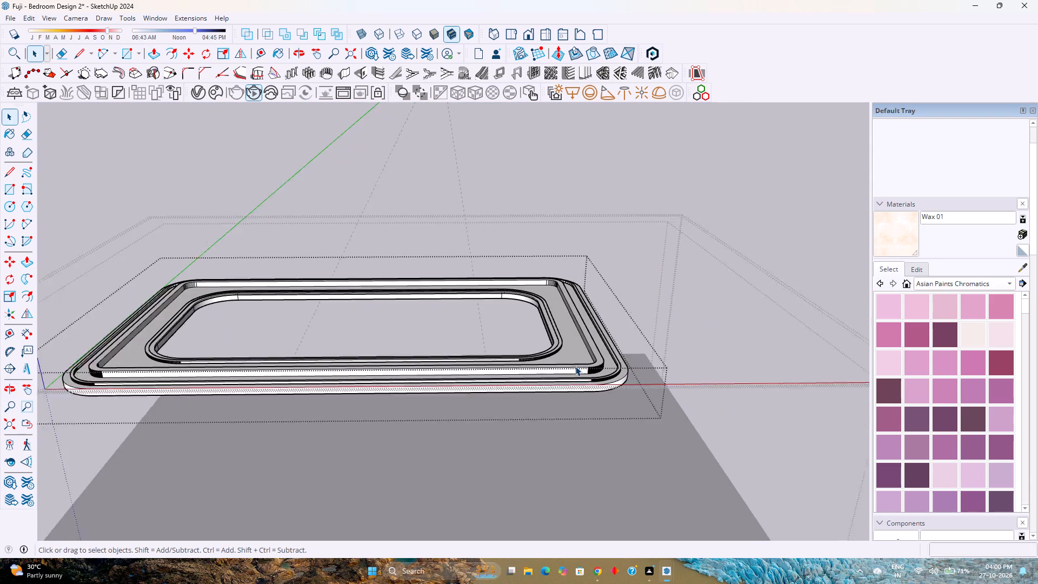
scroll(575, 366, "up", 5)
middle_click_drag(575, 366, 558, 296)
middle_click(558, 296)
middle_click_drag(547, 314, 534, 302)
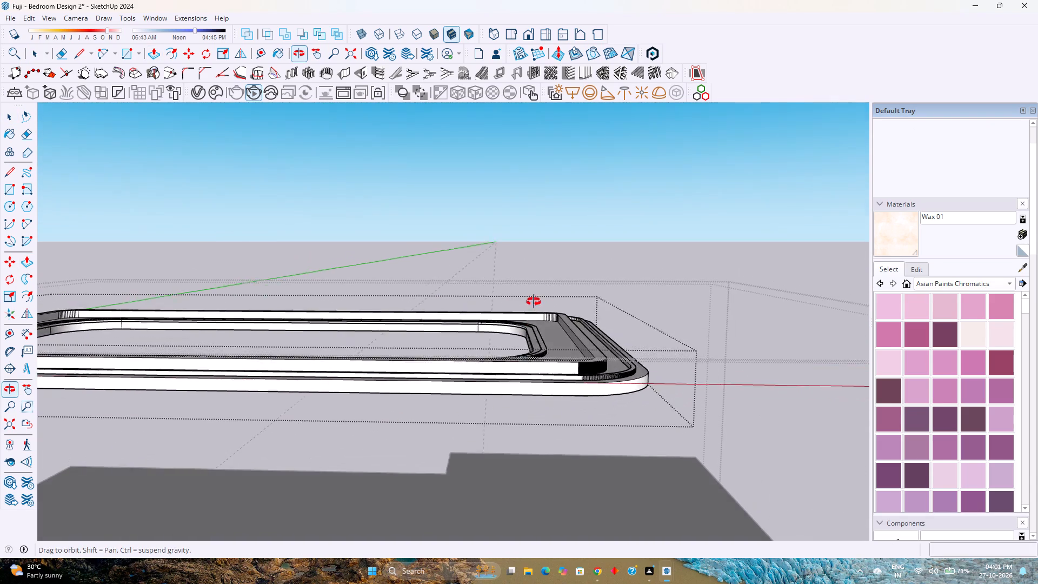
middle_click_drag(534, 302, 535, 293)
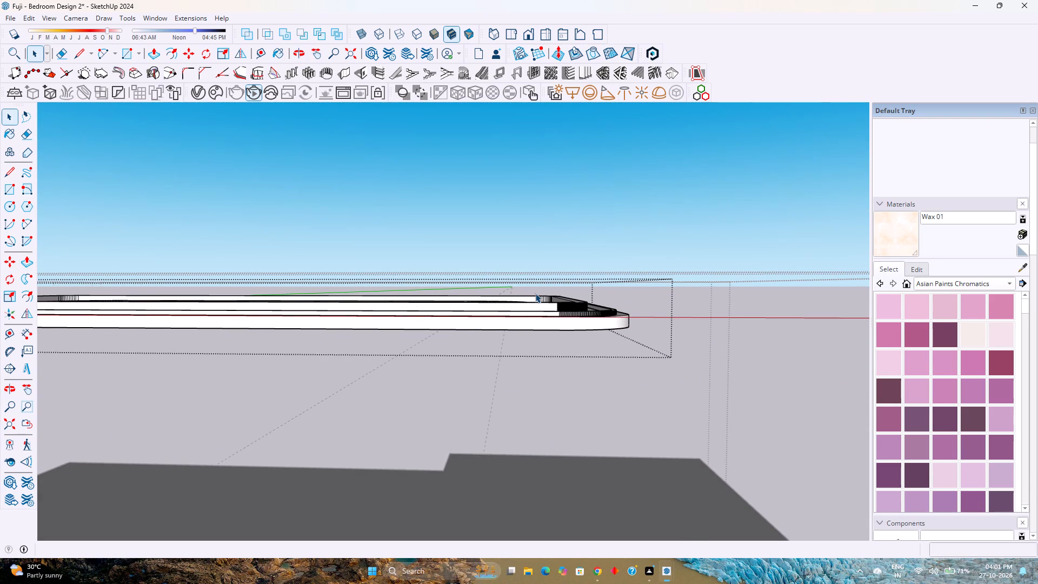
scroll(535, 293, "down", 1)
scroll(597, 317, "up", 5)
middle_click_drag(594, 315, 636, 357)
middle_click(636, 357)
Inside the outer strip's group, push the strip's top face down by 0.25" and close the group.
scroll(594, 303, "up", 3)
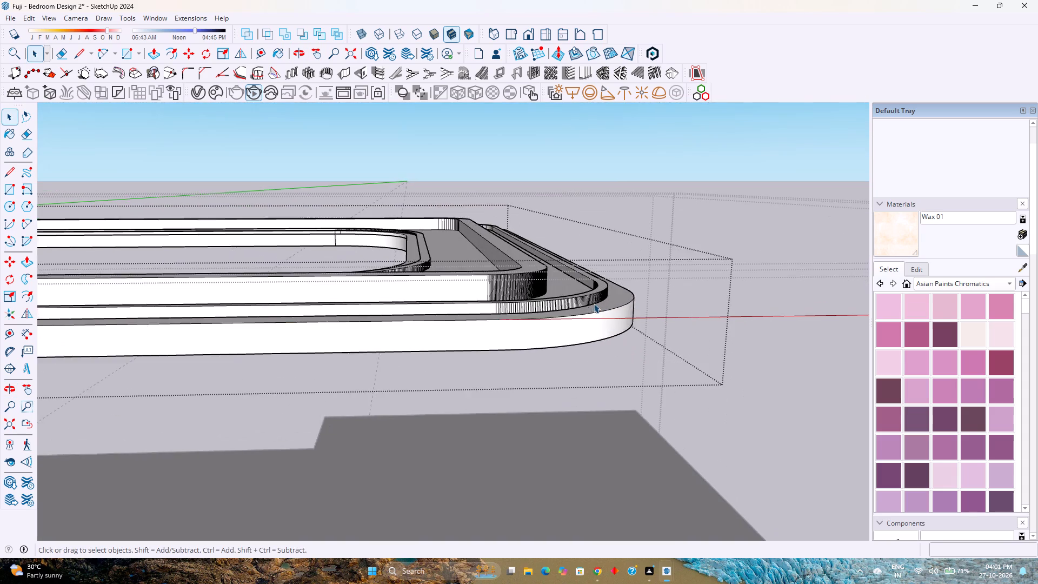
scroll(594, 303, "up", 4)
double_click(589, 296)
scroll(589, 296, "up", 4)
key("p")
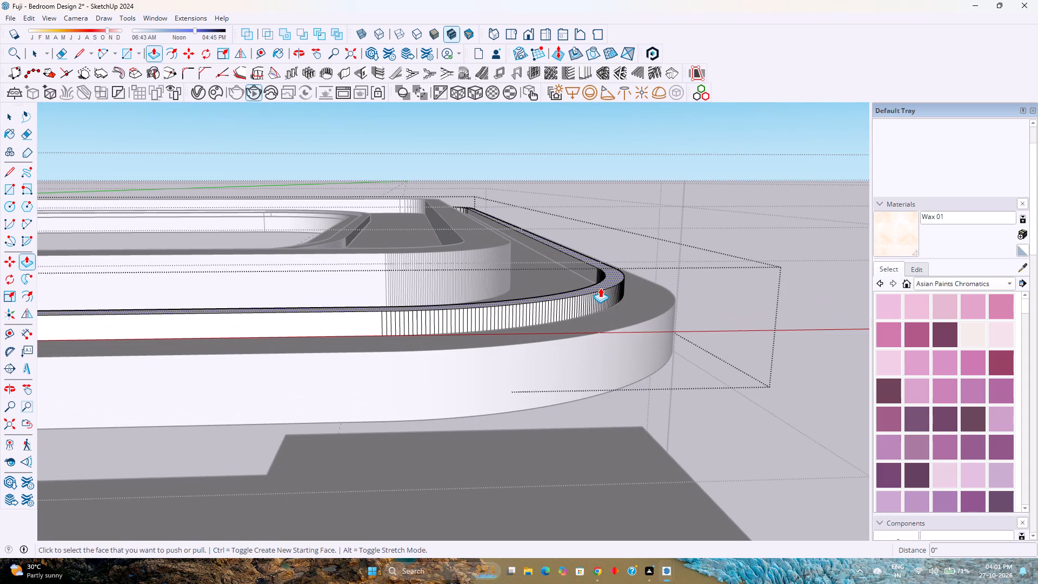
left_click(602, 287)
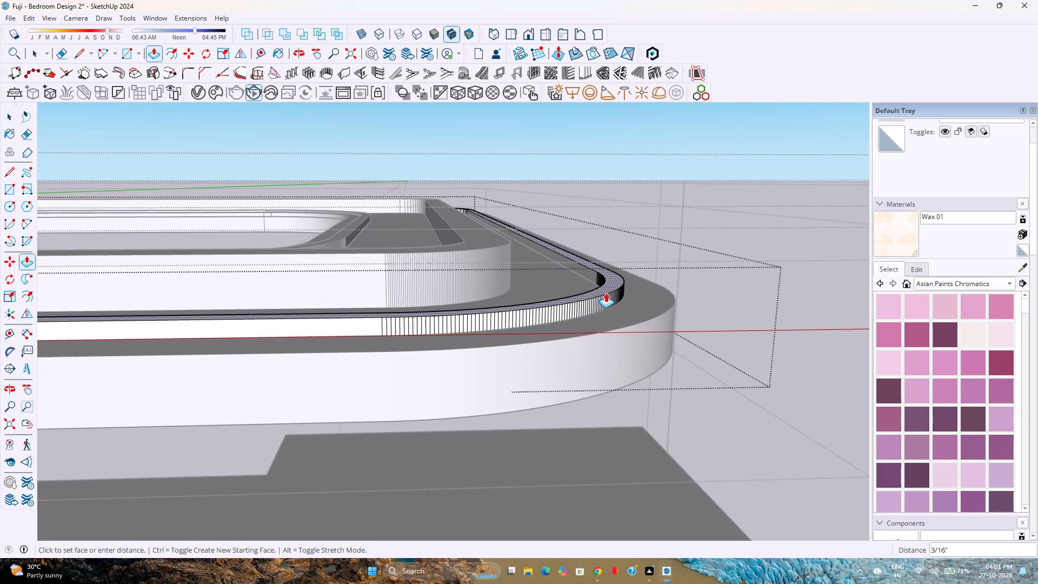
type("0.25")
key("Return")
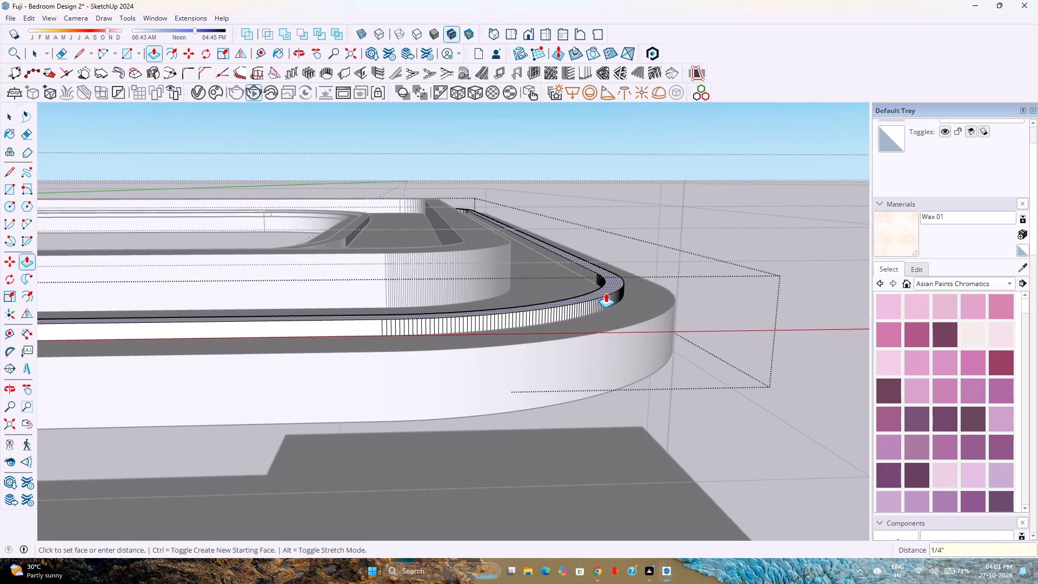
double_click(605, 291)
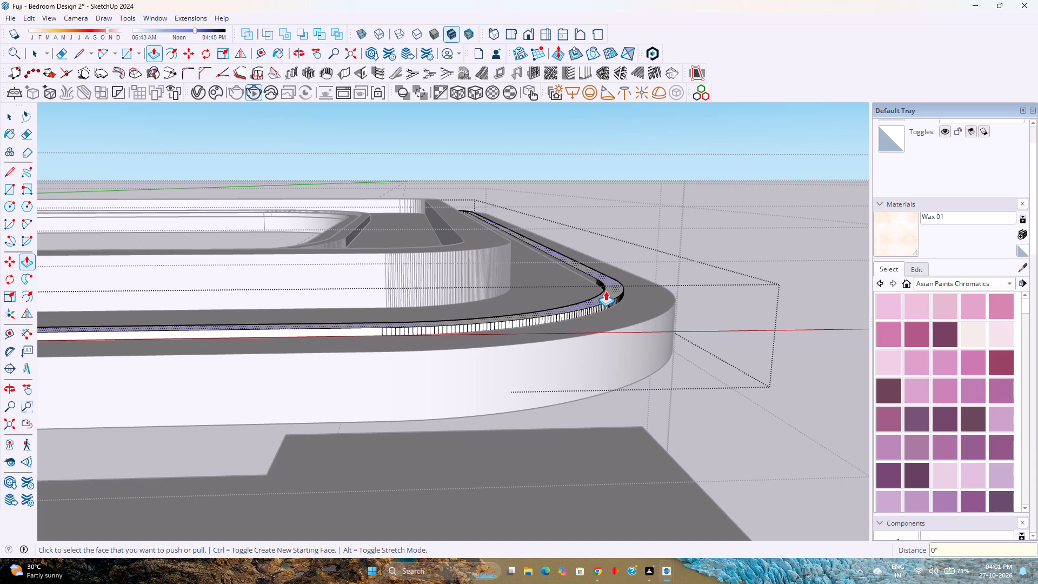
key("ctrl+z")
key("space")
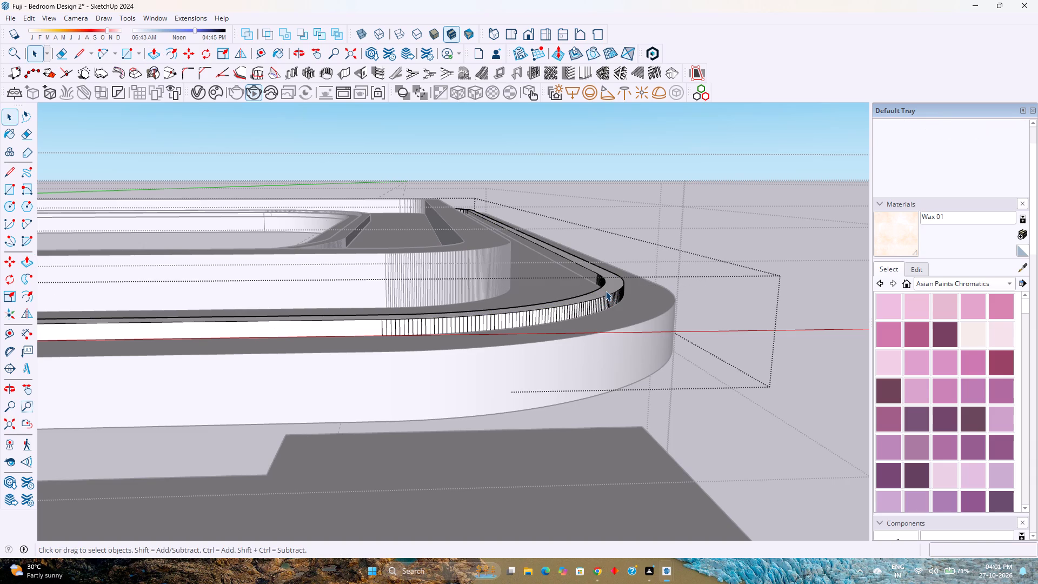
key("Escape")
scroll(605, 291, "down", 4)
left_click(687, 286)
Examine the stepped ring from above and its underside from below.
scroll(687, 286, "down", 3)
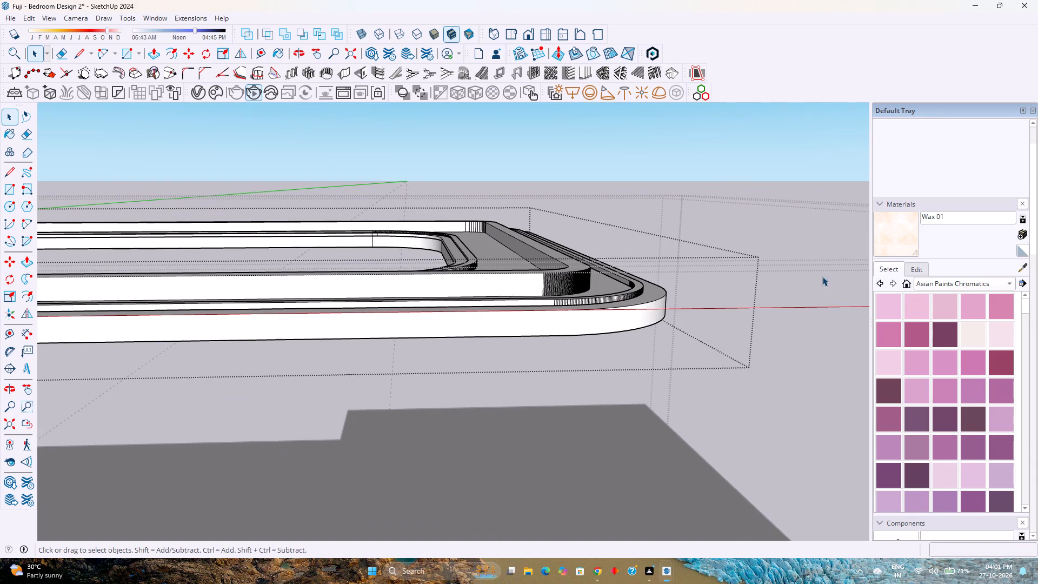
middle_click(822, 276)
scroll(823, 276, "down", 6)
middle_click_drag(823, 276, 787, 370, "shift")
scroll(697, 385, "down", 3)
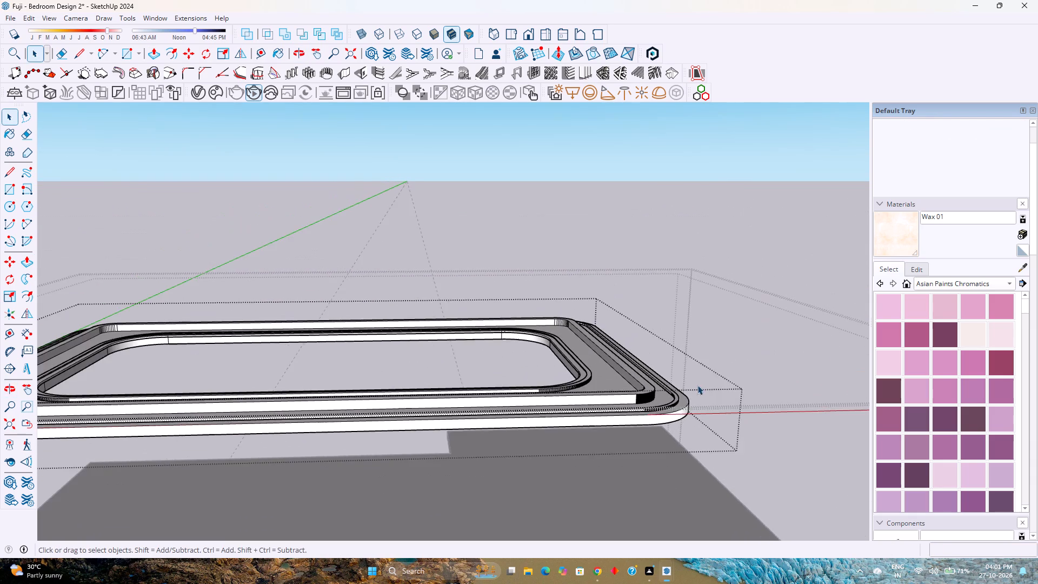
middle_click_drag(649, 460, 666, 354)
scroll(661, 339, "down", 2)
middle_click_drag(648, 324, 676, 378, "shift")
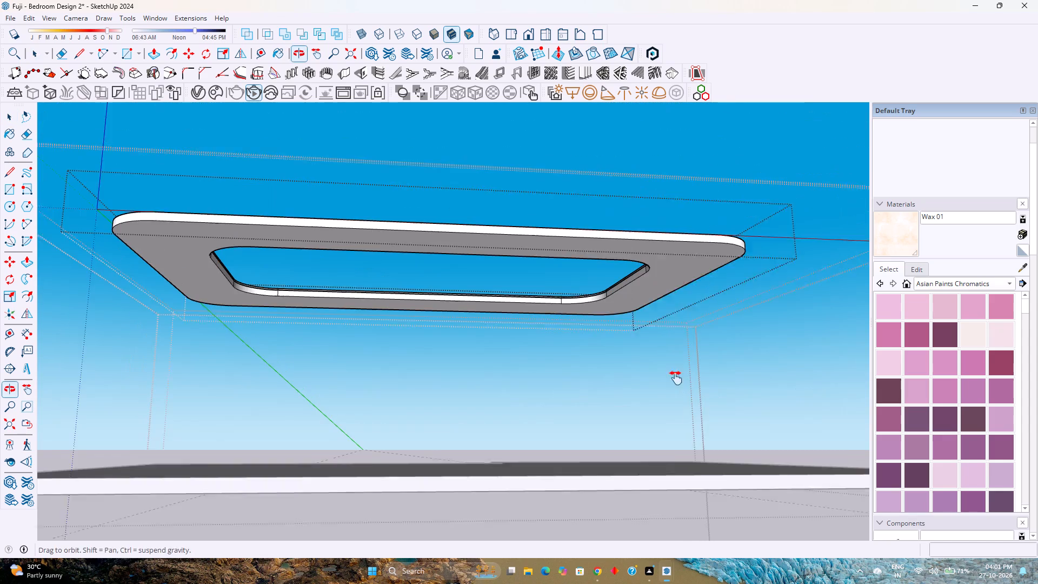
middle_click_drag(676, 378, 676, 379, "shift")
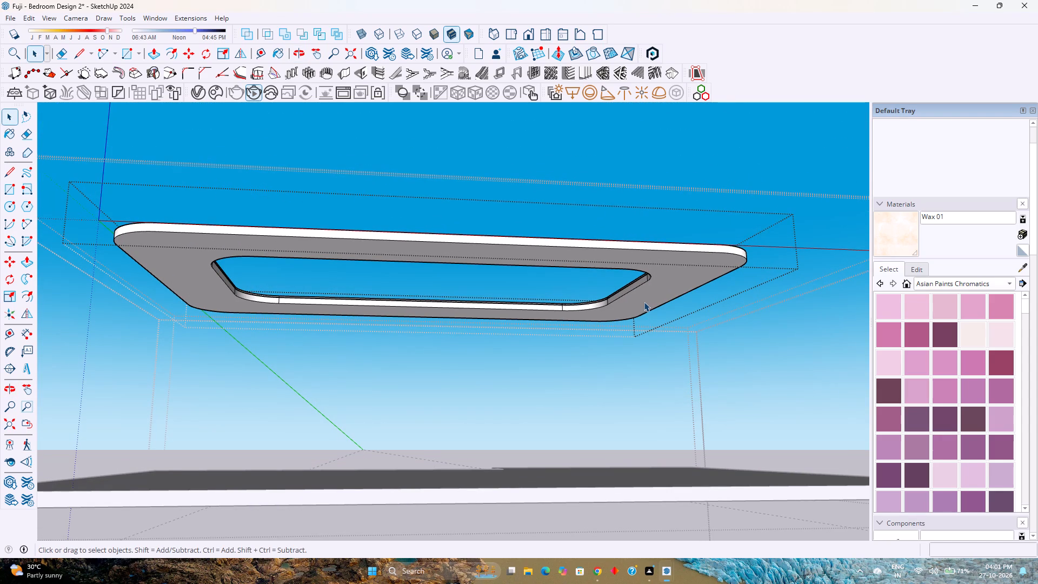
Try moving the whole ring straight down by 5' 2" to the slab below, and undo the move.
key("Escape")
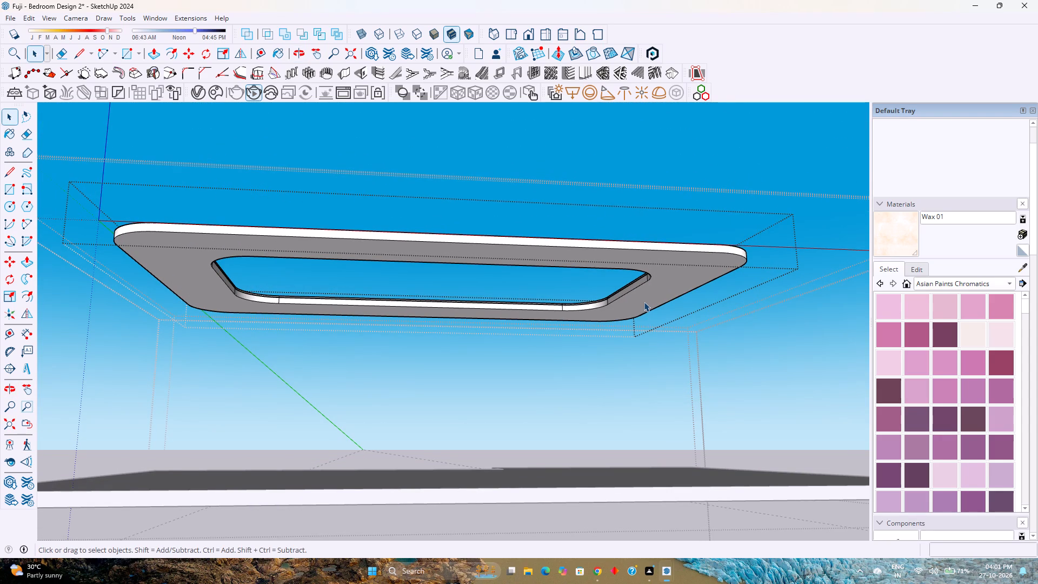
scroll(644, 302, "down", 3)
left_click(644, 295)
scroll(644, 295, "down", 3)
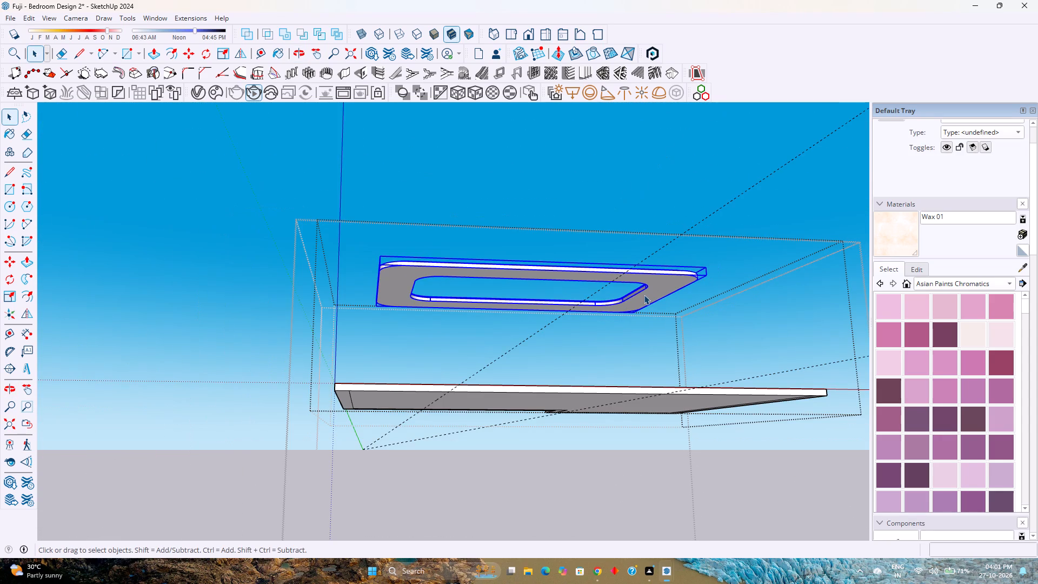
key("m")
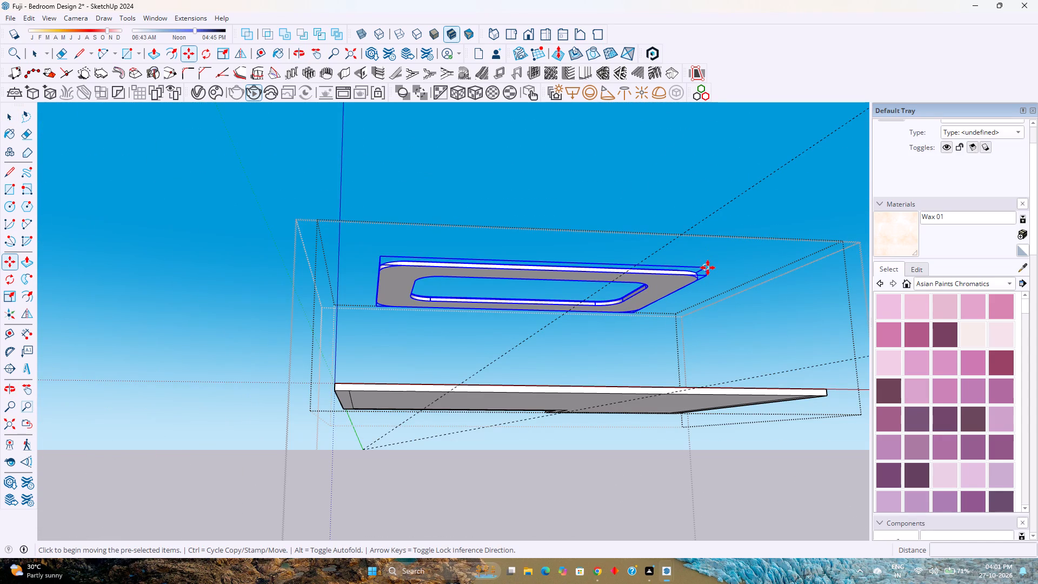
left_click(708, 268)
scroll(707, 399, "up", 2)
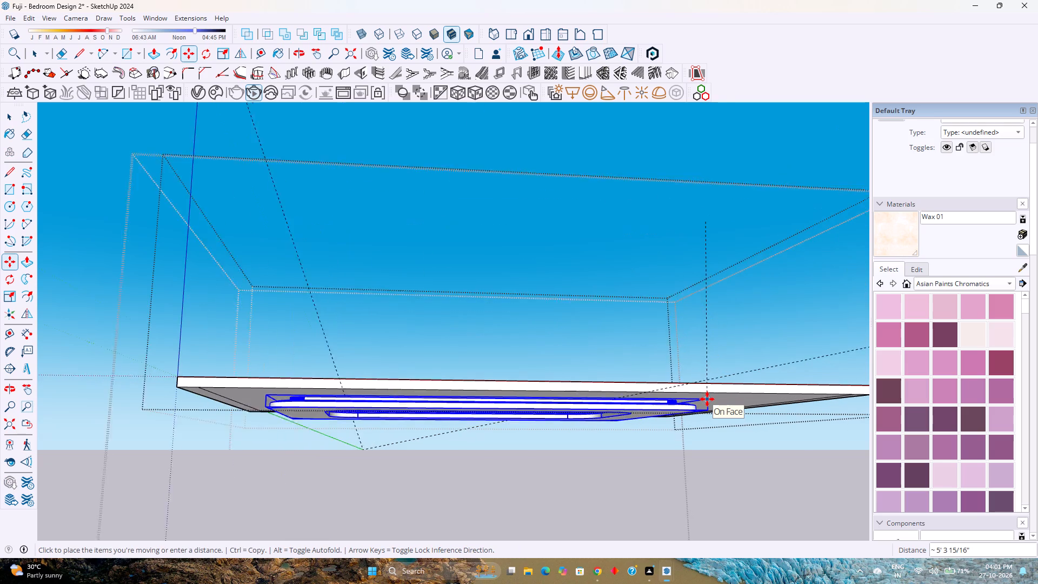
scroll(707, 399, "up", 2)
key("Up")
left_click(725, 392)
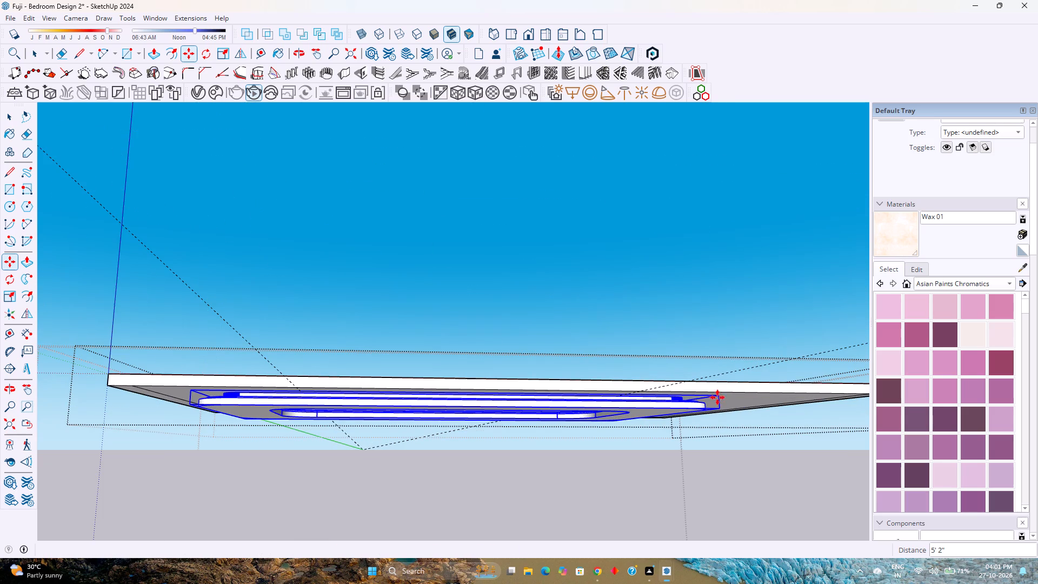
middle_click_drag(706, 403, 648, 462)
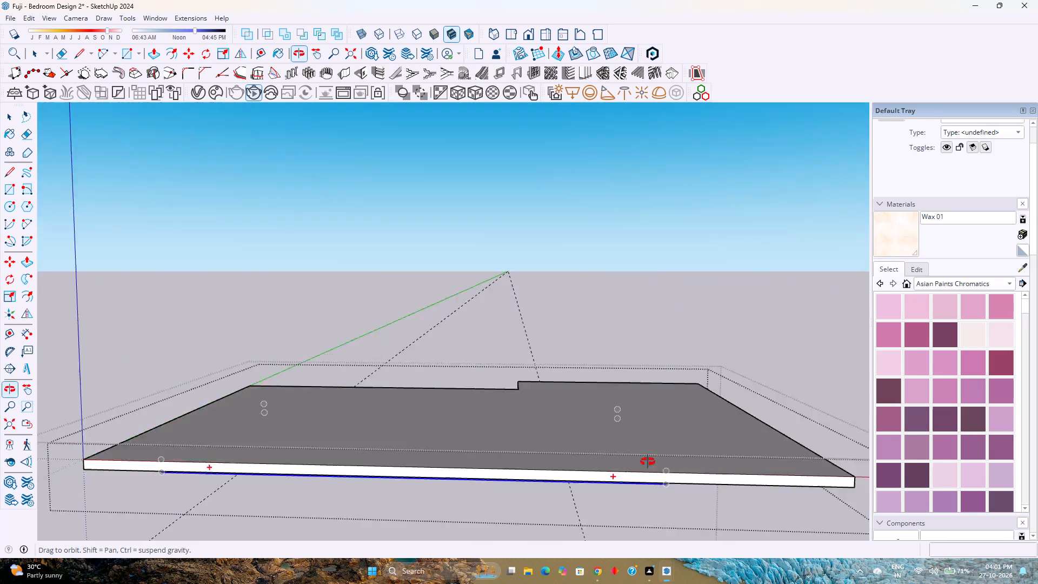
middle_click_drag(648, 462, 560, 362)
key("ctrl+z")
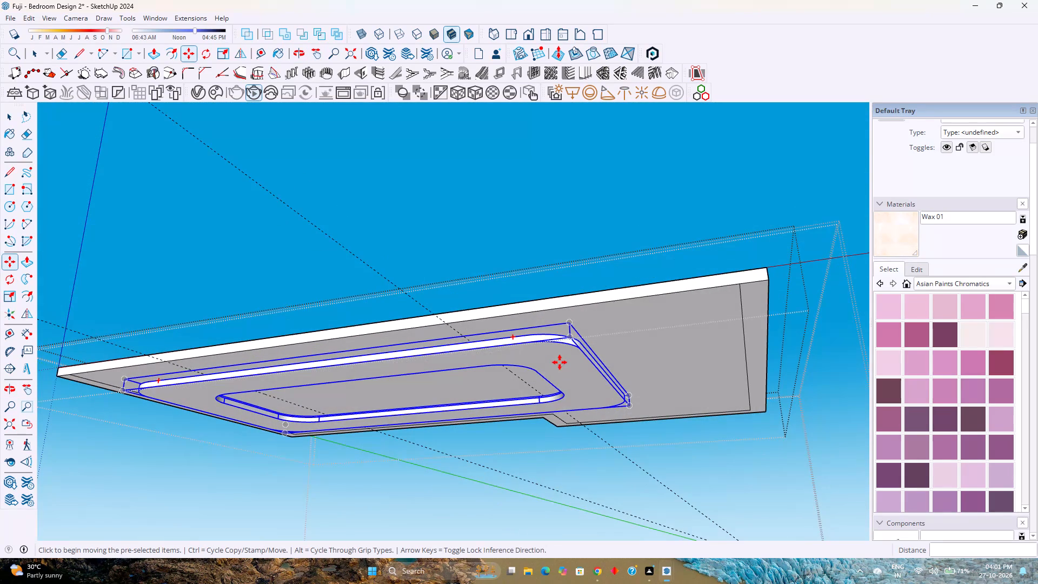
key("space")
Reopen the ring's group and select the inner cove strip that runs around the central opening.
middle_click_drag(588, 363, 630, 430)
middle_click_drag(504, 327, 665, 467)
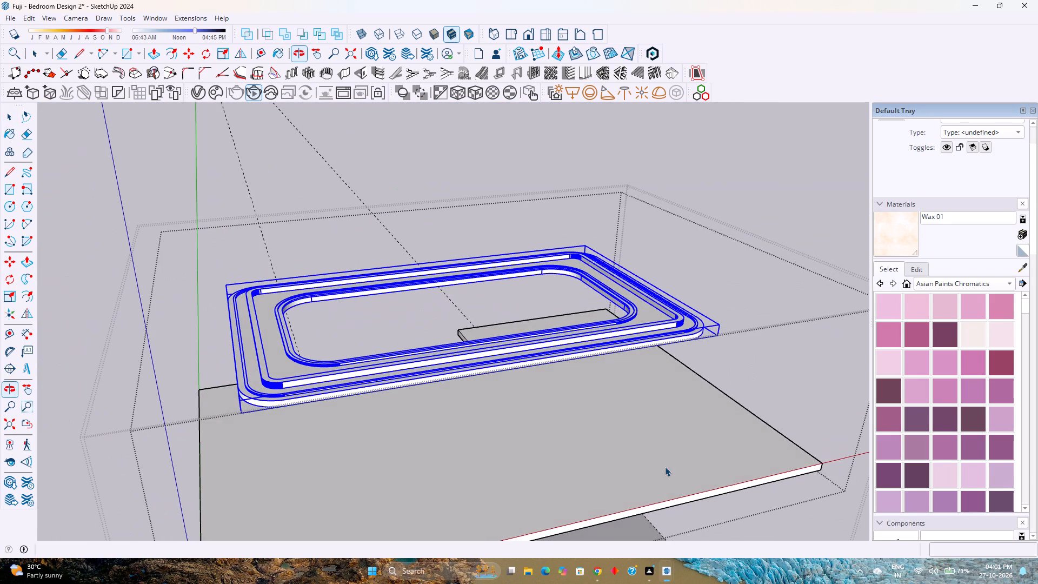
scroll(275, 391, "up", 2)
double_click(289, 361)
scroll(289, 361, "up", 3)
middle_click_drag(289, 361, 310, 400)
middle_click(310, 400)
left_click(315, 387)
scroll(314, 388, "up", 5)
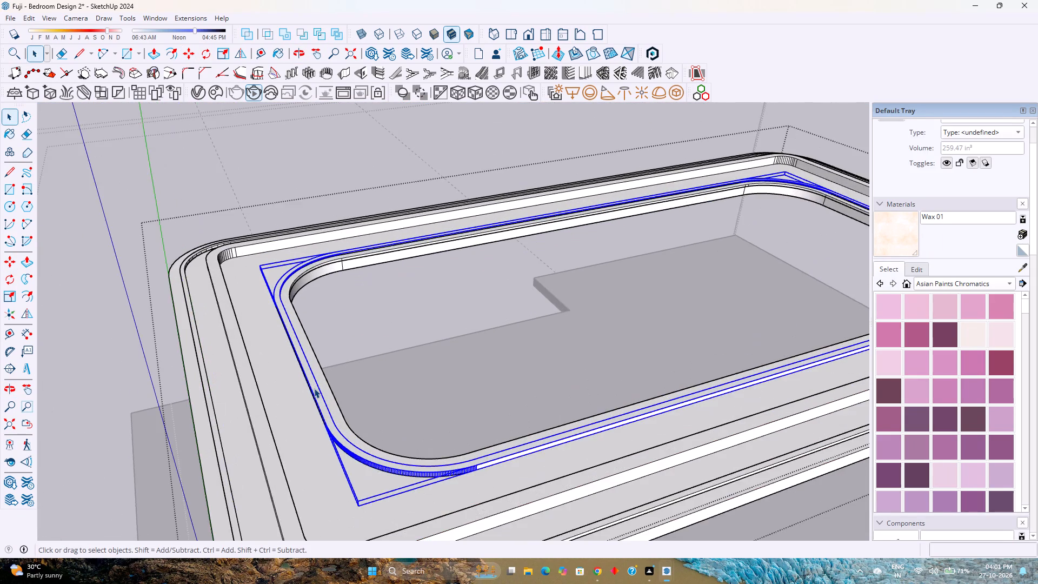
scroll(314, 388, "up", 2)
triple_click(314, 388)
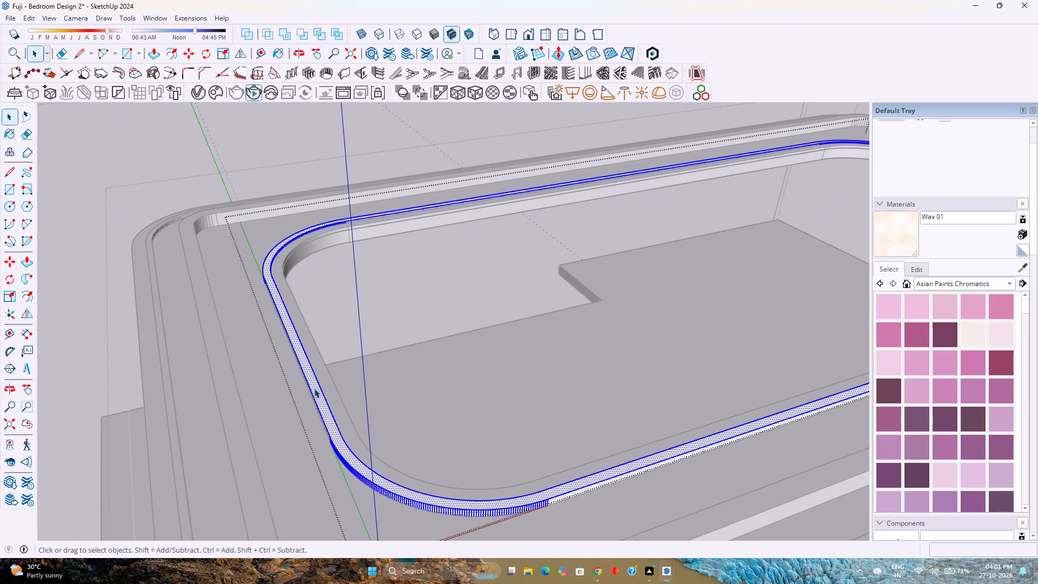
key("Escape")
scroll(314, 388, "up", 2)
left_click(314, 388)
scroll(314, 388, "up", 1)
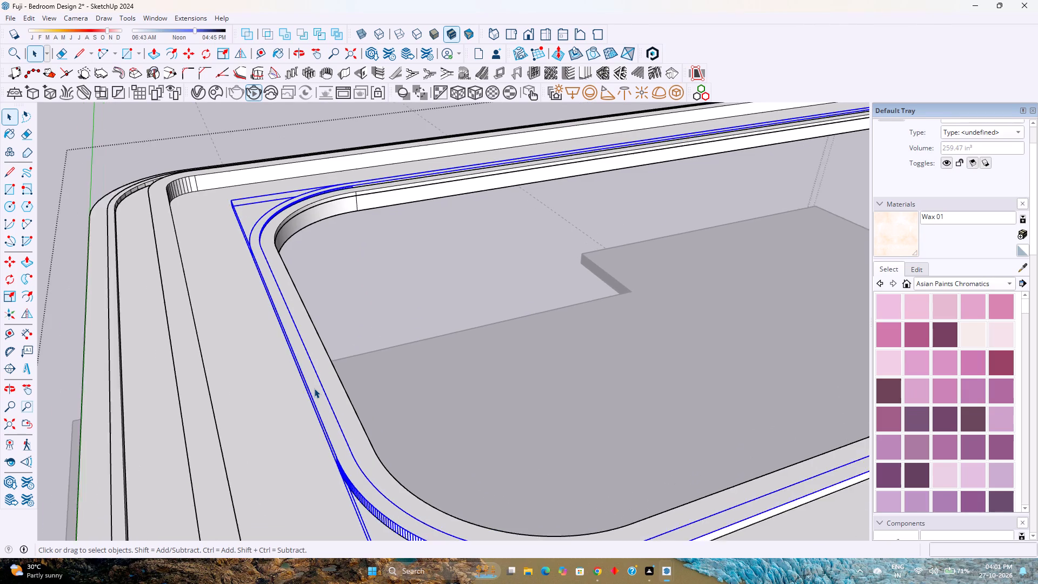
scroll(314, 388, "up", 2)
Examine the selected inner cove strip at the opening's rounded corner from several low angles.
middle_click_drag(332, 402, 209, 314)
scroll(209, 314, "up", 1)
scroll(209, 314, "down", 3)
scroll(307, 391, "down", 2)
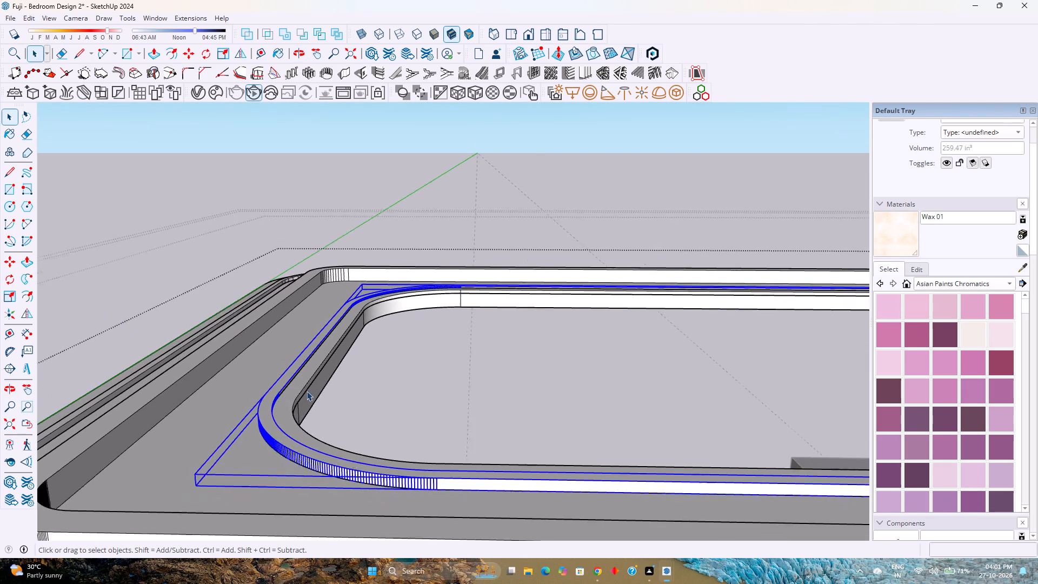
scroll(307, 391, "down", 1)
middle_click_drag(280, 422, 147, 443)
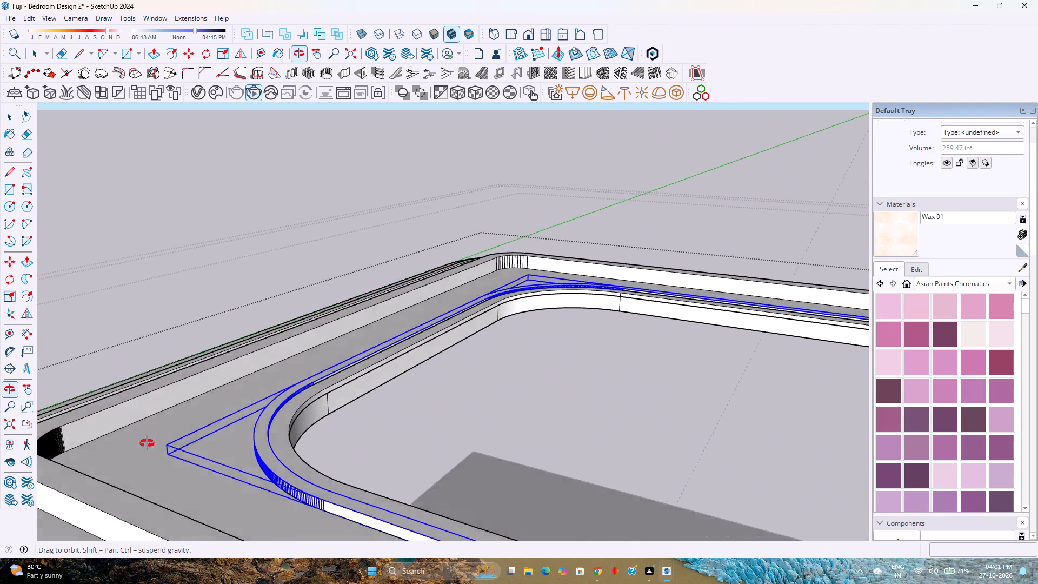
middle_click_drag(147, 443, 278, 393)
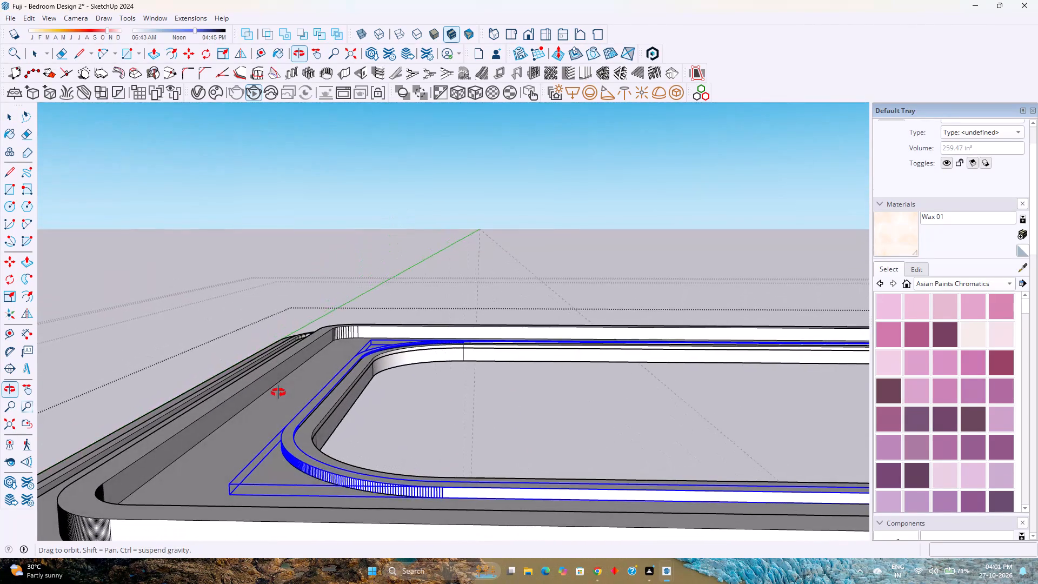
middle_click_drag(278, 393, 276, 357)
scroll(320, 446, "up", 2)
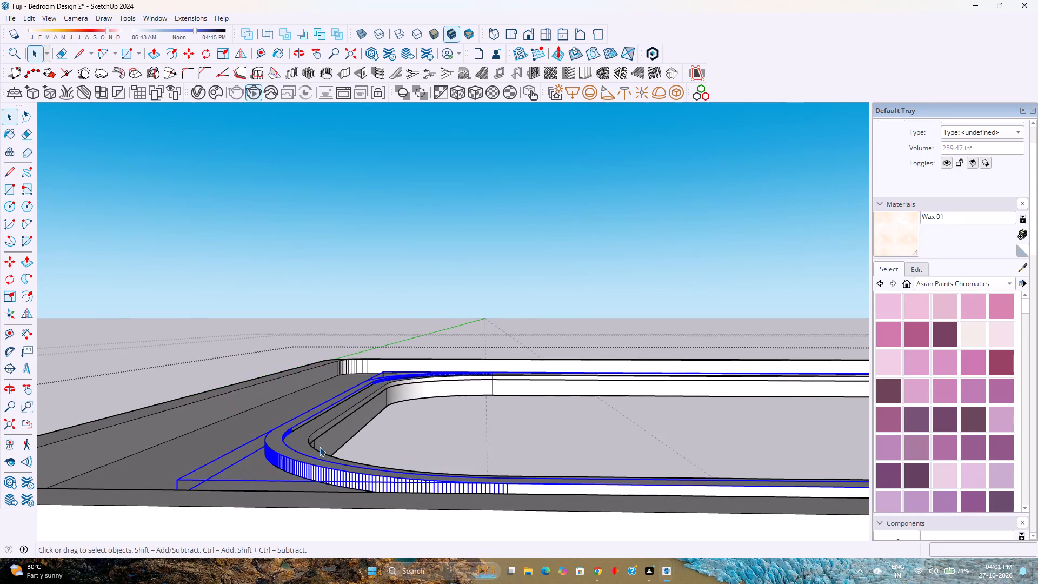
scroll(320, 447, "up", 13)
scroll(249, 436, "up", 2)
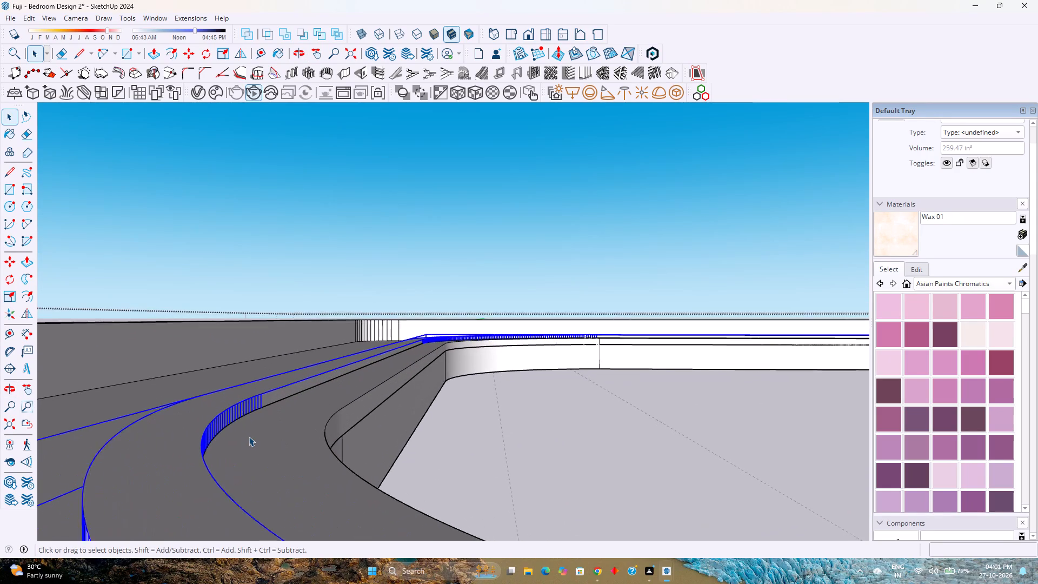
scroll(249, 436, "up", 2)
scroll(249, 436, "down", 13)
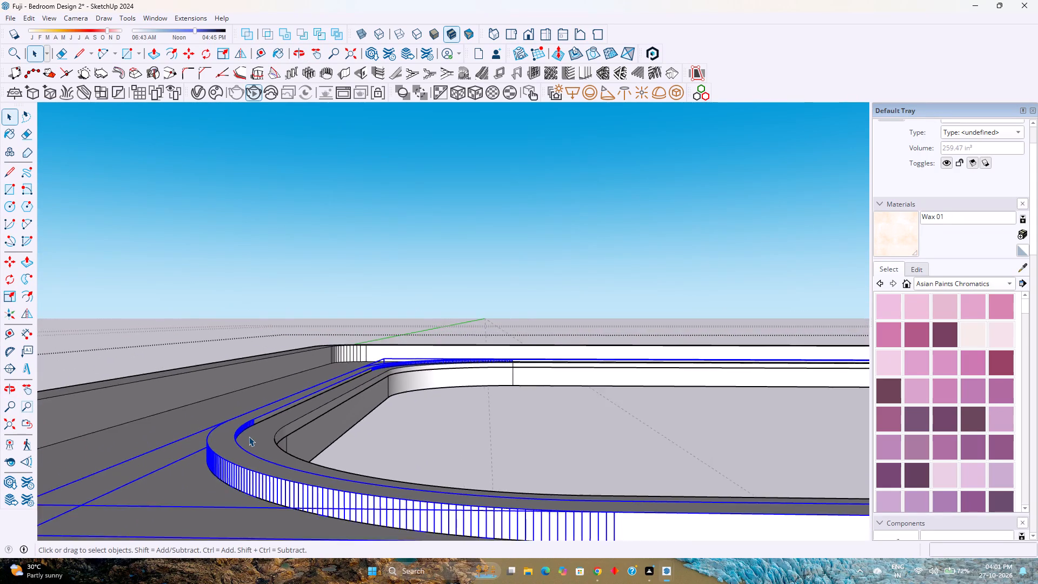
scroll(249, 436, "down", 5)
Create a new Emissive material in the V-Ray Asset Editor.
left_click(207, 95)
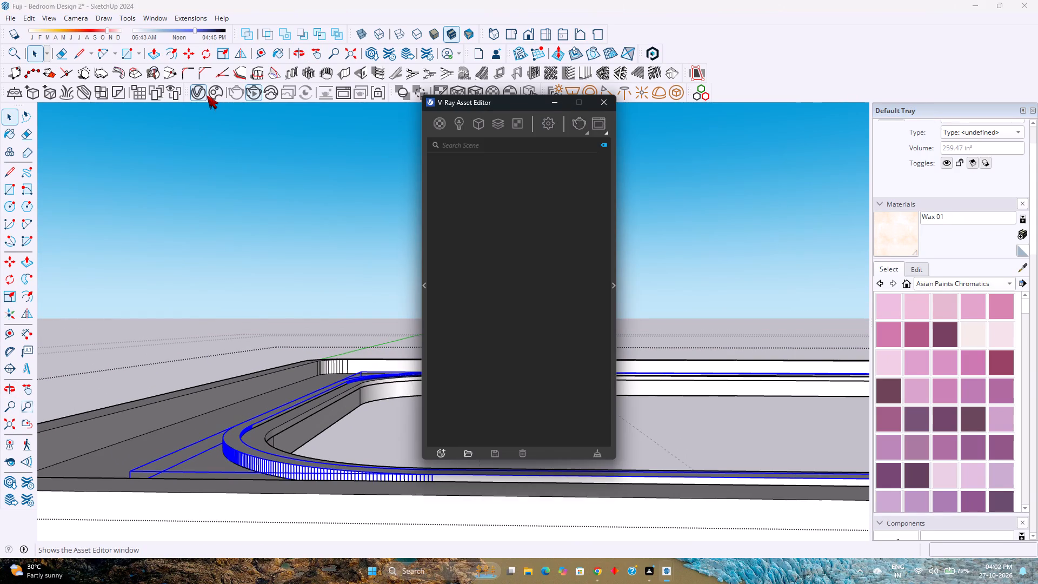
left_click(444, 122)
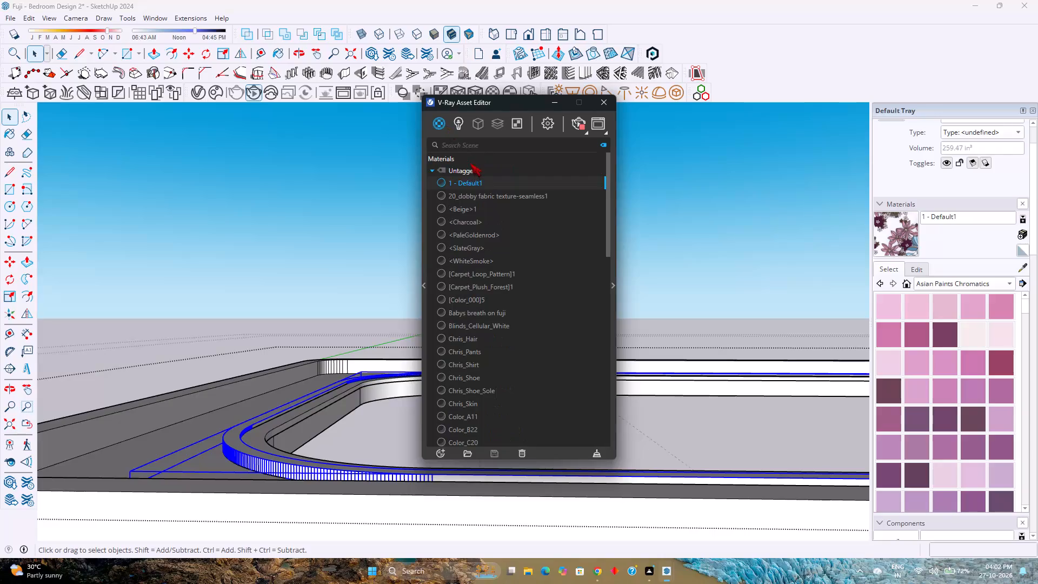
right_click(434, 127)
left_click(452, 160)
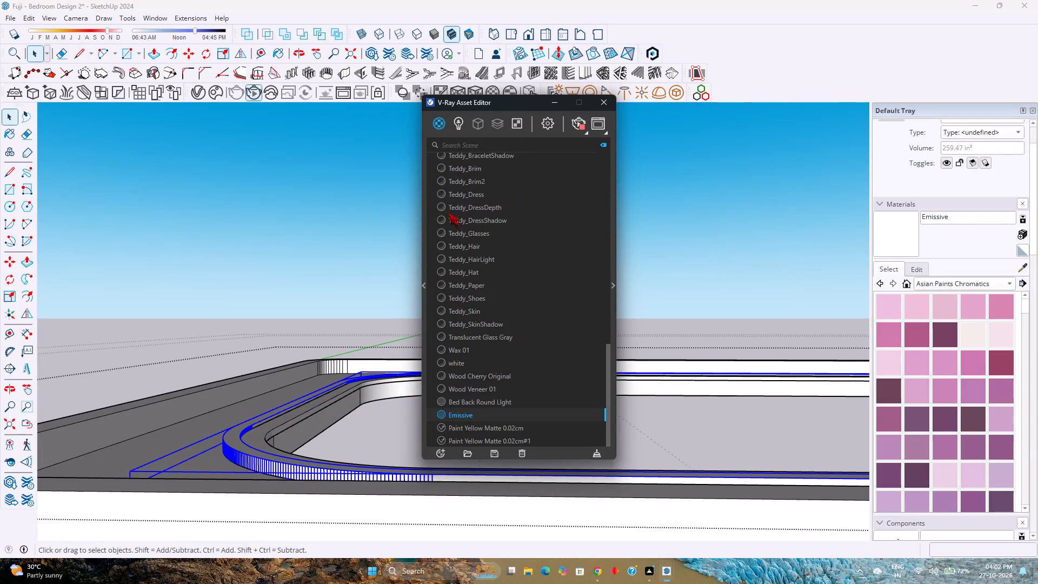
Rename the new Emissive material as "False ceiling Light".
right_click(480, 416)
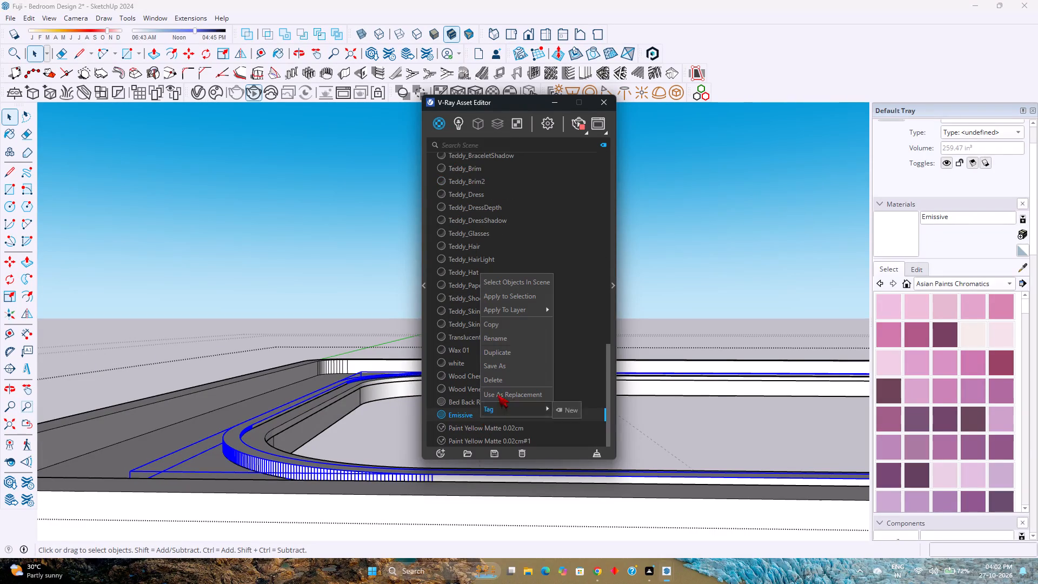
left_click(515, 336)
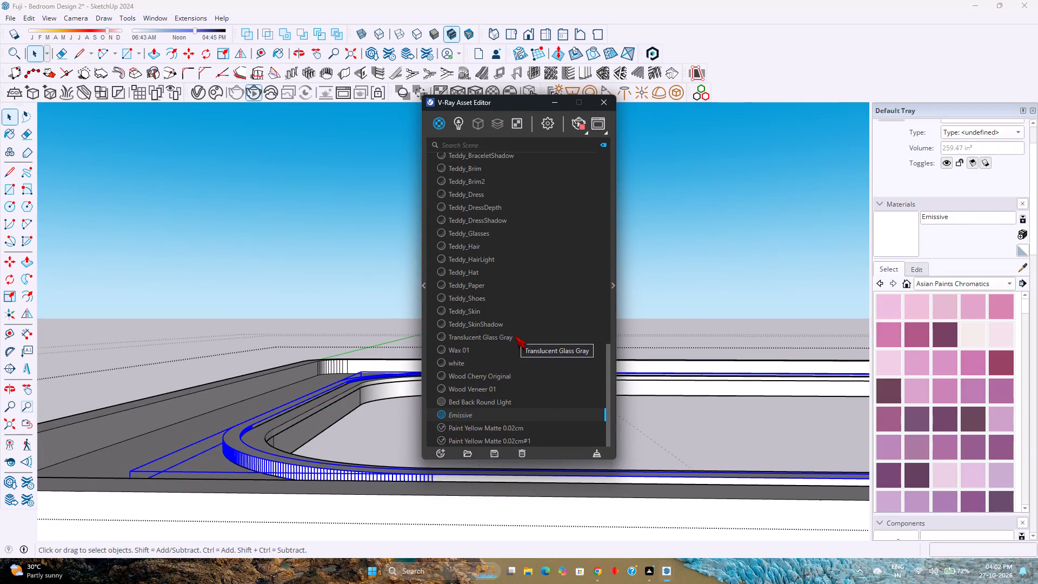
key("BackSpace")
key("BackSpace")
key("BackSpace")
key("BackSpace")
key("BackSpace")
key("BackSpace")
key("BackSpace")
key("BackSpace")
key("BackSpace")
key("BackSpace")
key("BackSpace")
key("BackSpace")
key("BackSpace")
key("BackSpace")
key("BackSpace")
key("BackSpace")
key("BackSpace")
type("Fasl")
key("BackSpace")
key("BackSpace")
type("lsec")
key("BackSpace")
key("space")
key("space")
key("BackSpace")
type("ceiling Loght")
key("Left")
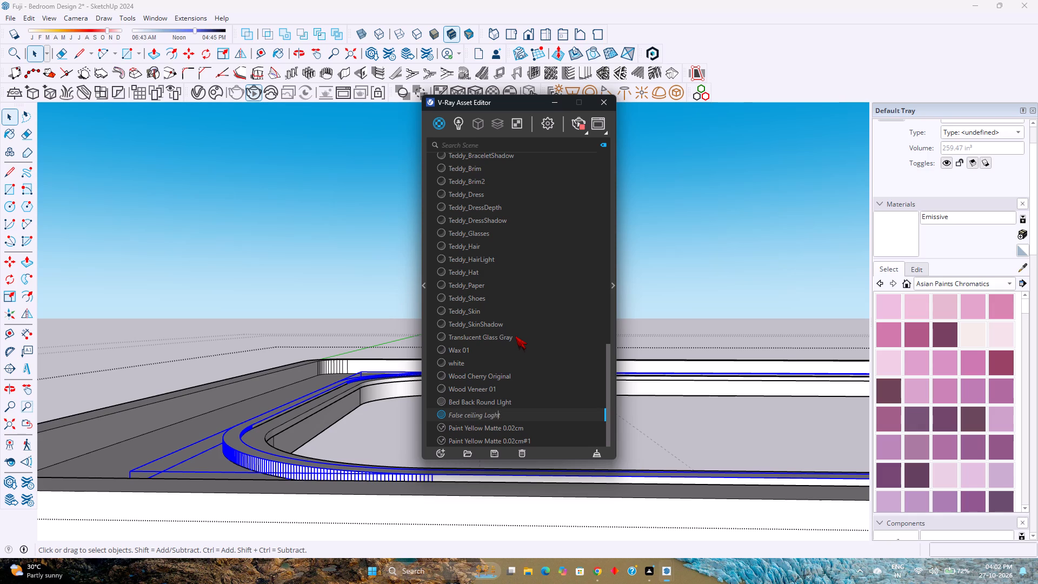
key("Left")
key("Left")
key("BackSpace")
key("i")
key("Return")
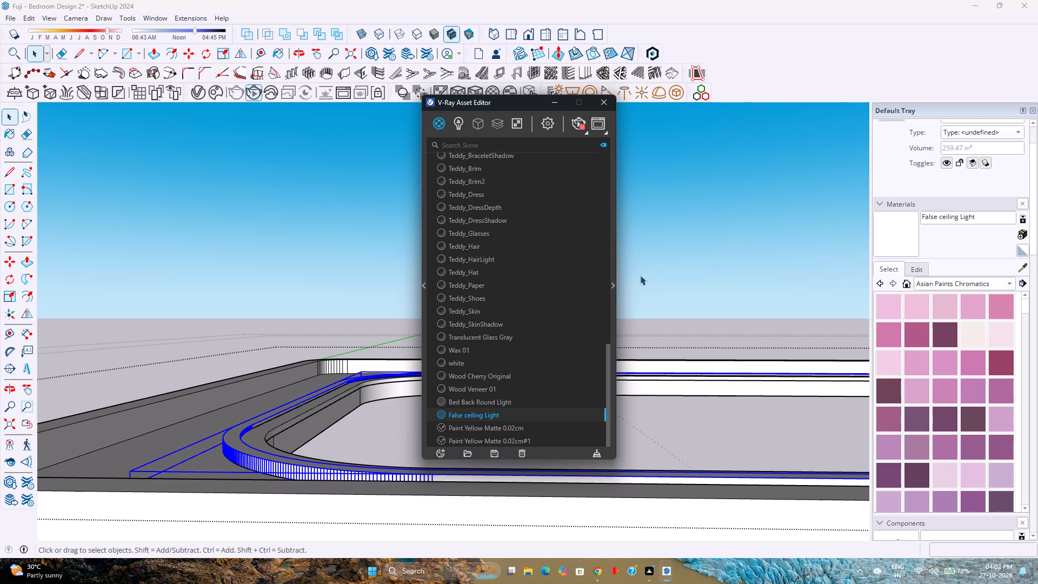
Set the False ceiling Light's emissive color to a warm yellow of R 0.98, G 0.883, B 0.619.
left_click(613, 283)
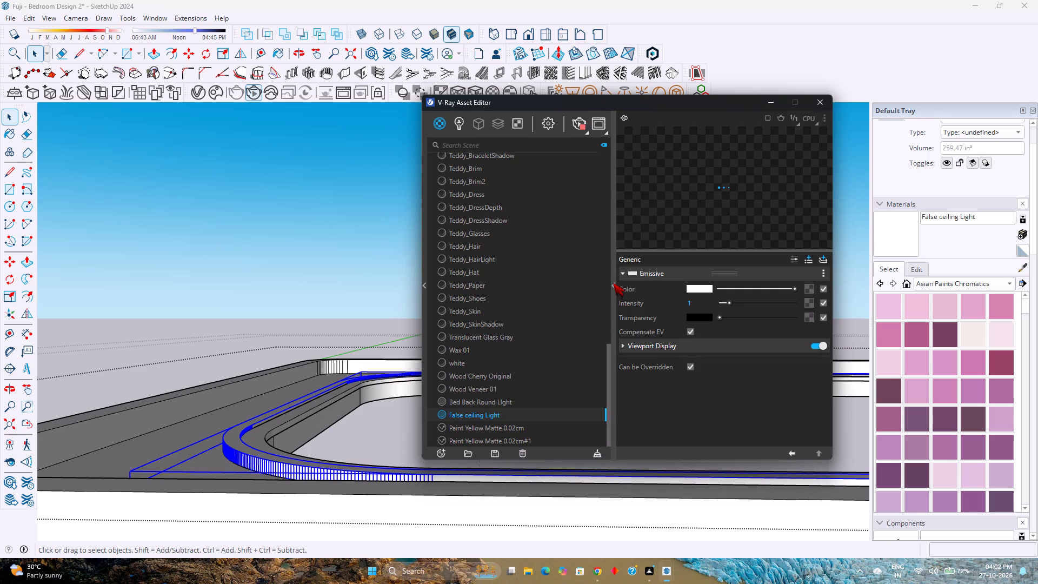
left_click(707, 291)
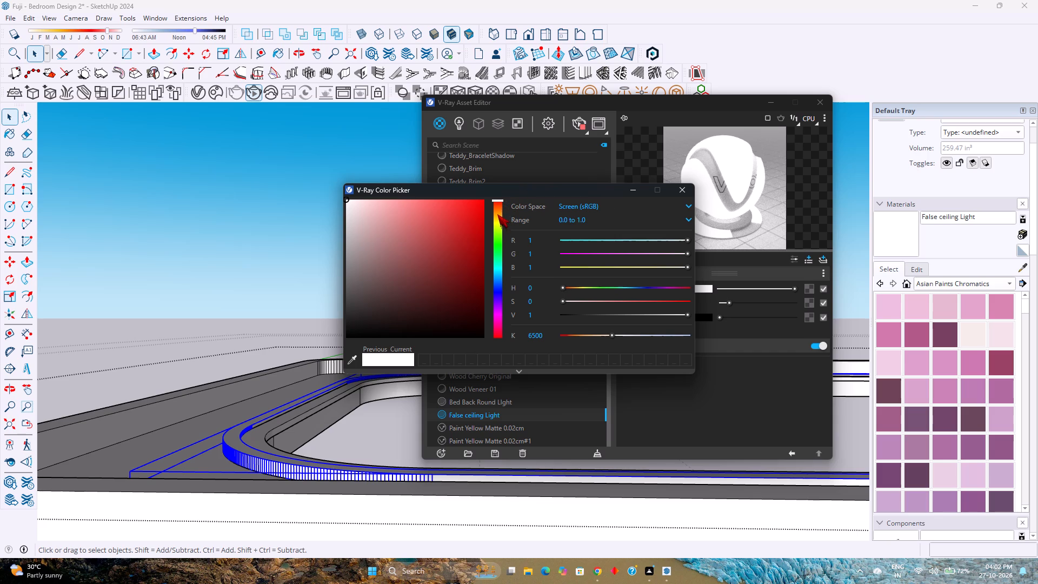
left_click(497, 214)
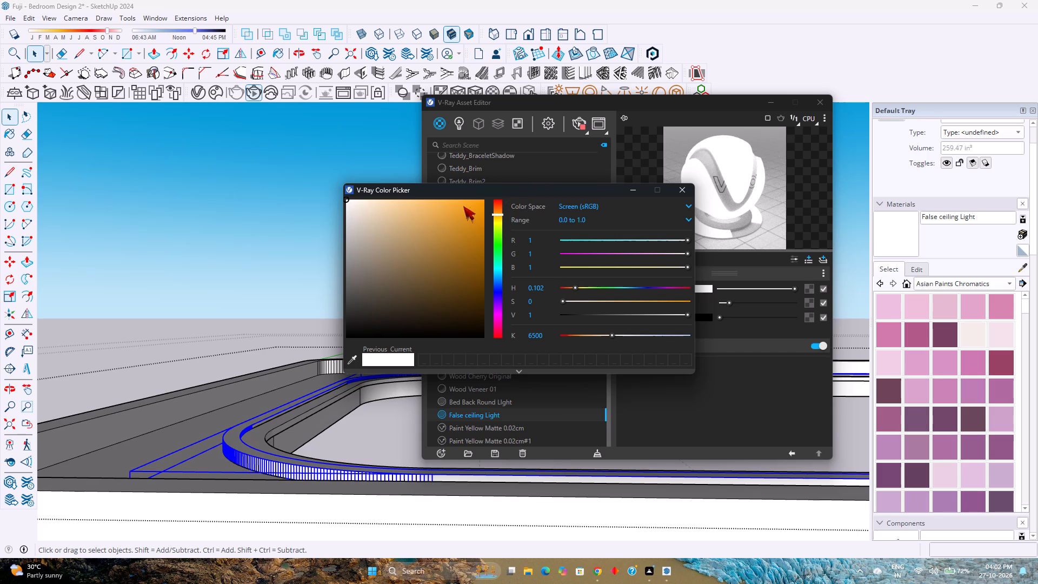
left_click(495, 213)
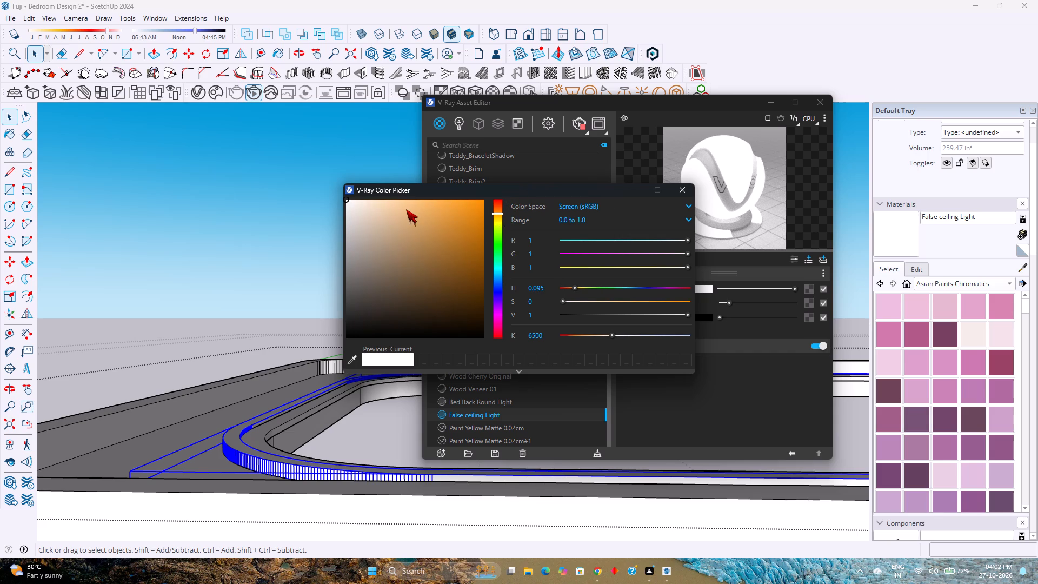
left_click(412, 203)
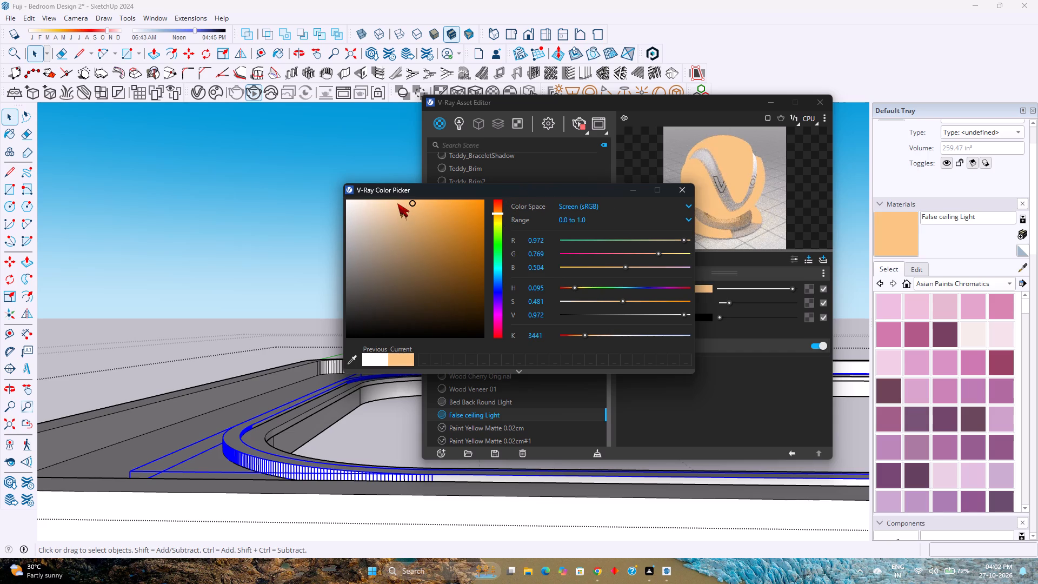
left_click(397, 203)
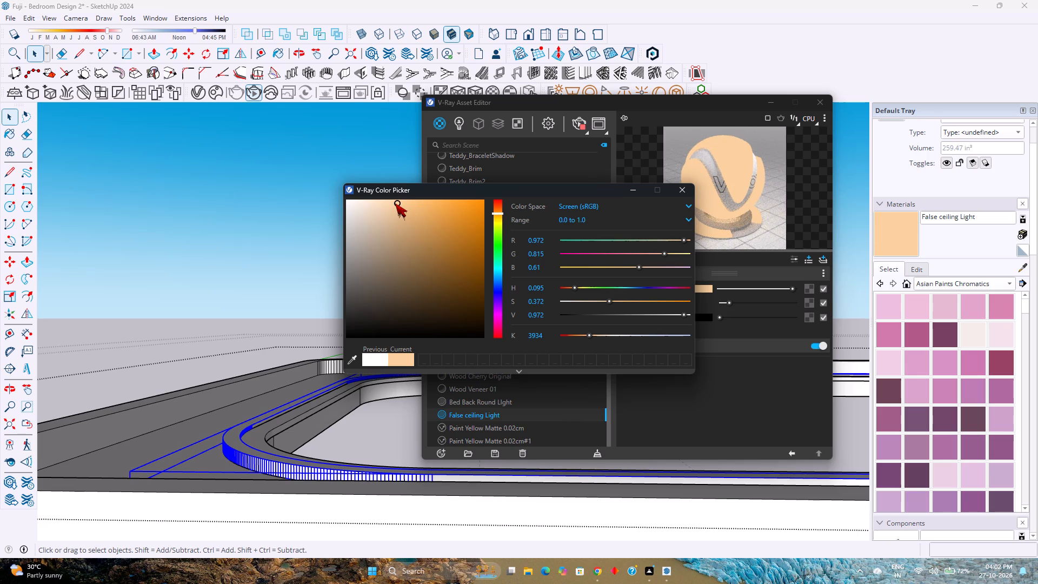
left_click(385, 200)
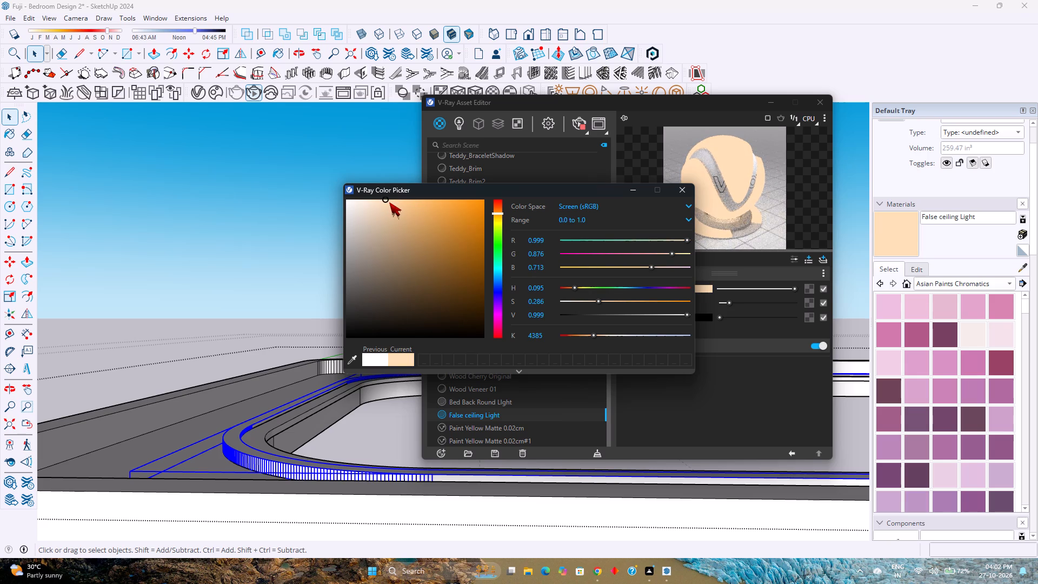
left_click(389, 202)
left_click(494, 213)
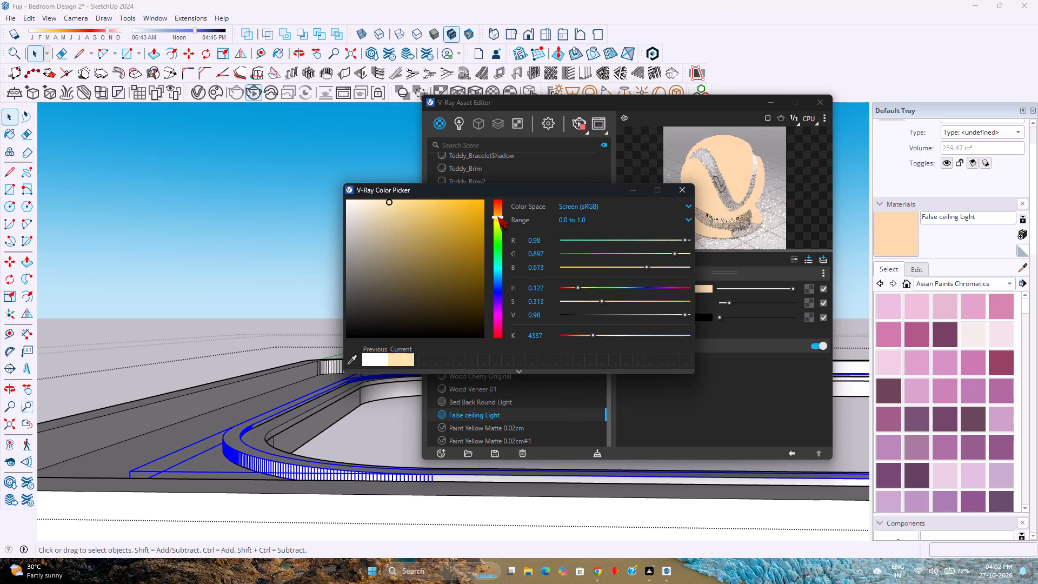
left_click(397, 202)
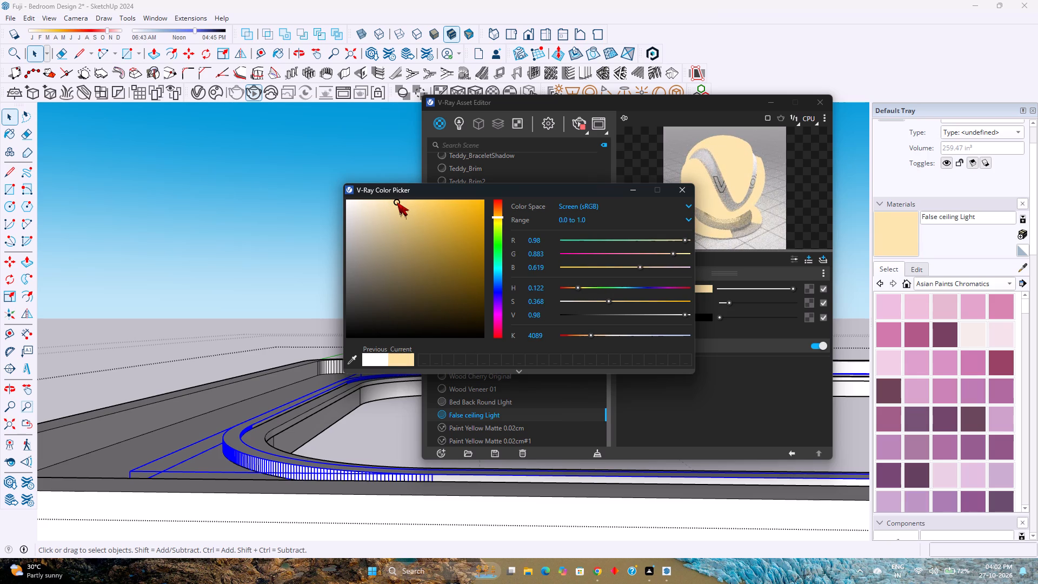
left_click(682, 188)
Raise the False ceiling Light material's emissive intensity to 10.
left_click_drag(731, 300, 810, 301)
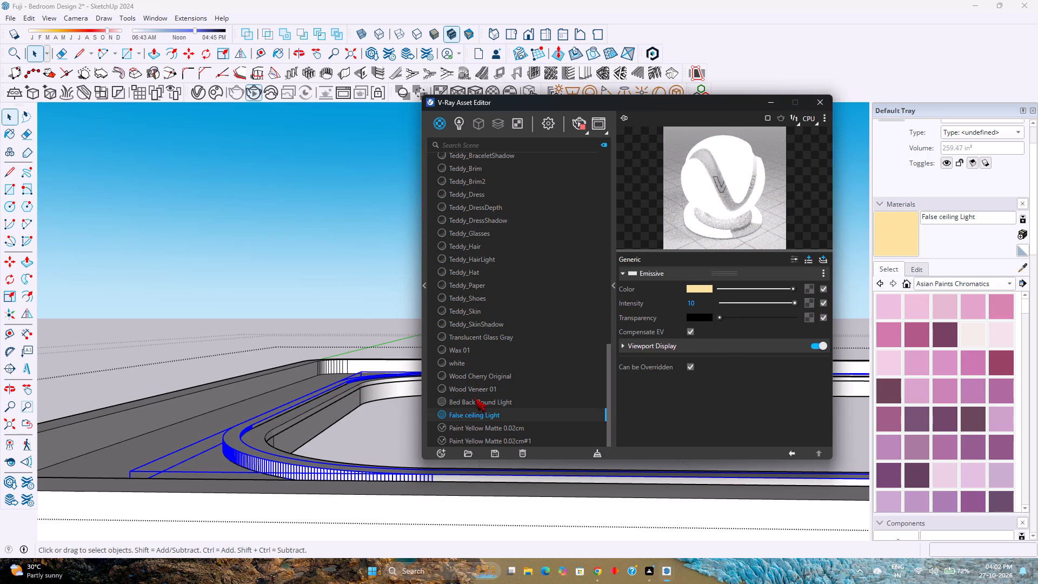
Apply the False ceiling Light material to the selected inner cove strip of the ring.
right_click(482, 415)
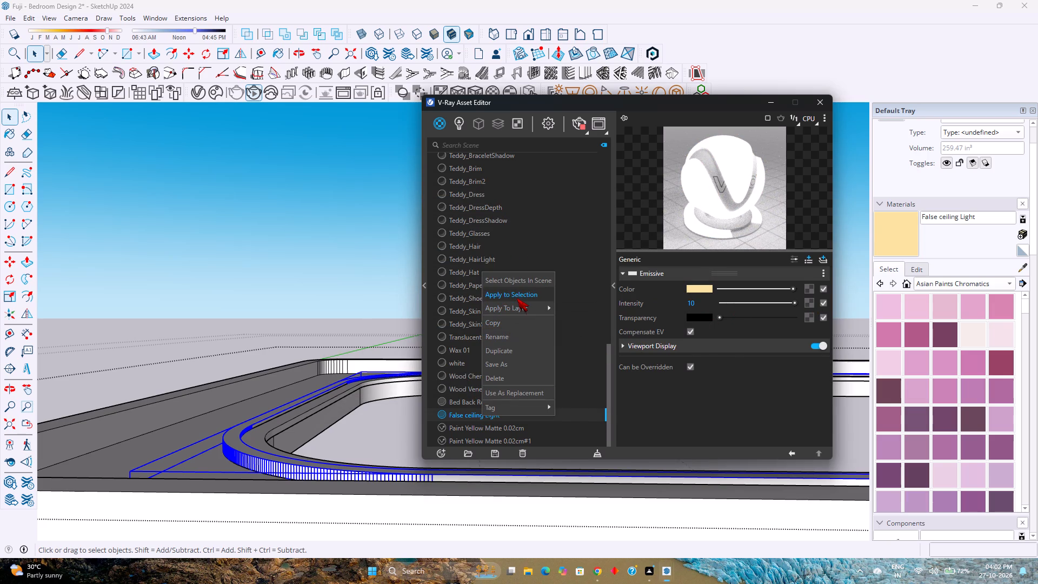
left_click(517, 298)
scroll(277, 363, "down", 3)
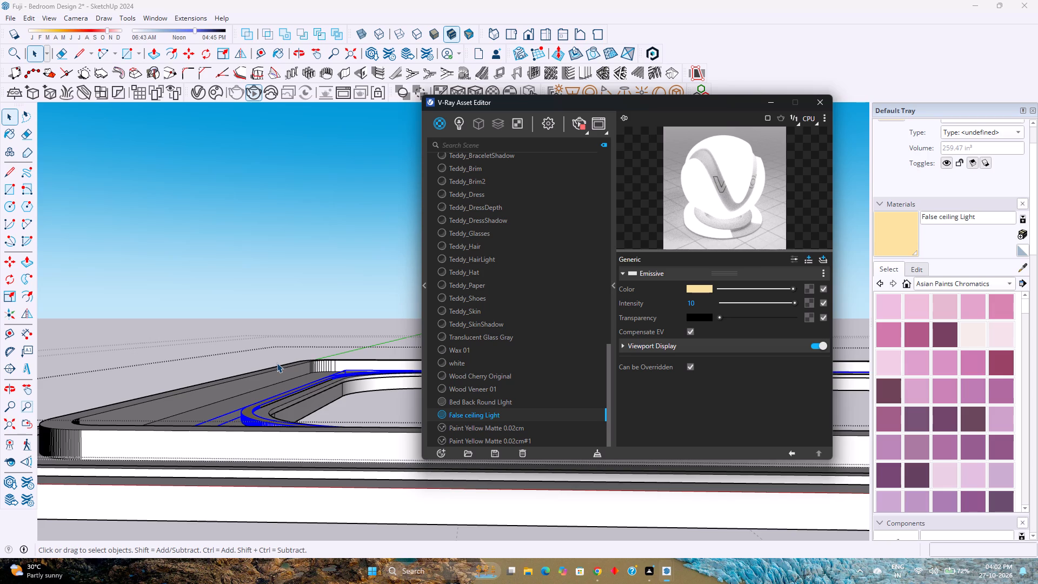
Apply the False ceiling Light material to the outer cove strip and close the V-Ray Asset Editor.
left_click(117, 473)
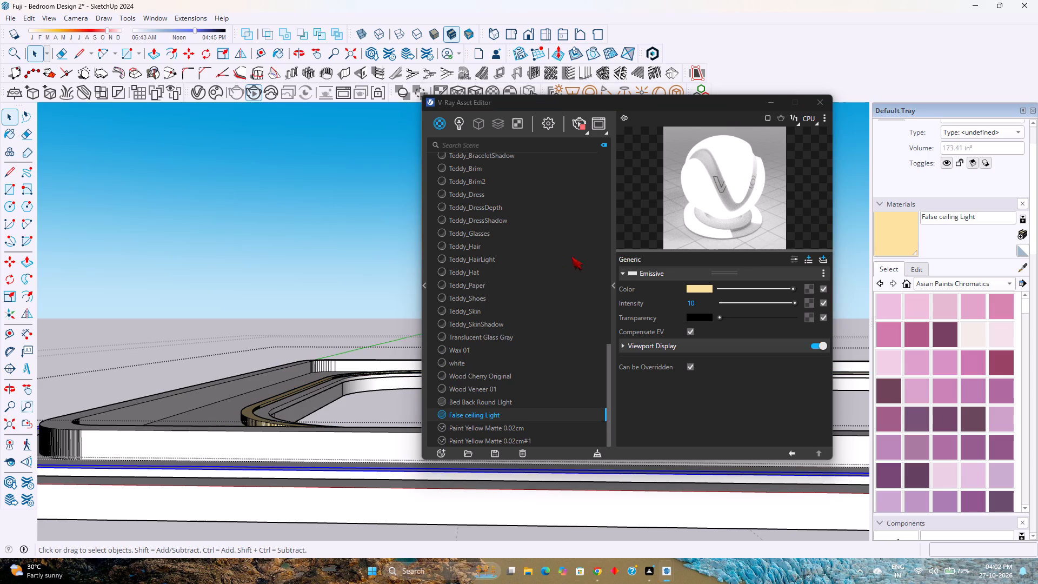
right_click(476, 414)
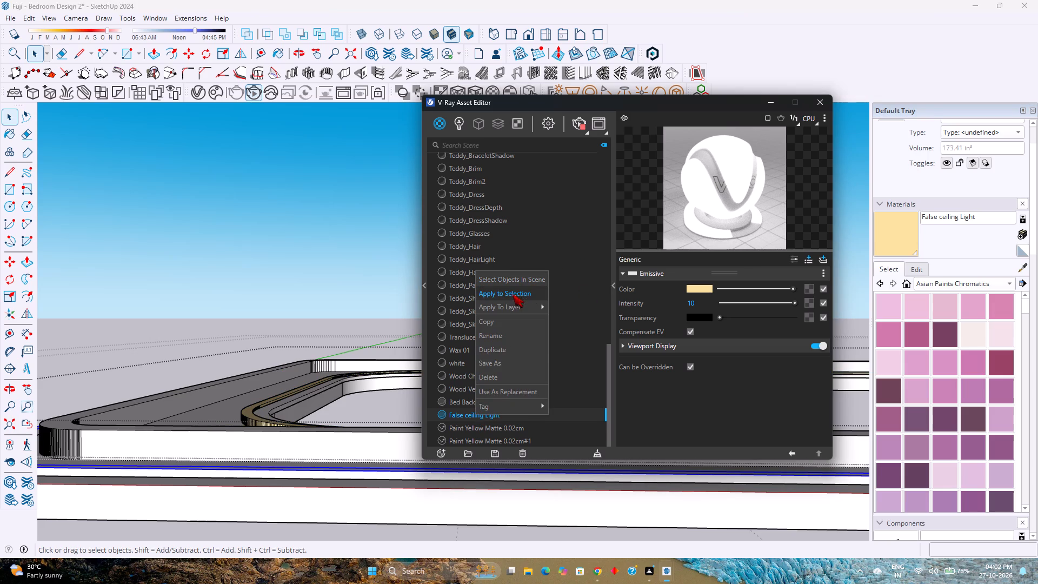
left_click(513, 294)
scroll(369, 346, "down", 4)
middle_click_drag(316, 352, 346, 409)
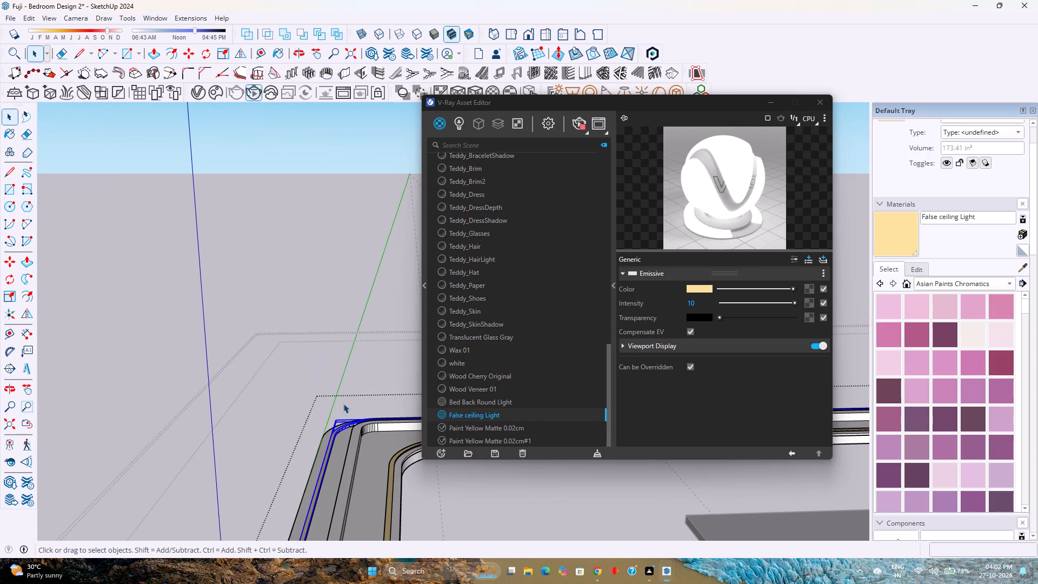
key("Escape")
scroll(343, 403, "down", 4)
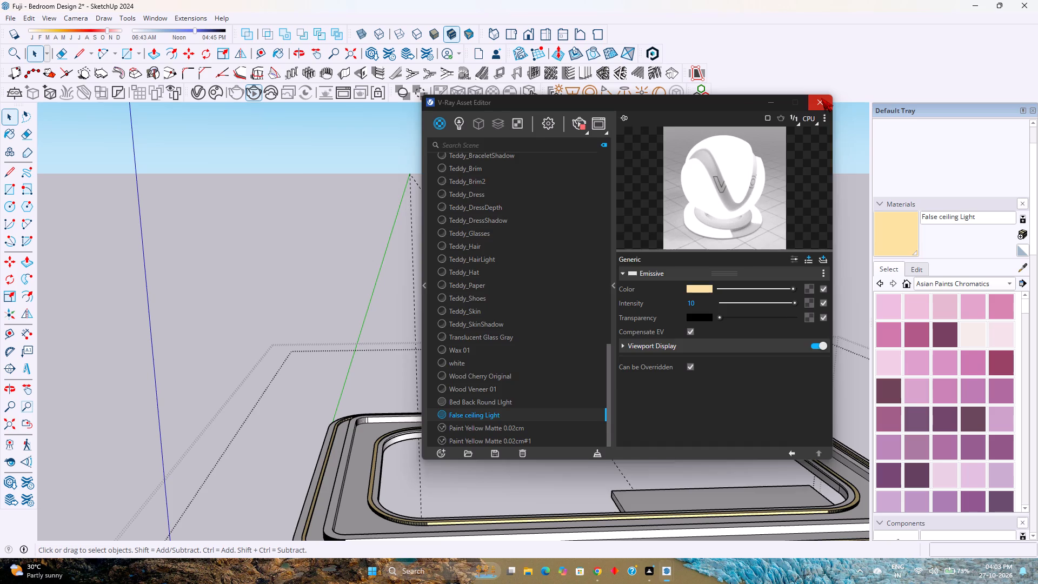
left_click(821, 98)
Move the rounded false ceiling ring 5' 2" straight down along the blue axis to the underside of the ceiling slab.
scroll(613, 291, "down", 5)
scroll(522, 417, "up", 11)
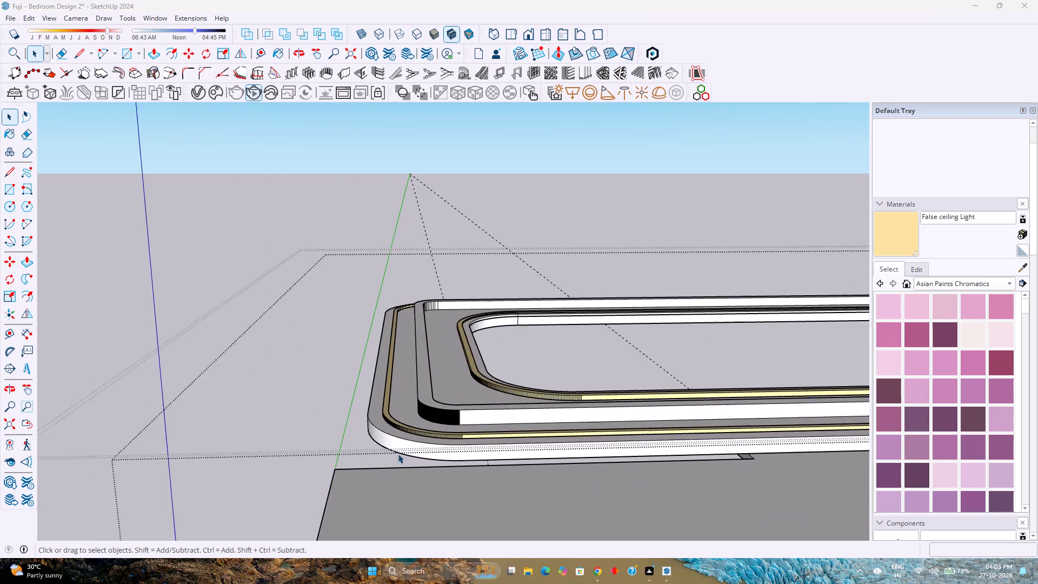
scroll(398, 454, "up", 3)
middle_click_drag(394, 451, 408, 384)
middle_click_drag(414, 380, 482, 373)
scroll(482, 373, "down", 2)
middle_click_drag(523, 393, 398, 369, "shift")
scroll(435, 379, "down", 4)
middle_click_drag(431, 382, 808, 419)
middle_click_drag(503, 442, 640, 412)
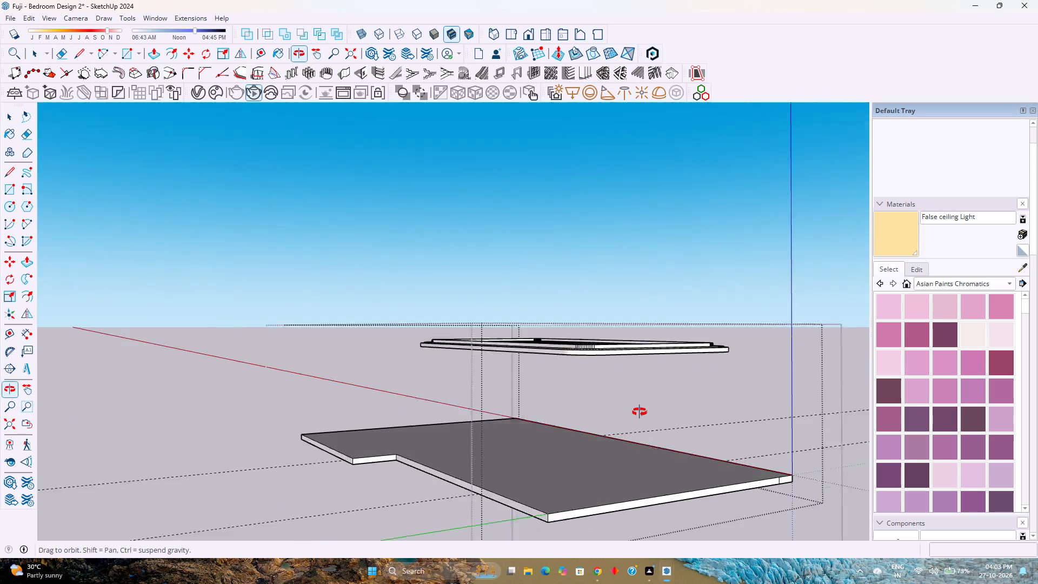
middle_click_drag(640, 412, 643, 409)
left_click(606, 344)
scroll(606, 344, "up", 4)
key("m")
middle_click_drag(593, 357, 657, 408)
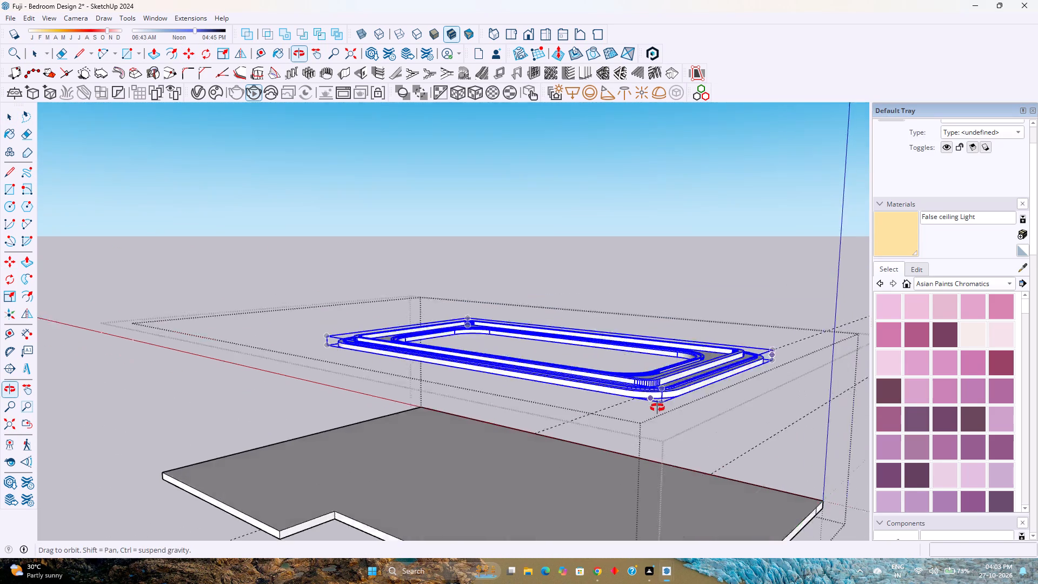
middle_click_drag(657, 408, 674, 431)
middle_click_drag(643, 440, 776, 333)
middle_click(776, 333)
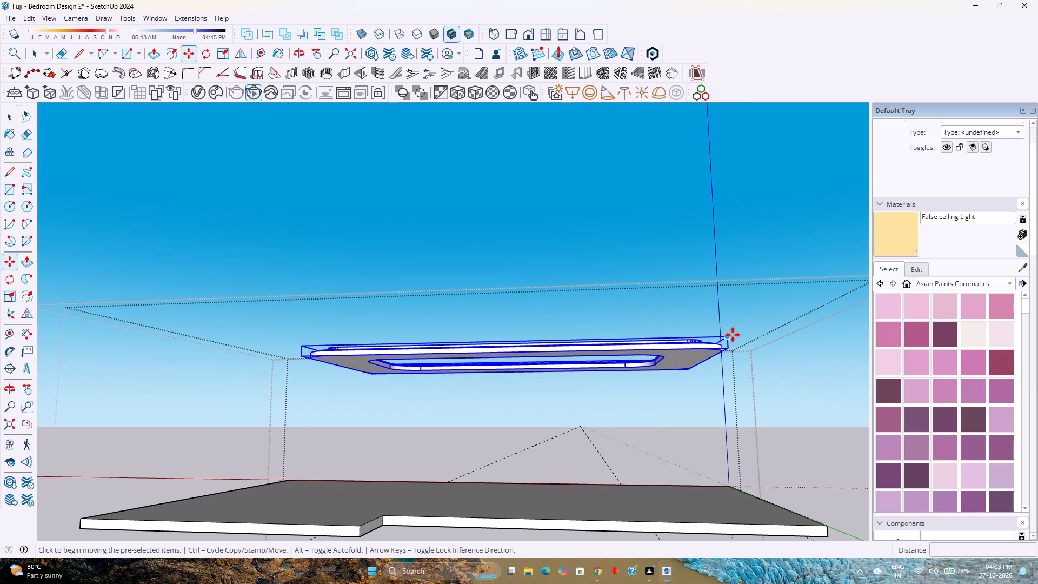
left_click(733, 335)
key("Up")
scroll(724, 392, "down", 5)
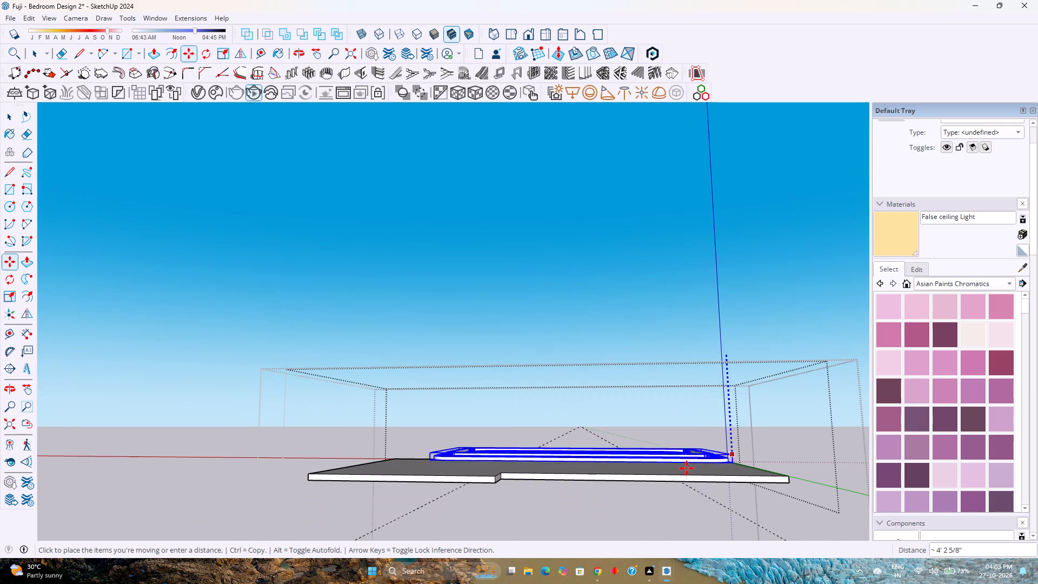
scroll(722, 485, "up", 7)
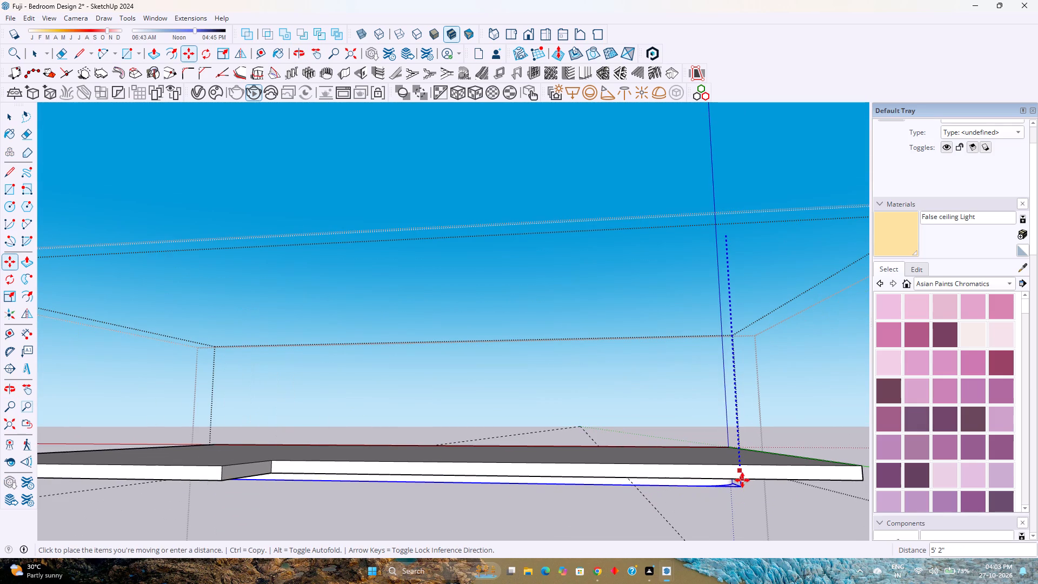
scroll(742, 480, "up", 6)
middle_click_drag(740, 480, 722, 456)
middle_click(722, 456)
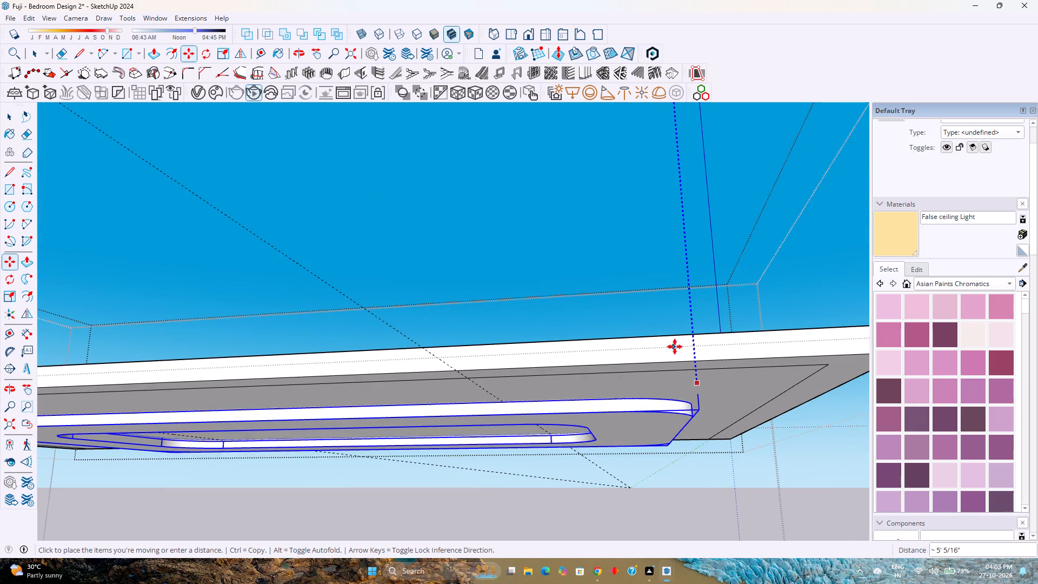
left_click(697, 359)
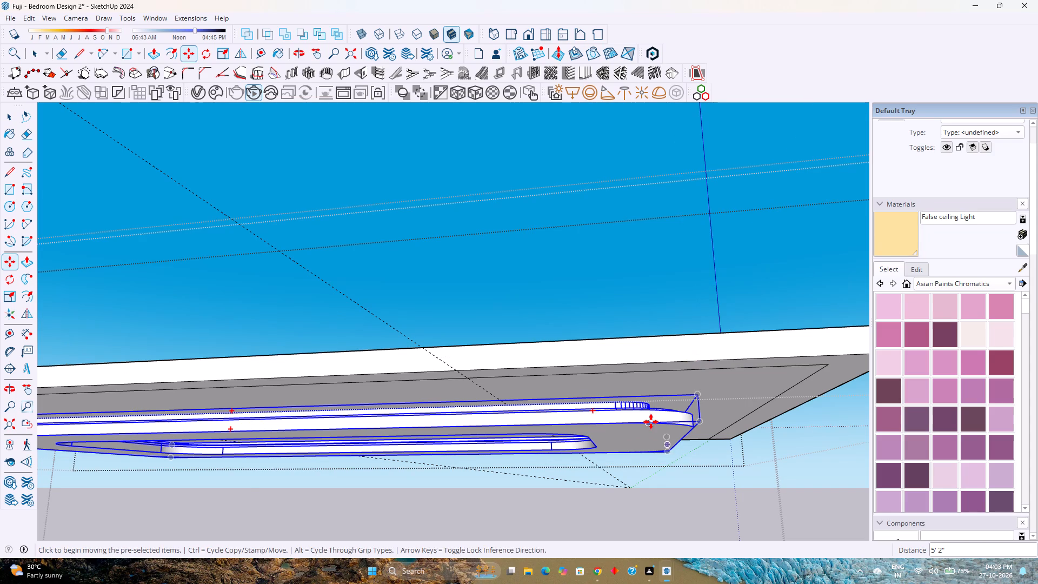
key("space")
key("Escape")
Delete all construction guides from the model.
scroll(651, 422, "down", 15)
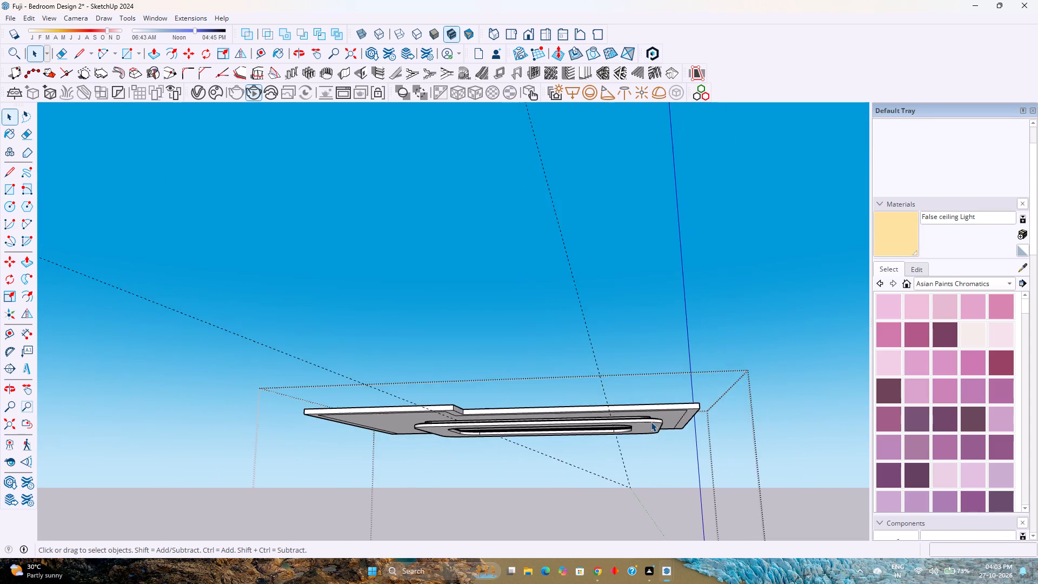
scroll(651, 422, "down", 3)
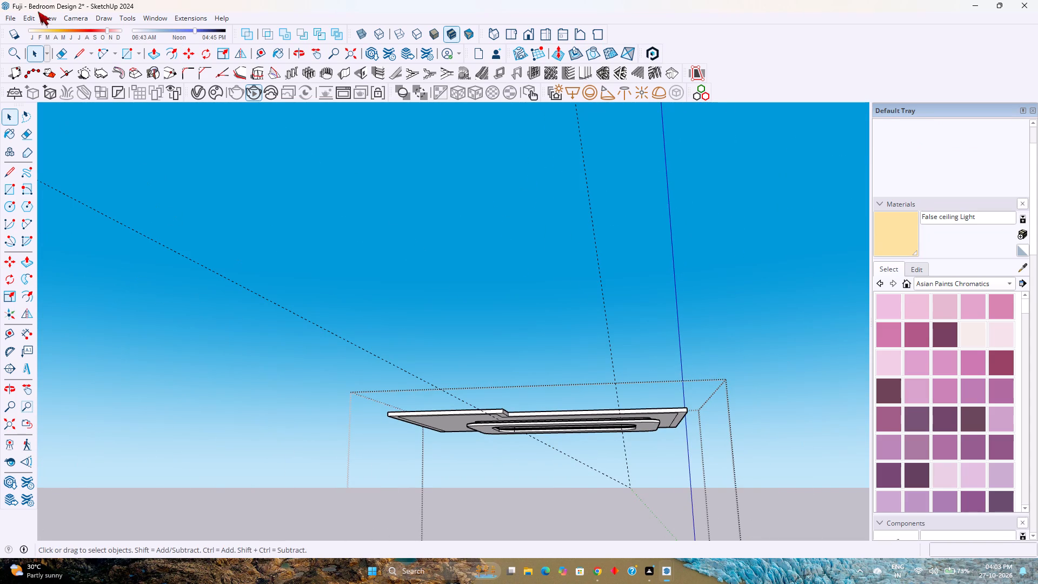
left_click(28, 19)
left_click(51, 125)
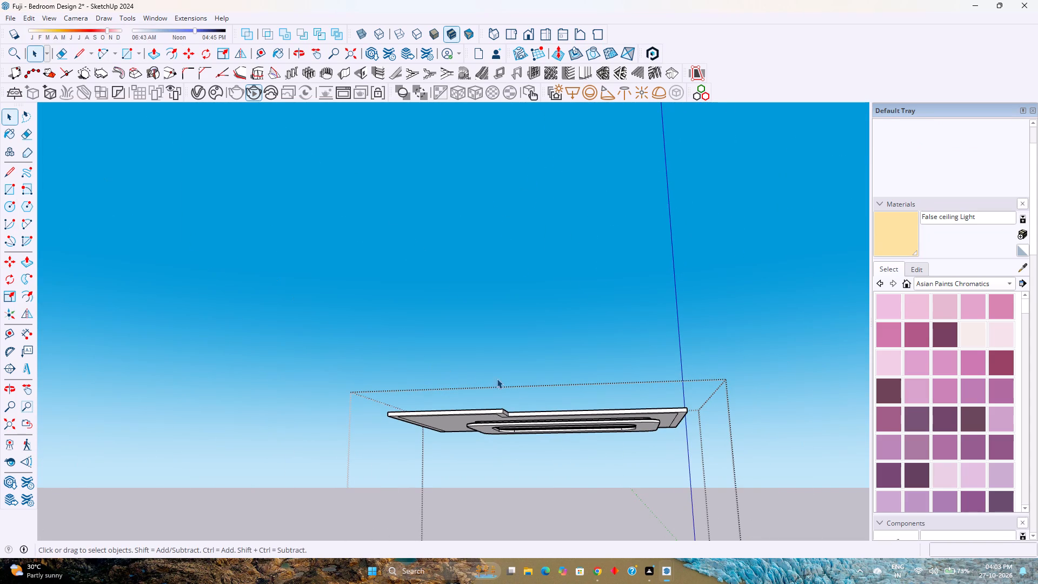
Move the whole ceiling group about 9/16" along the red axis from its corner.
left_click(633, 414)
key("m")
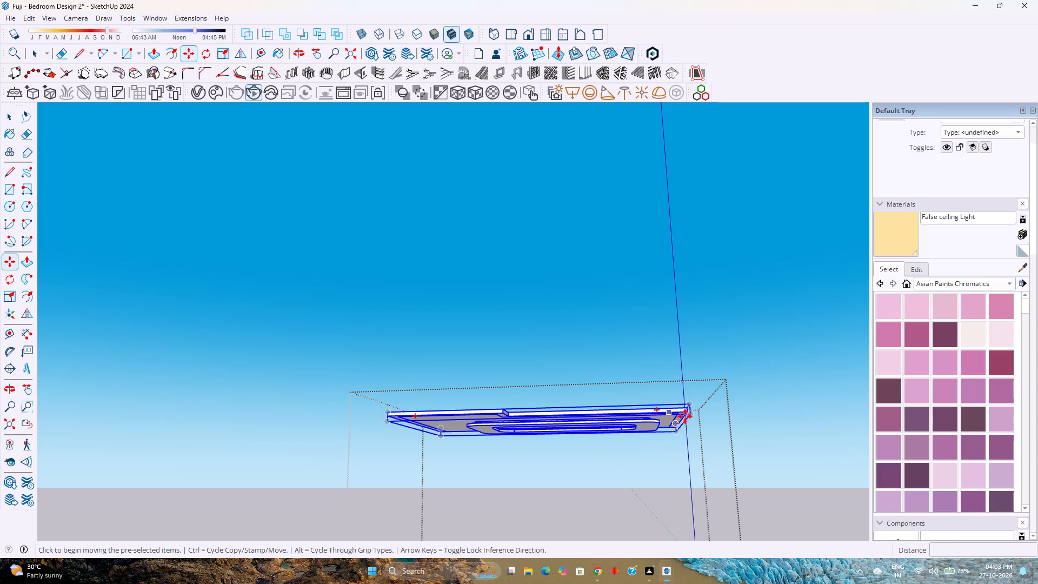
scroll(701, 417, "up", 4)
left_click(683, 397)
scroll(683, 397, "down", 5)
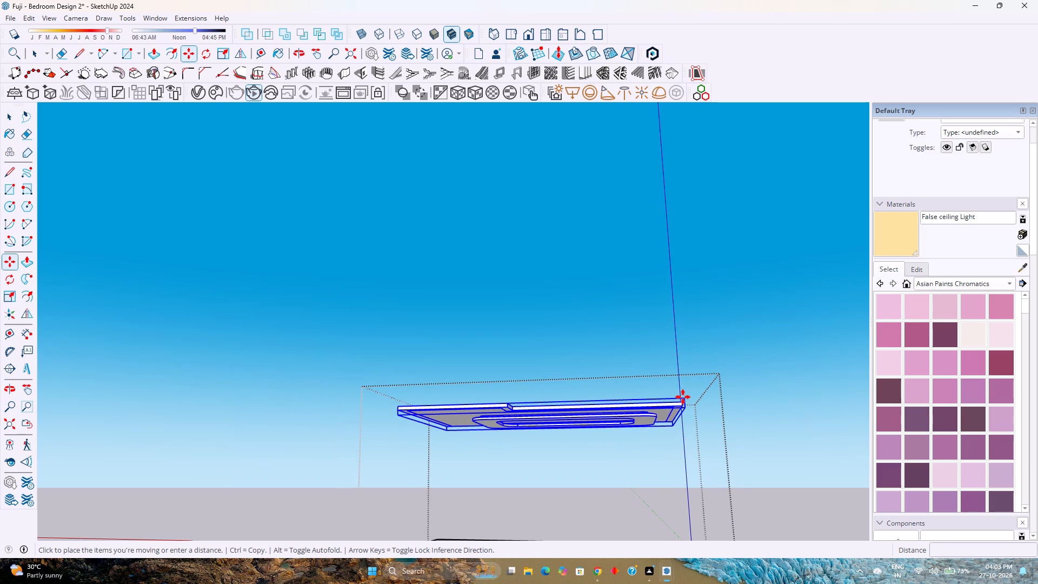
scroll(683, 397, "down", 9)
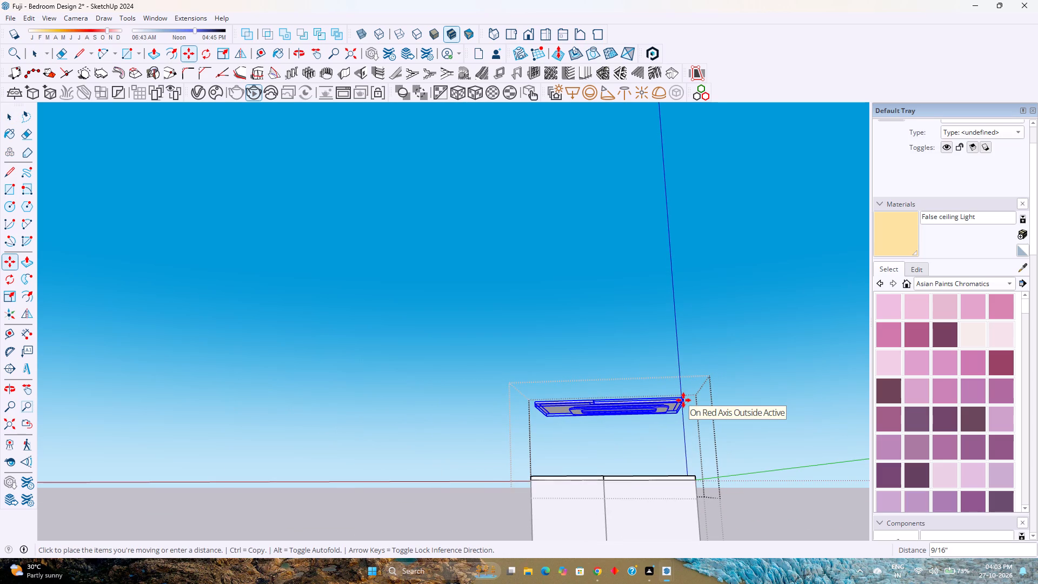
left_click(683, 400)
Move the whole ceiling group 10' straight down from its corner, into the top of the bedroom.
scroll(715, 414, "up", 1)
middle_click_drag(715, 414, 479, 460)
scroll(530, 449, "down", 4)
middle_click_drag(597, 456, 345, 459)
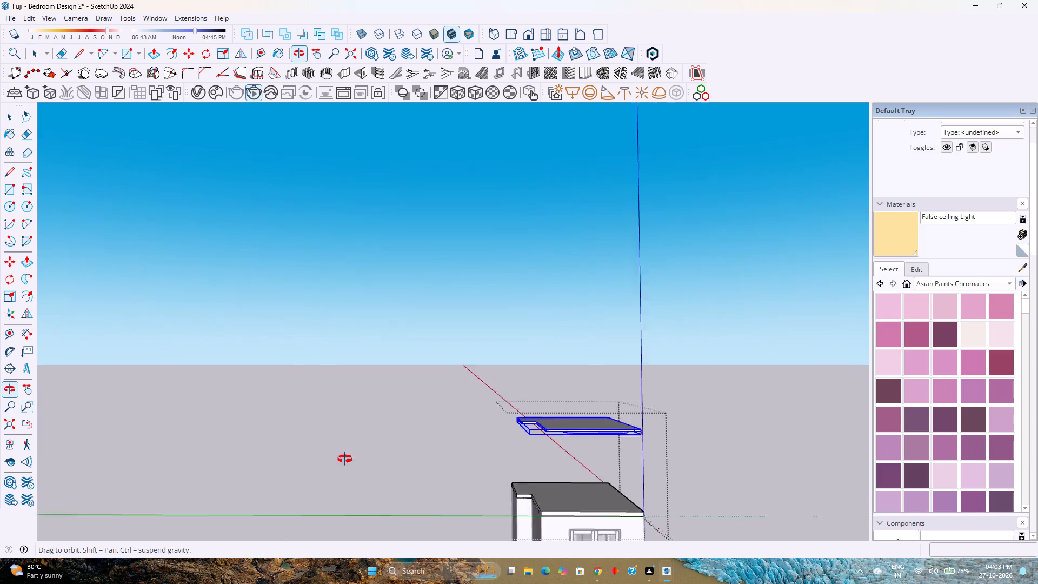
middle_click_drag(345, 459, 179, 453)
scroll(549, 470, "up", 2)
middle_click_drag(549, 470, 529, 448)
middle_click(528, 447)
scroll(528, 441, "up", 4)
middle_click_drag(534, 448, 535, 360, "shift")
middle_click(536, 356, "shift")
scroll(538, 353, "up", 5)
middle_click_drag(538, 353, 454, 309)
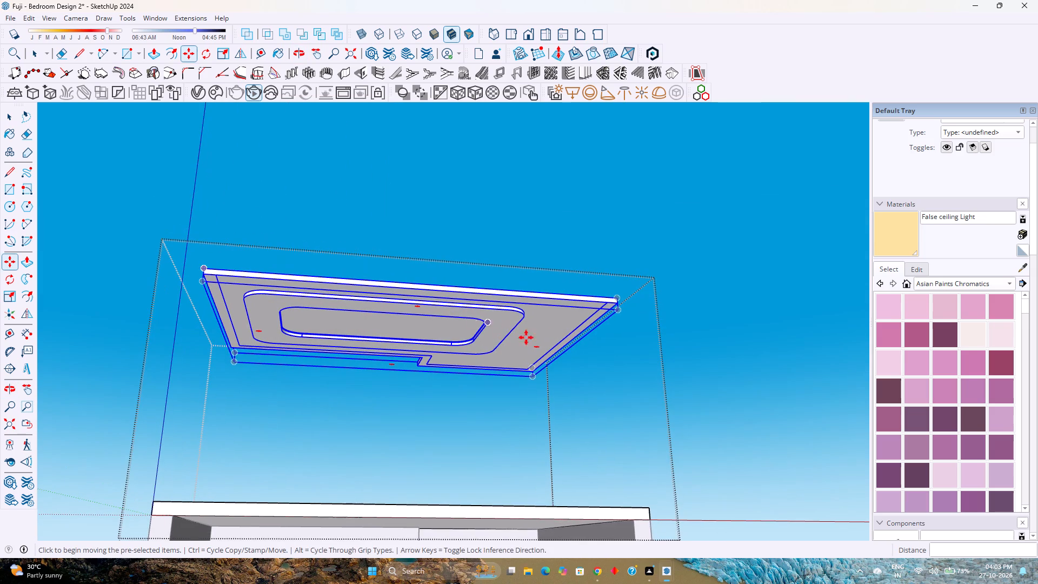
scroll(614, 297, "up", 5)
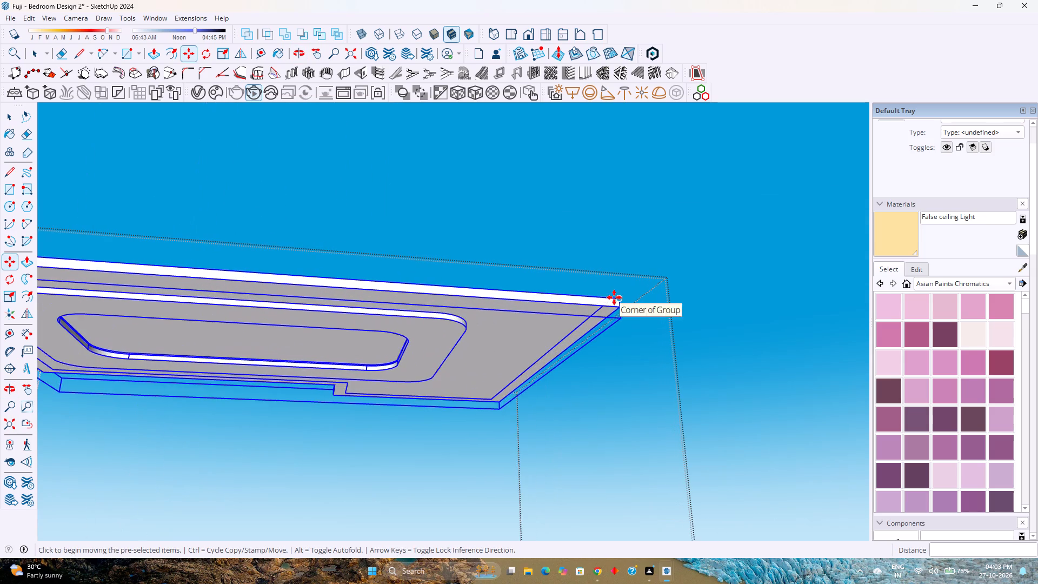
left_click(614, 297)
scroll(624, 401, "down", 14)
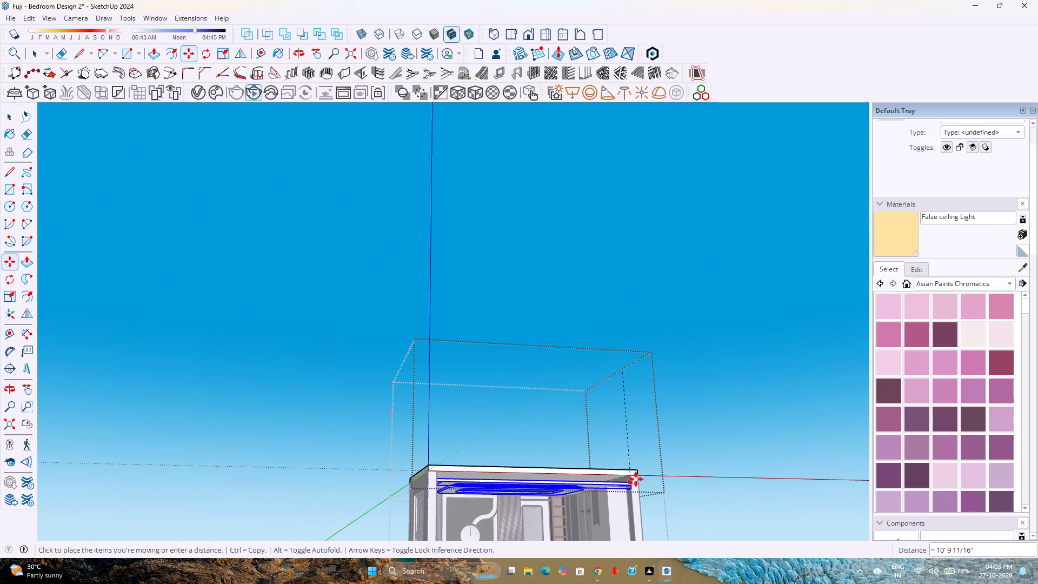
scroll(635, 470, "up", 12)
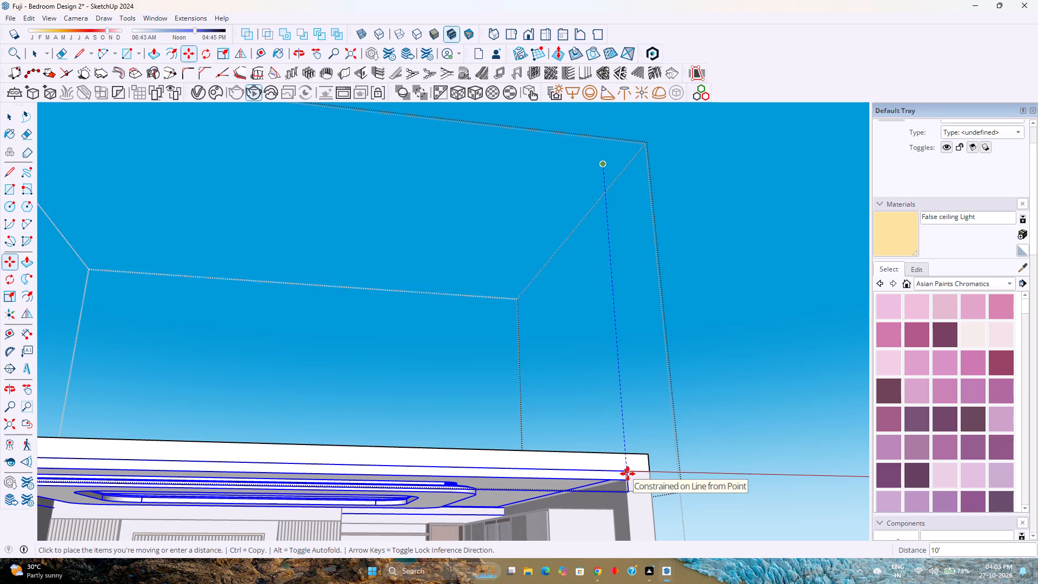
left_click(628, 474)
key("space")
key("Escape")
Switch to the front view and frame the bedroom interior with the bed wall, dressing area, wardrobe and false ceiling.
scroll(529, 484, "down", 5)
middle_click_drag(523, 482, 600, 399, "shift")
left_click(529, 36)
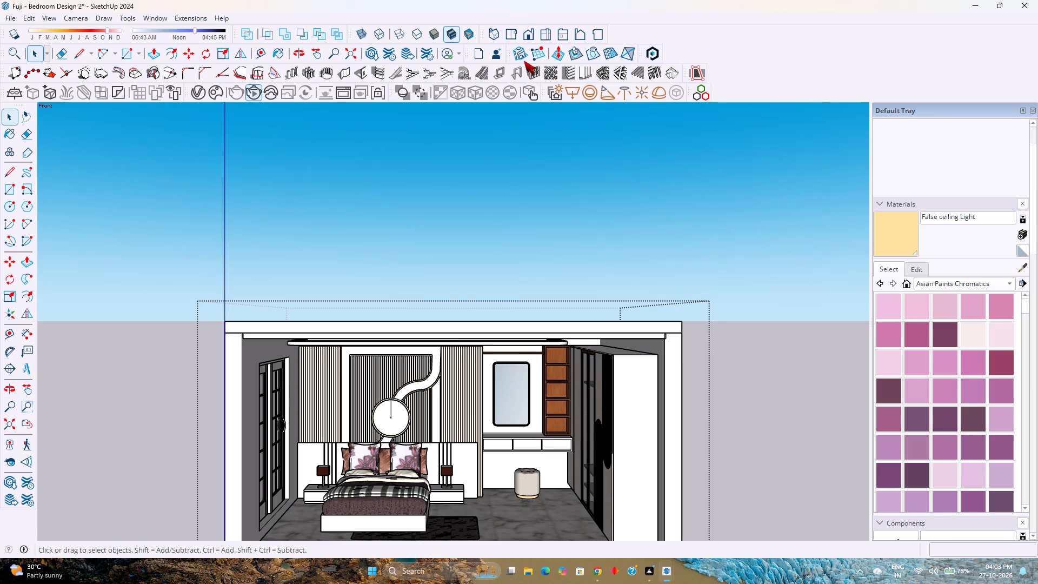
scroll(464, 412, "up", 3)
middle_click_drag(464, 412, 501, 330, "shift")
middle_click(501, 330)
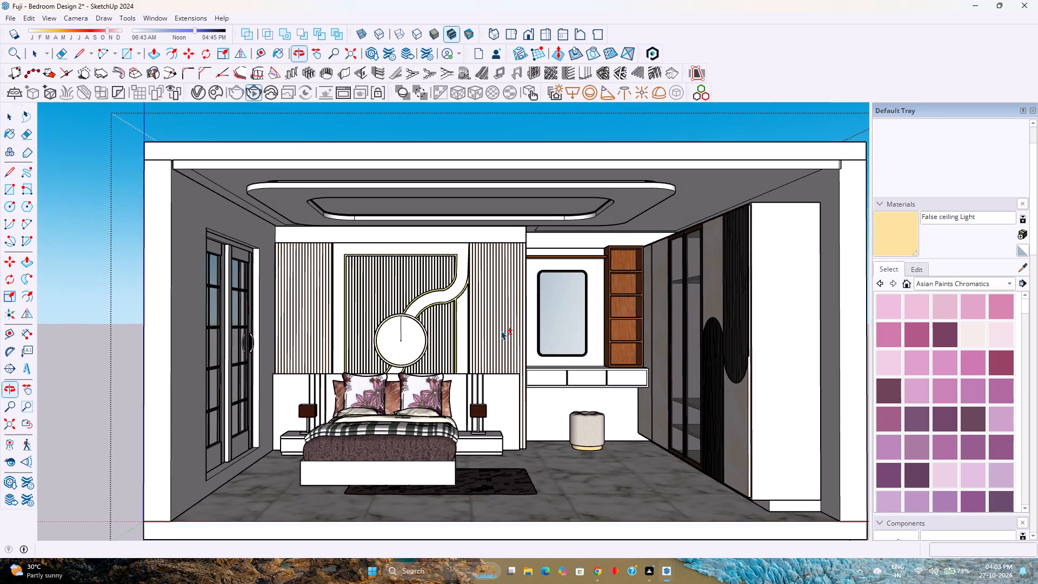
scroll(523, 362, "up", 1)
middle_click_drag(577, 386, 569, 387, "shift")
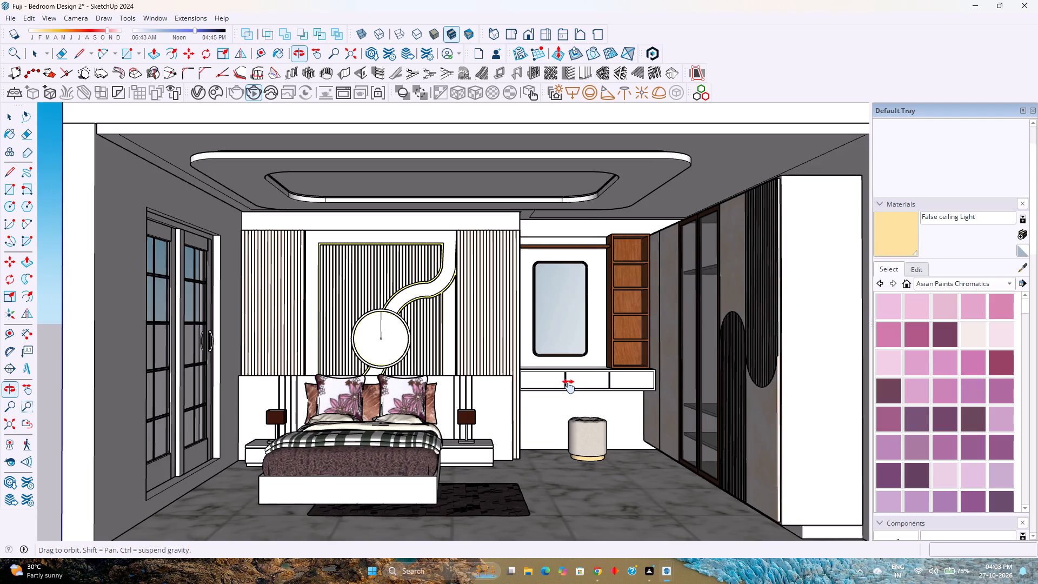
middle_click_drag(569, 387, 549, 386, "shift")
scroll(549, 386, "up", 1)
middle_click_drag(530, 388, 533, 387, "shift")
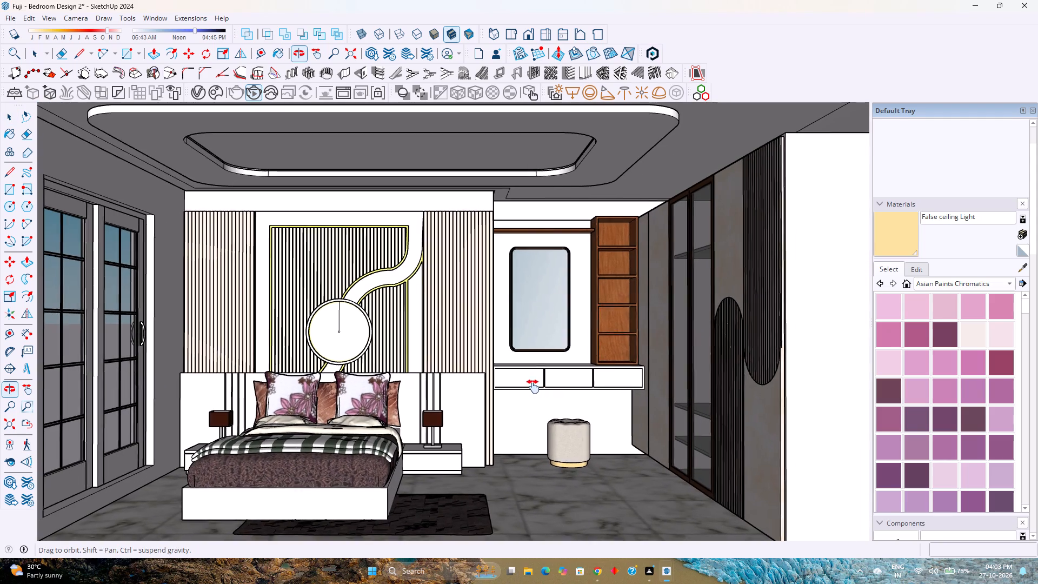
middle_click_drag(533, 387, 578, 384, "shift")
middle_click(578, 384)
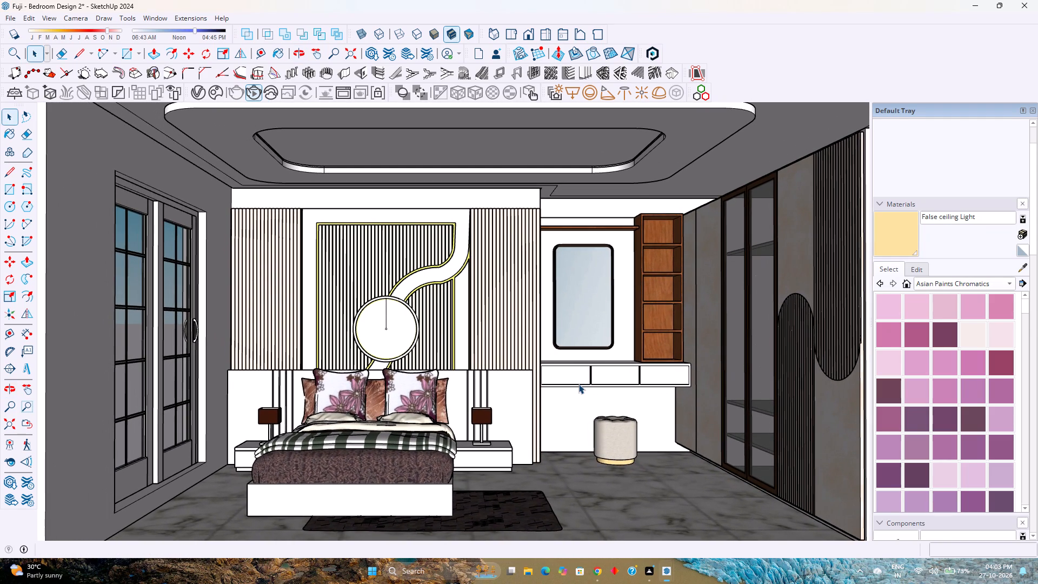
scroll(576, 386, "up", 1)
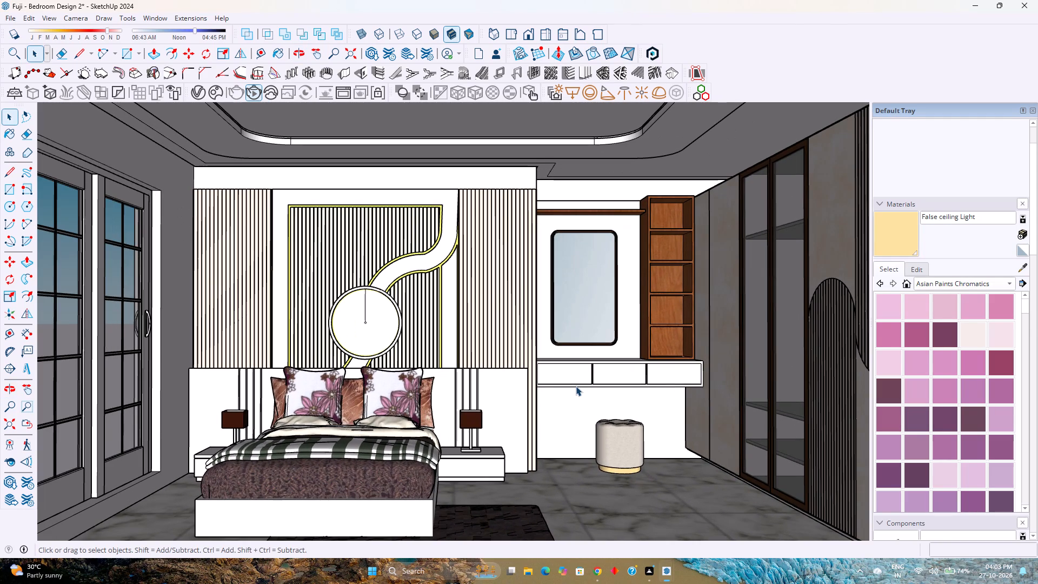
scroll(576, 386, "down", 1)
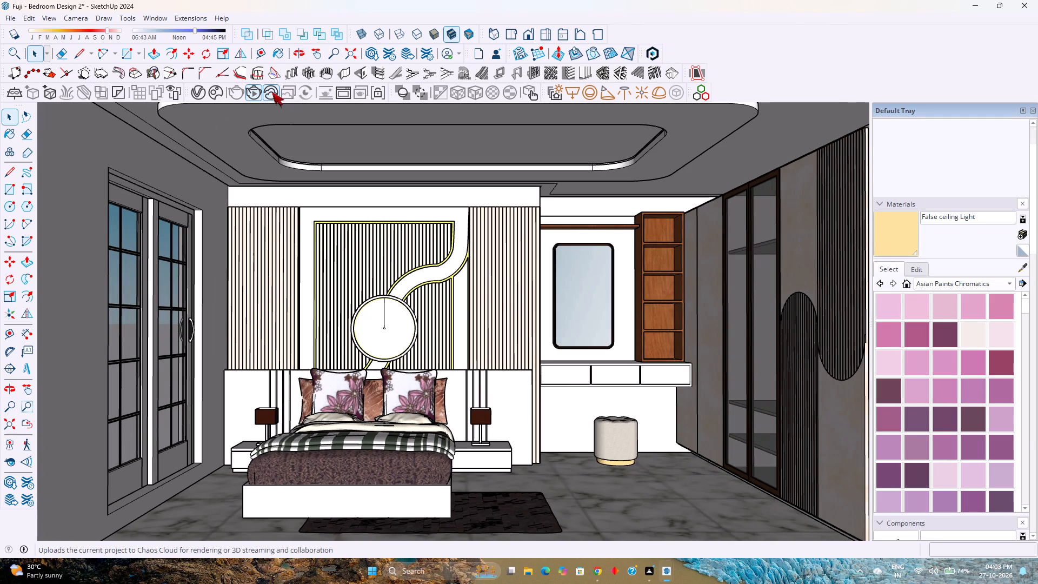
Start a V-Ray interactive render of the framed bedroom view.
left_click(255, 98)
left_click(255, 97)
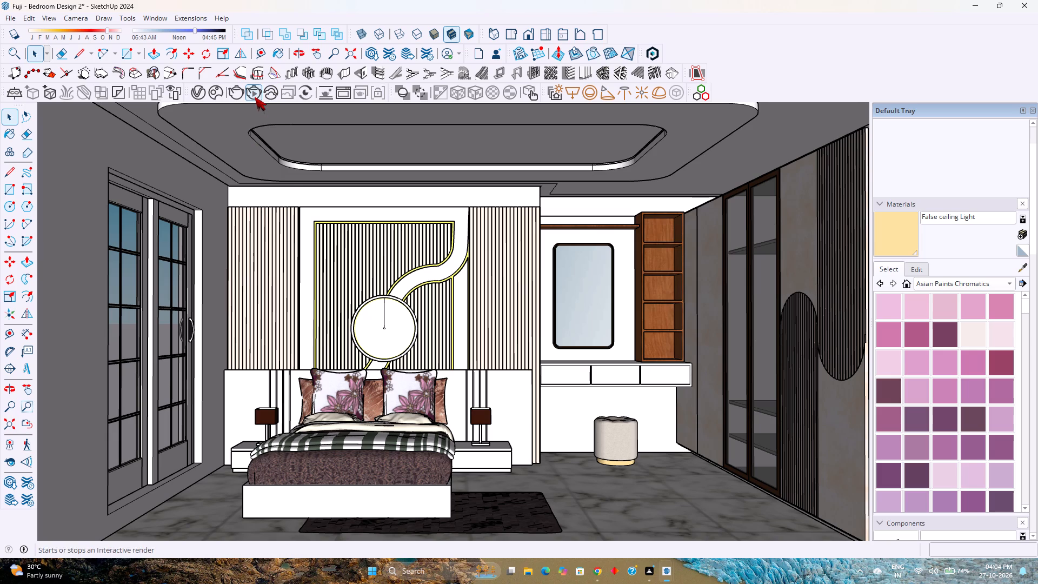